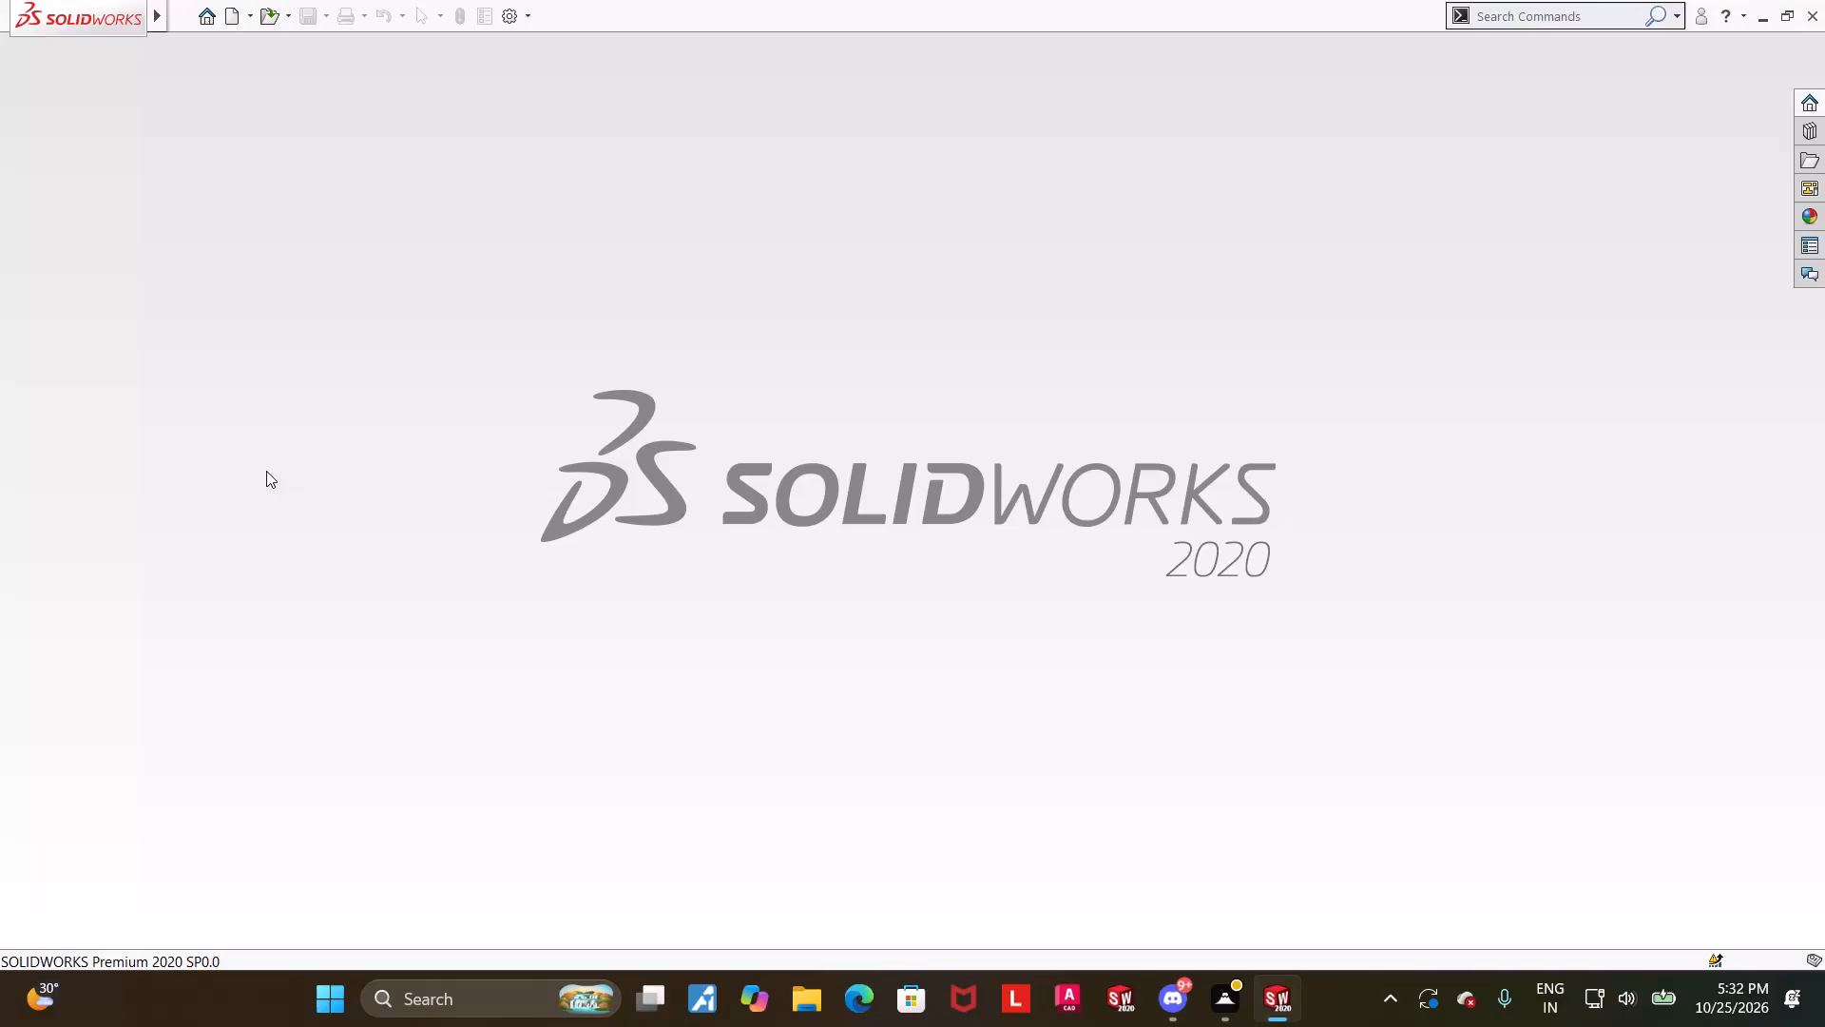
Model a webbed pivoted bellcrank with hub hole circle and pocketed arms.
Create a new part document and start a sketch on the Top Plane.
click(232, 18)
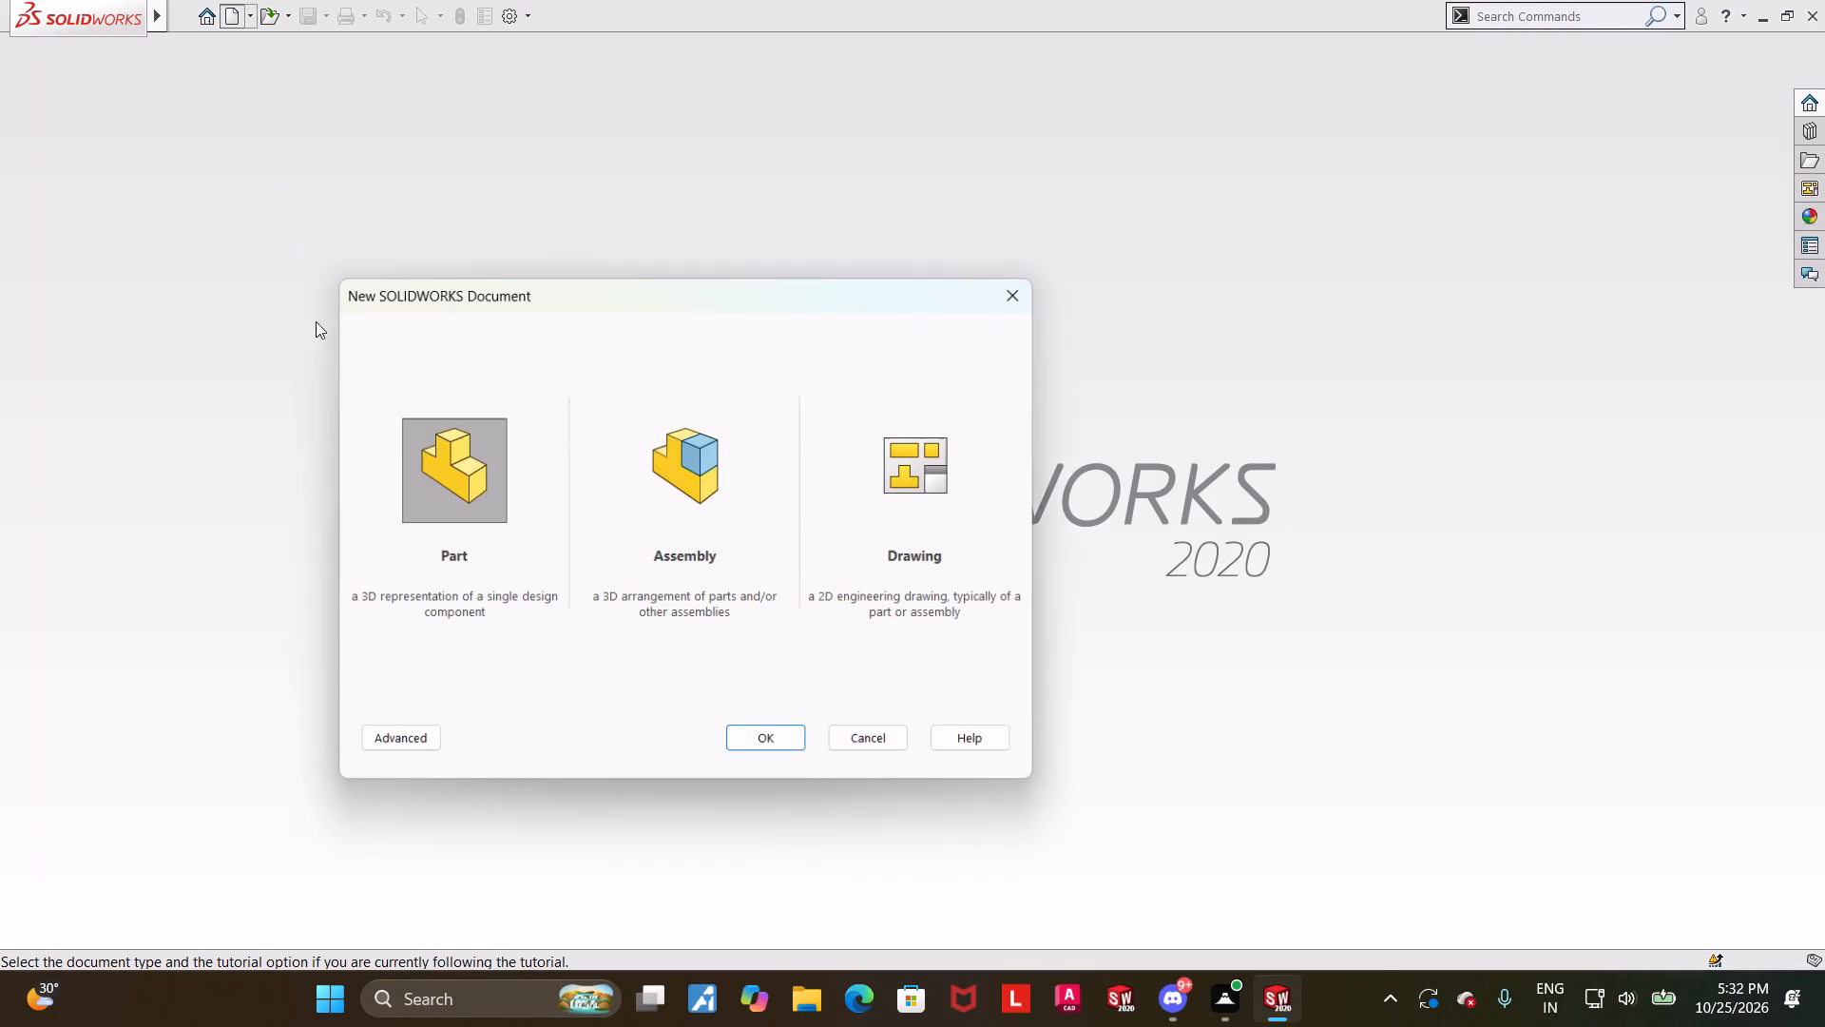
double_click(420, 457)
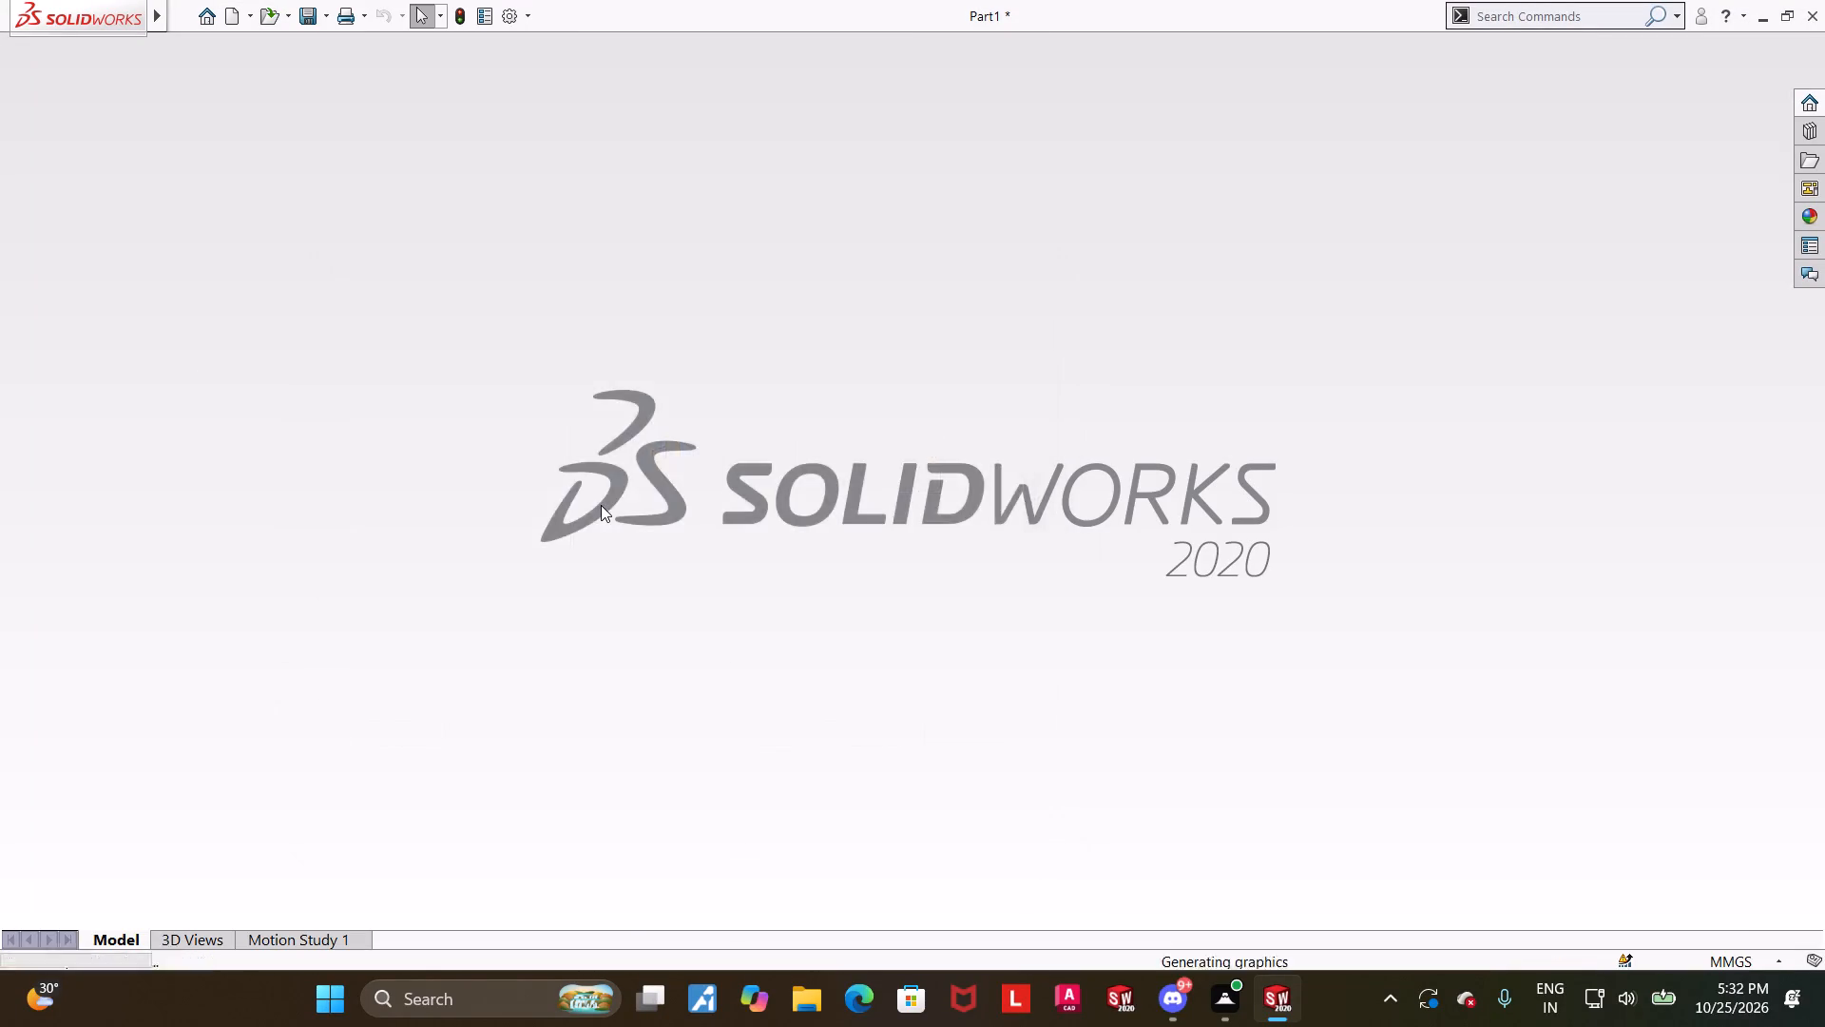
click(163, 372)
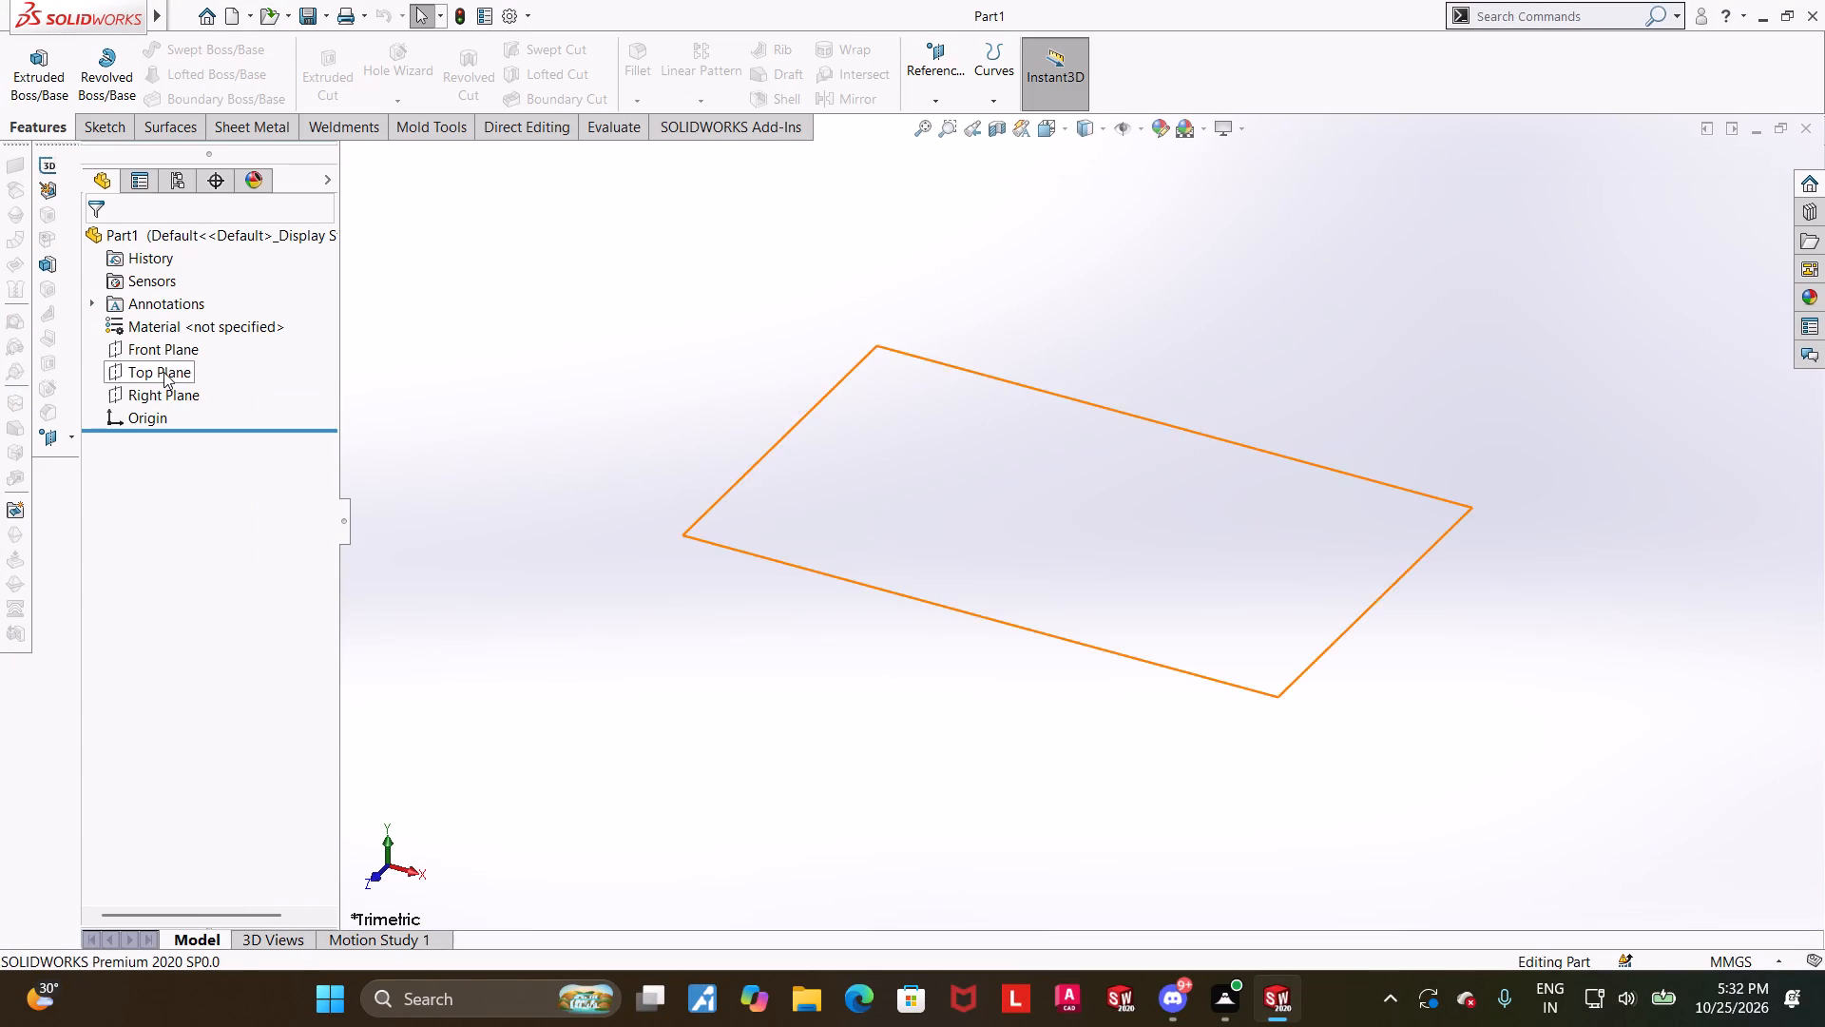
click(169, 342)
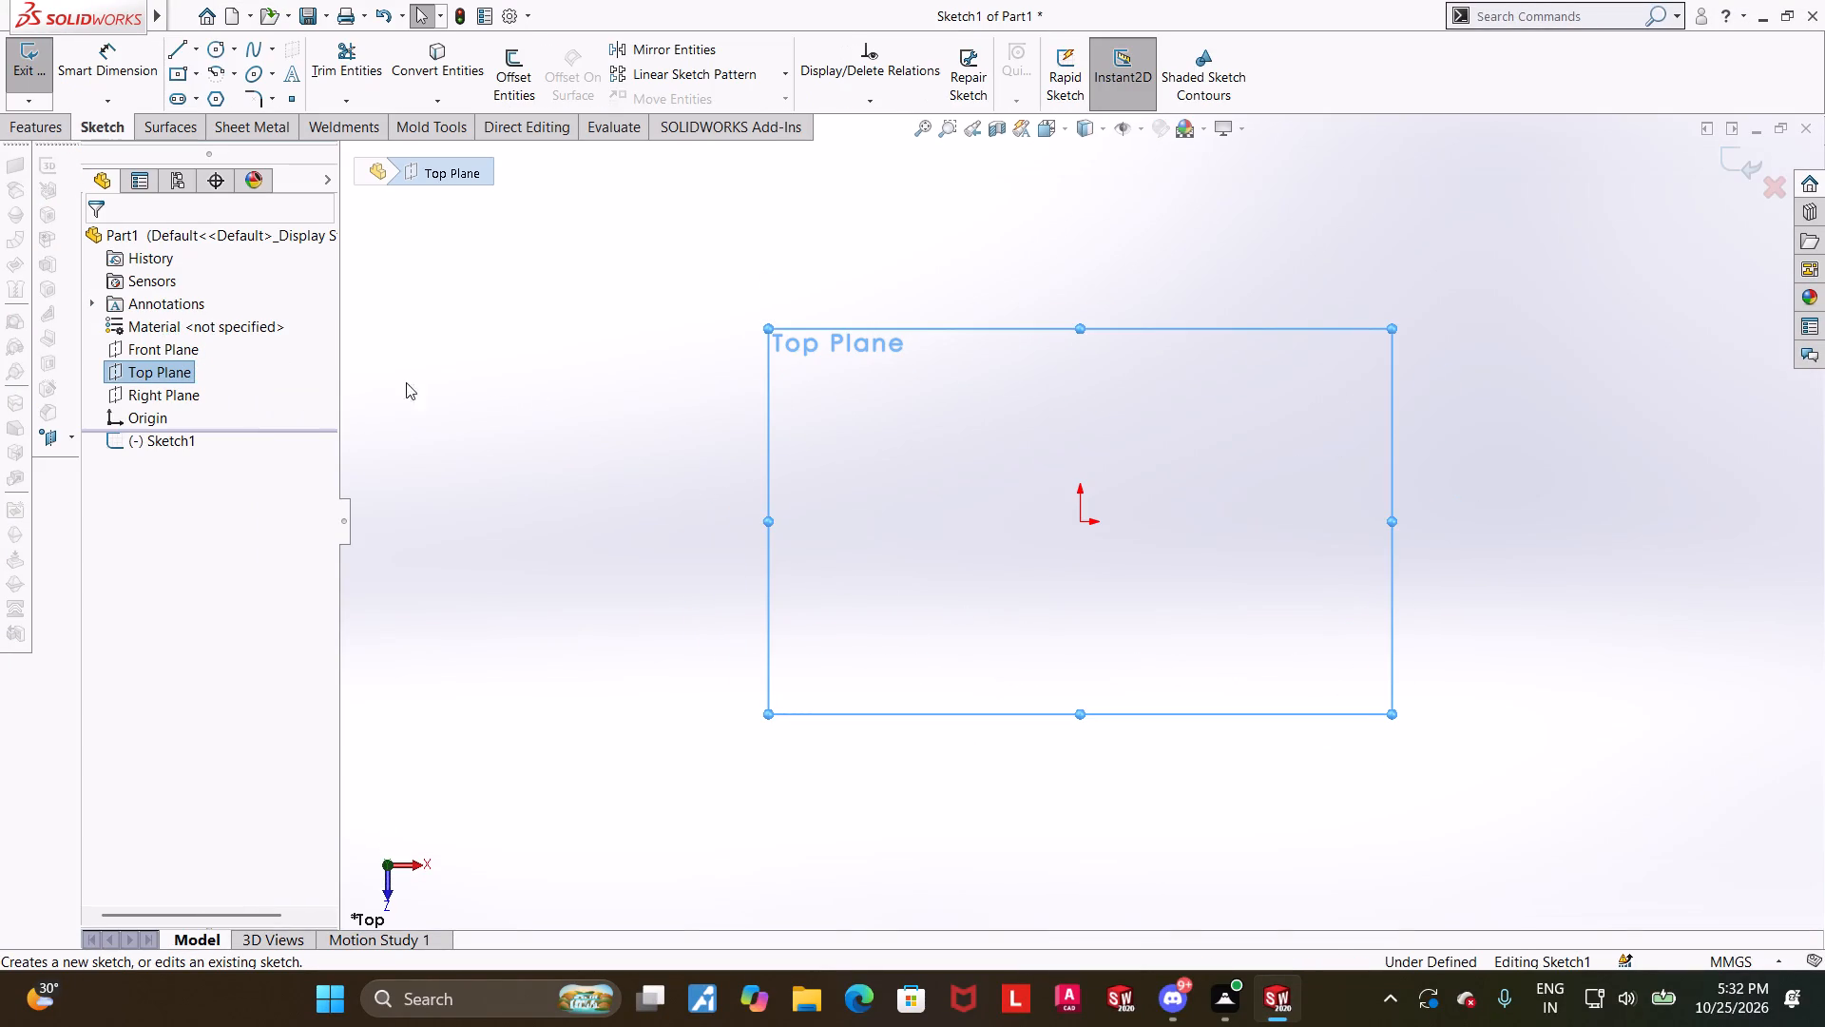
Sketch a circle centred on the origin and dimension its diameter to 100 mm.
click(215, 44)
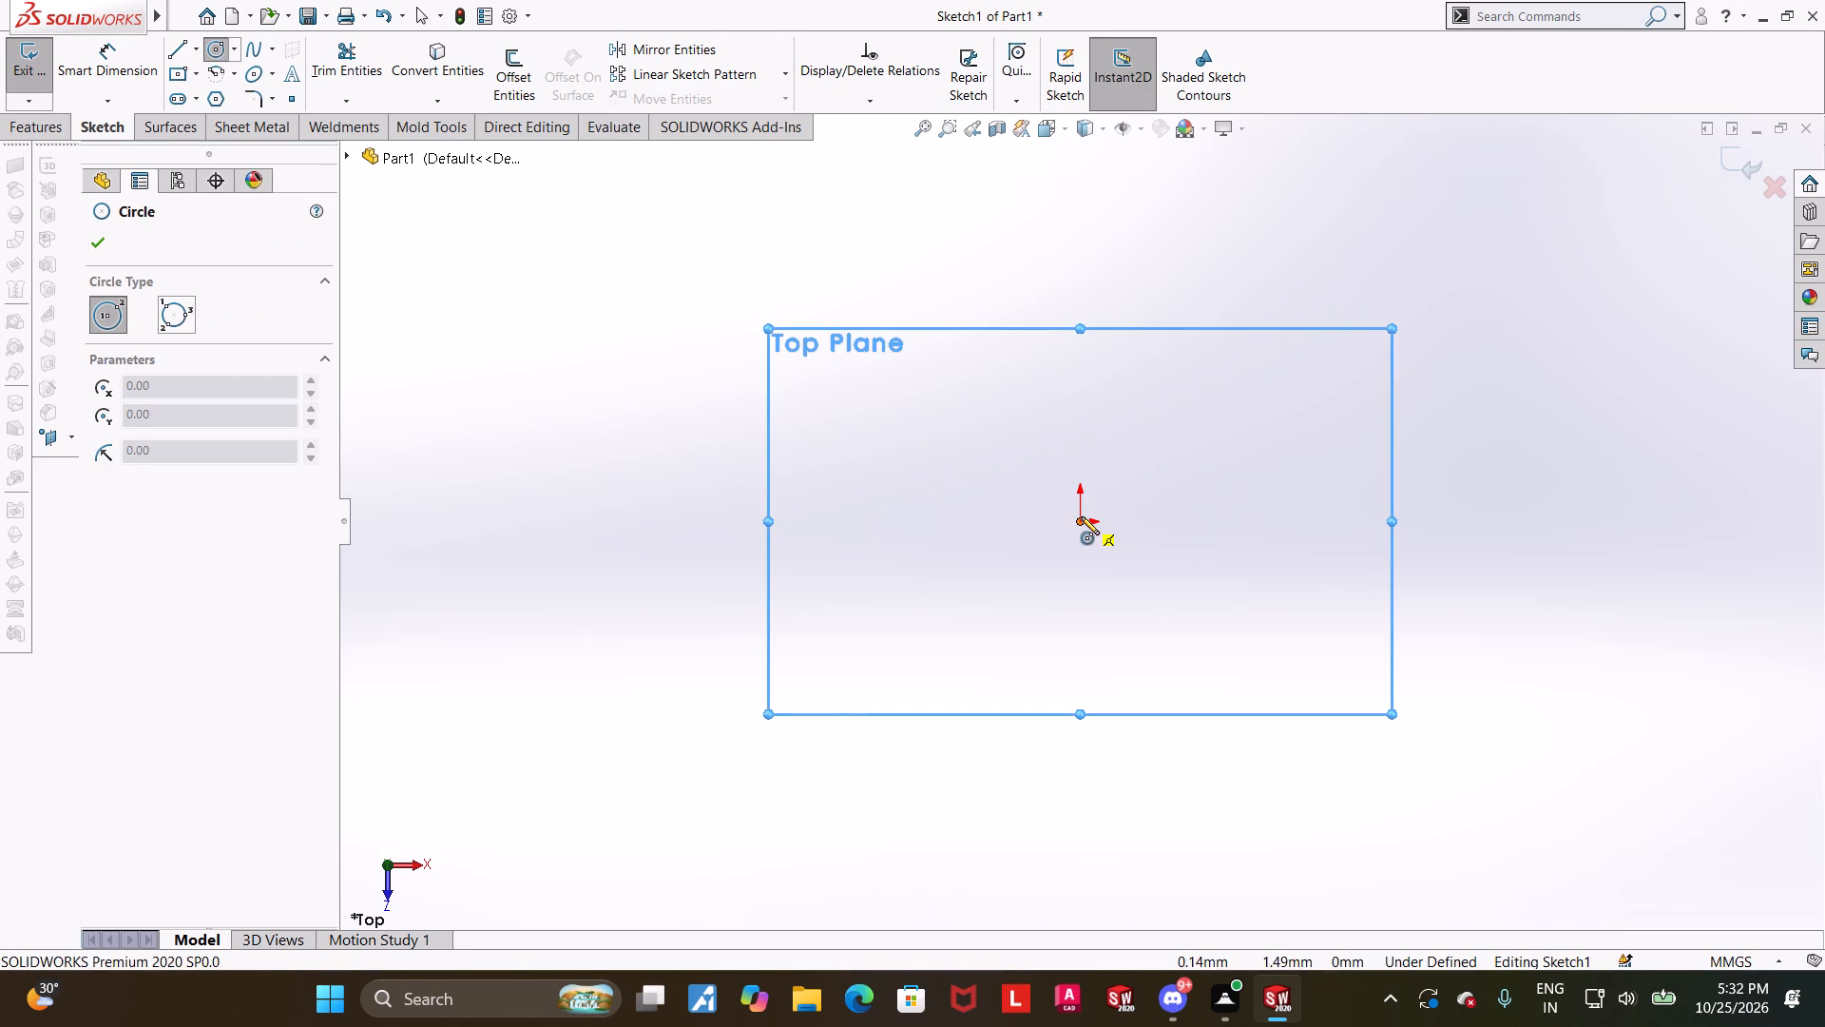
click(1081, 517)
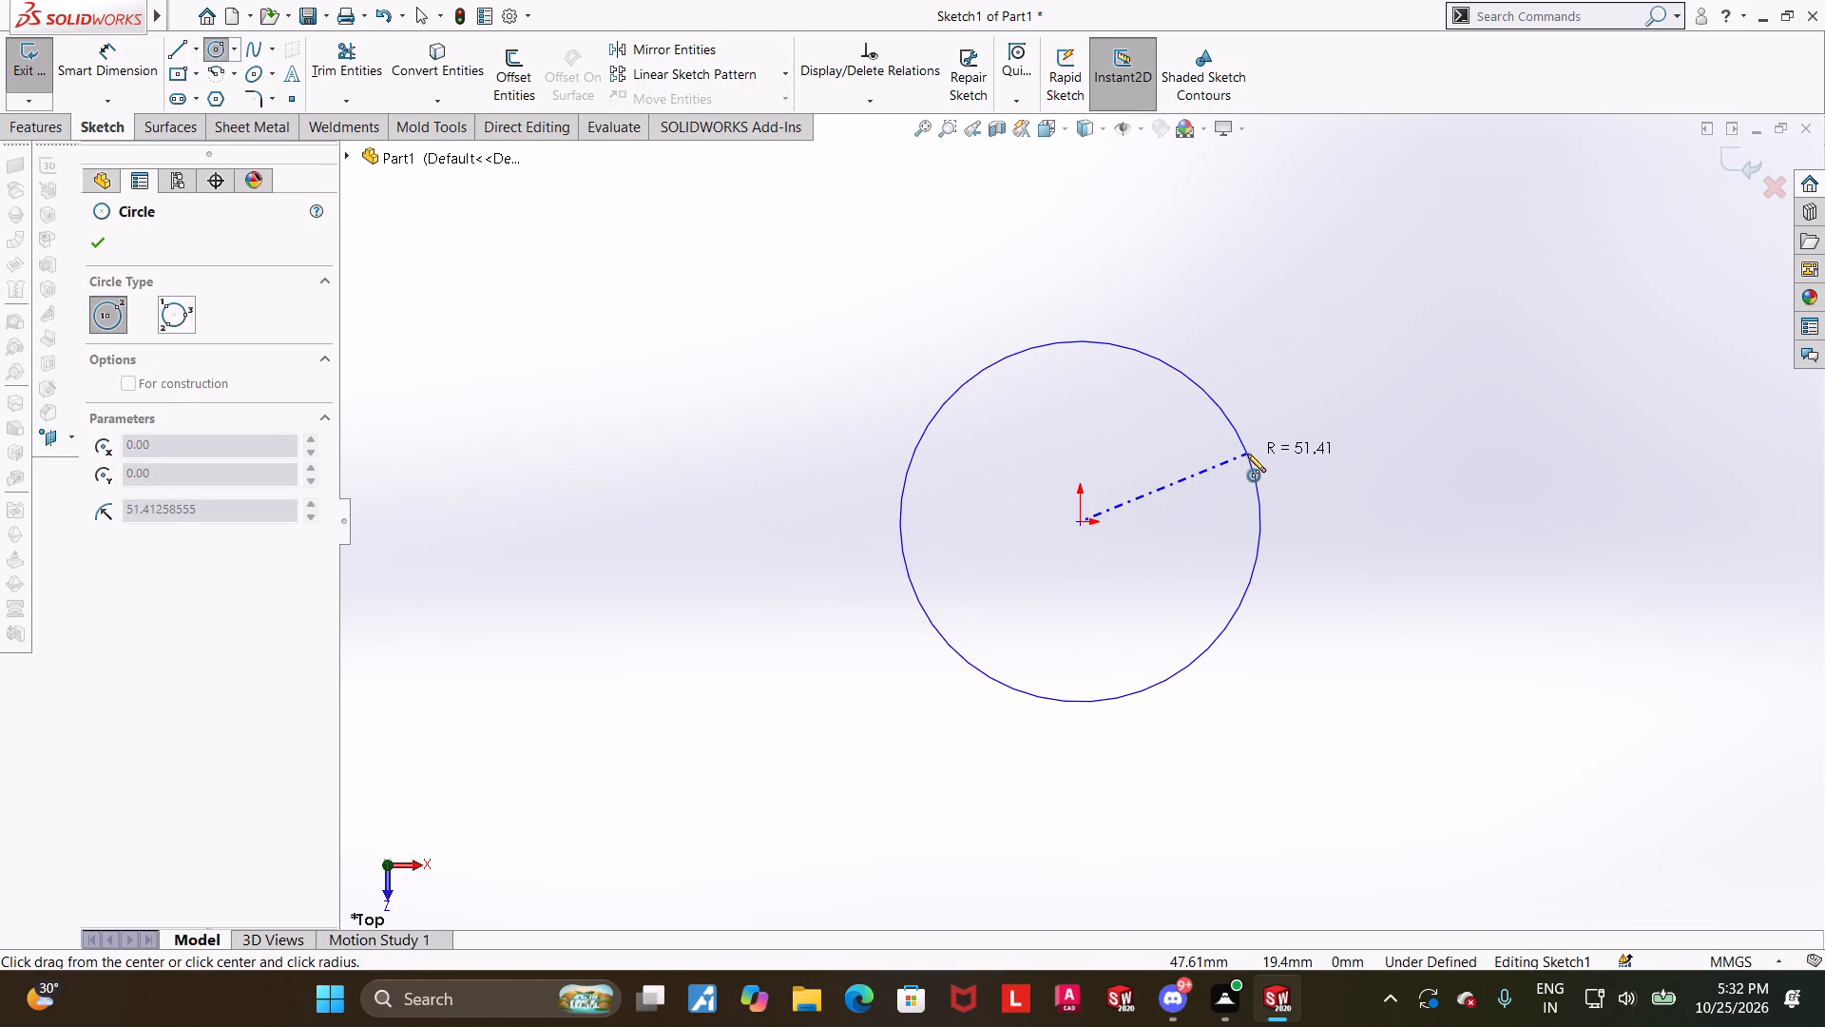
click(1261, 449)
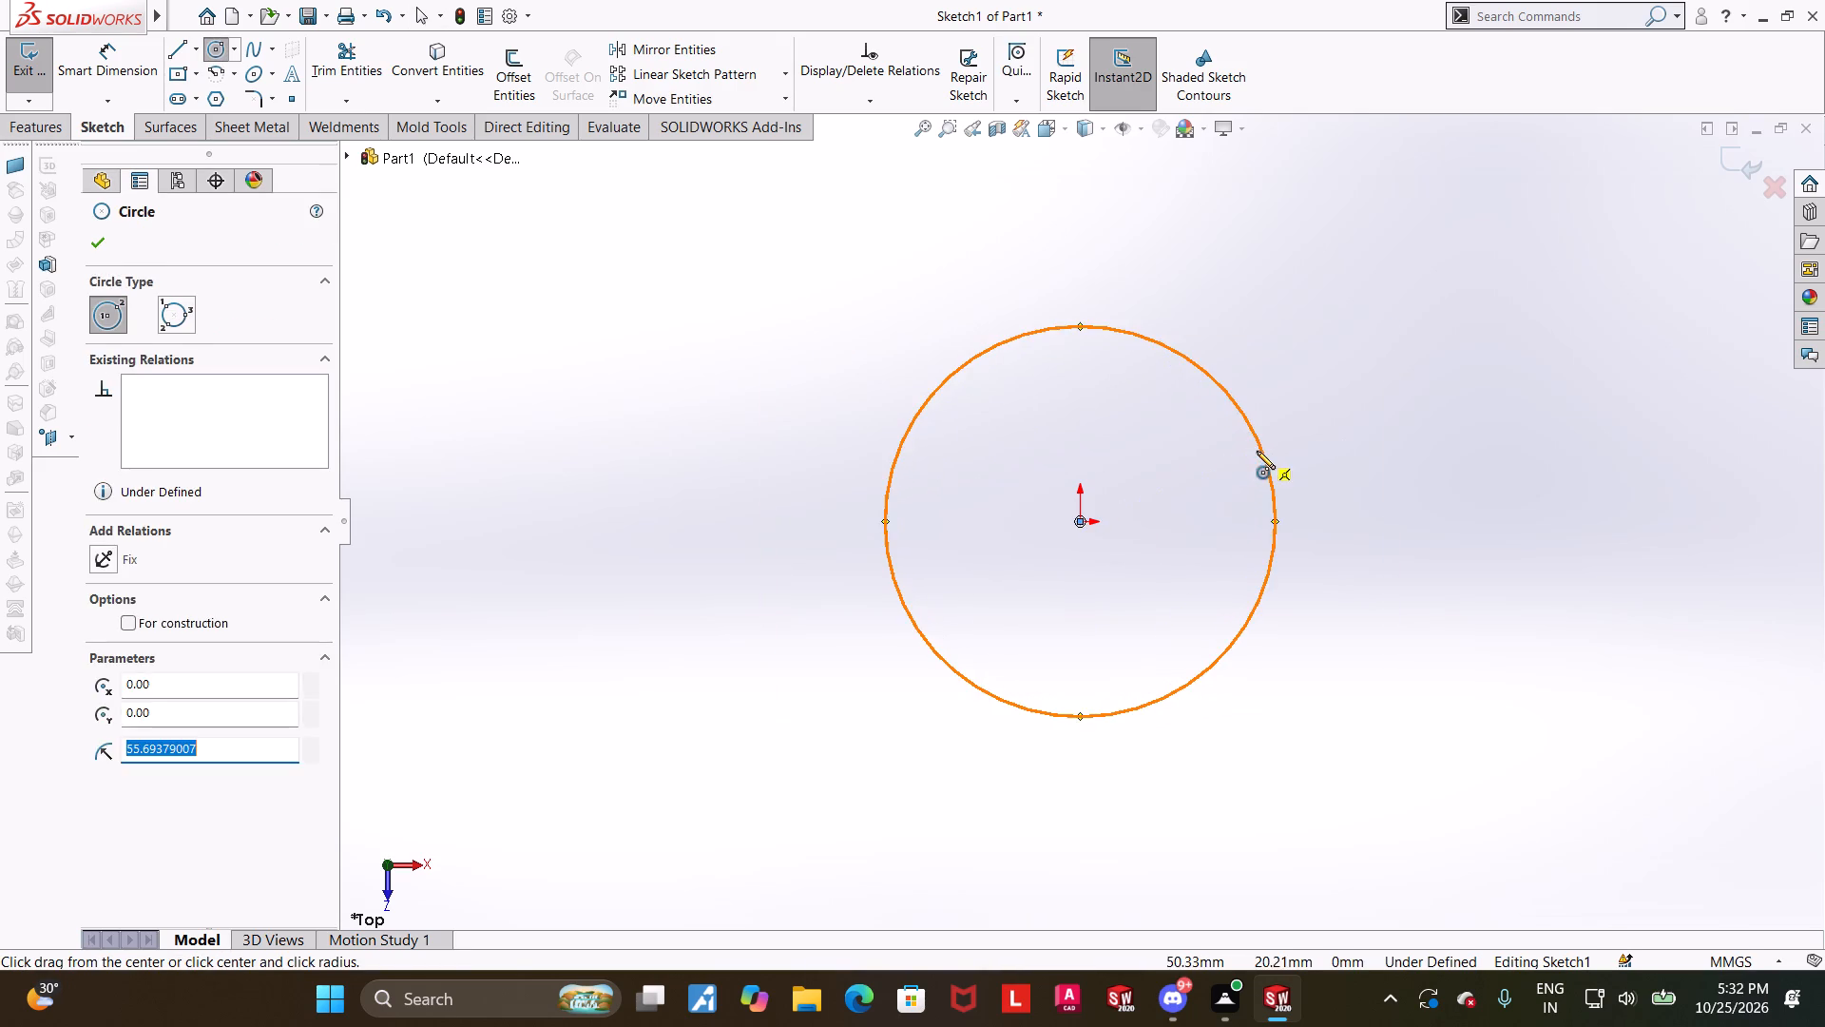
key(Escape)
click(126, 65)
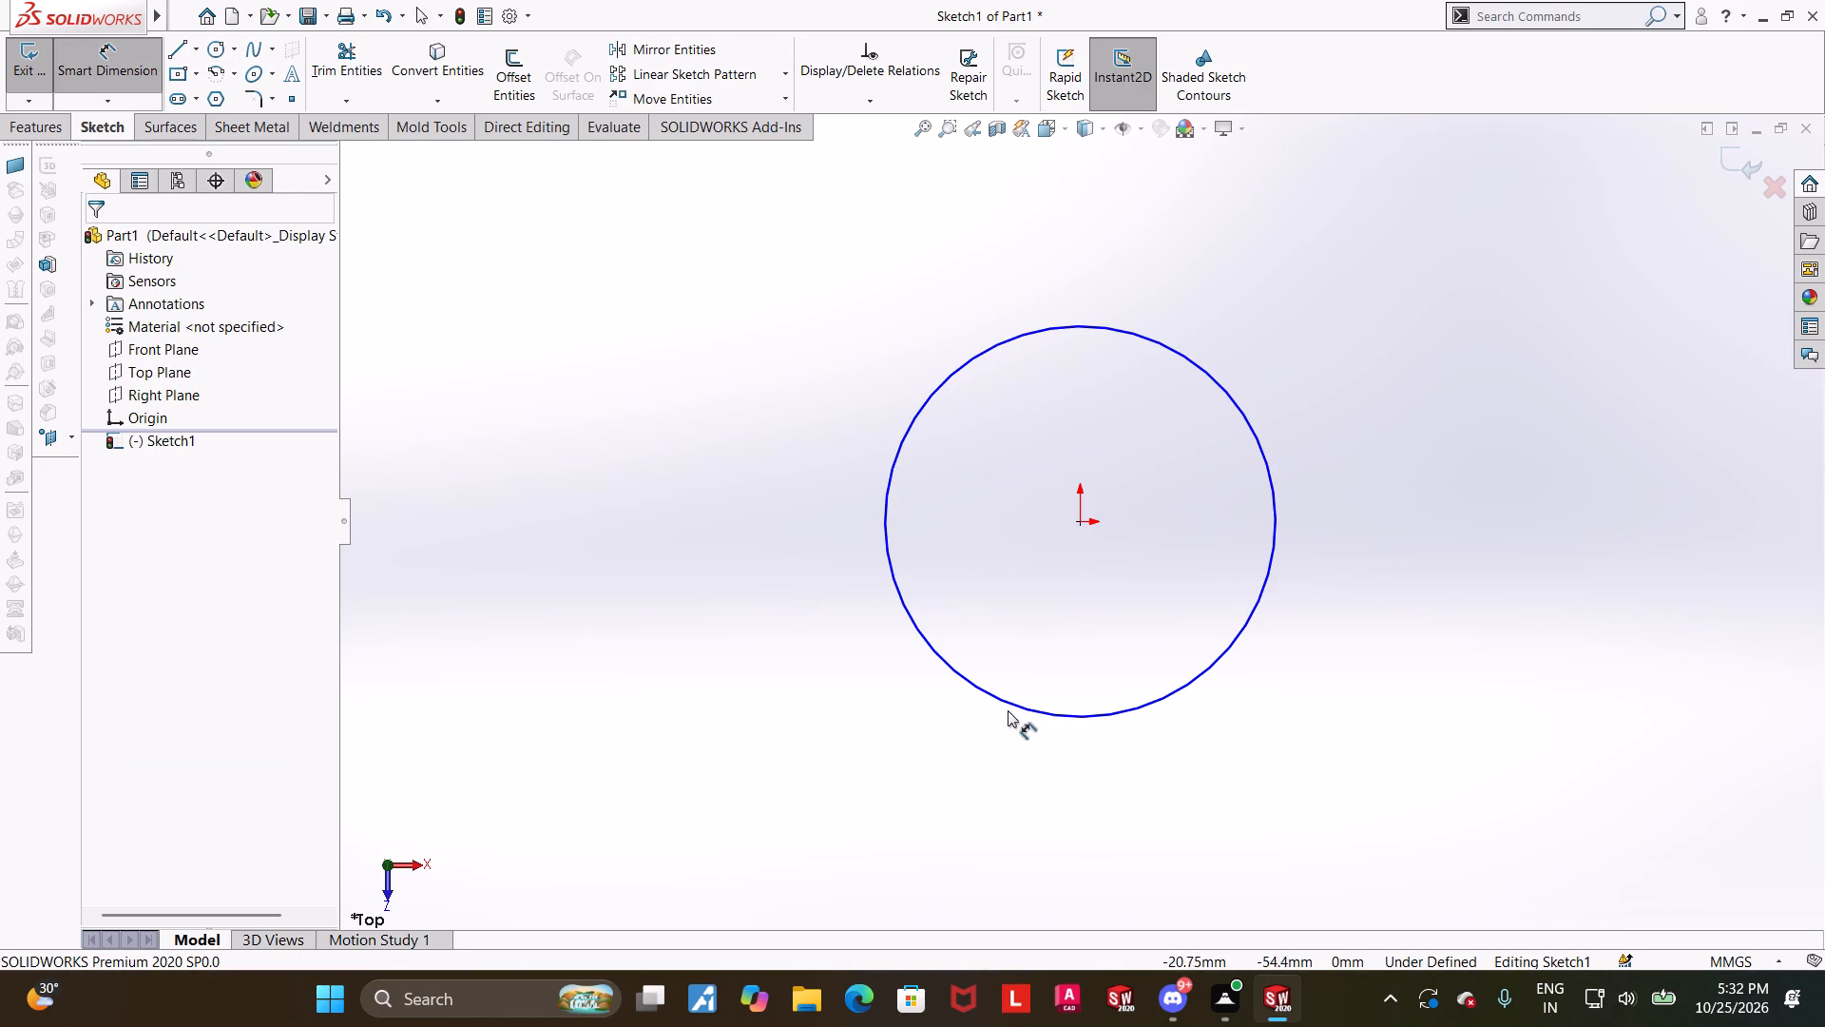
click(1009, 707)
click(1006, 790)
text(100)
key(Return)
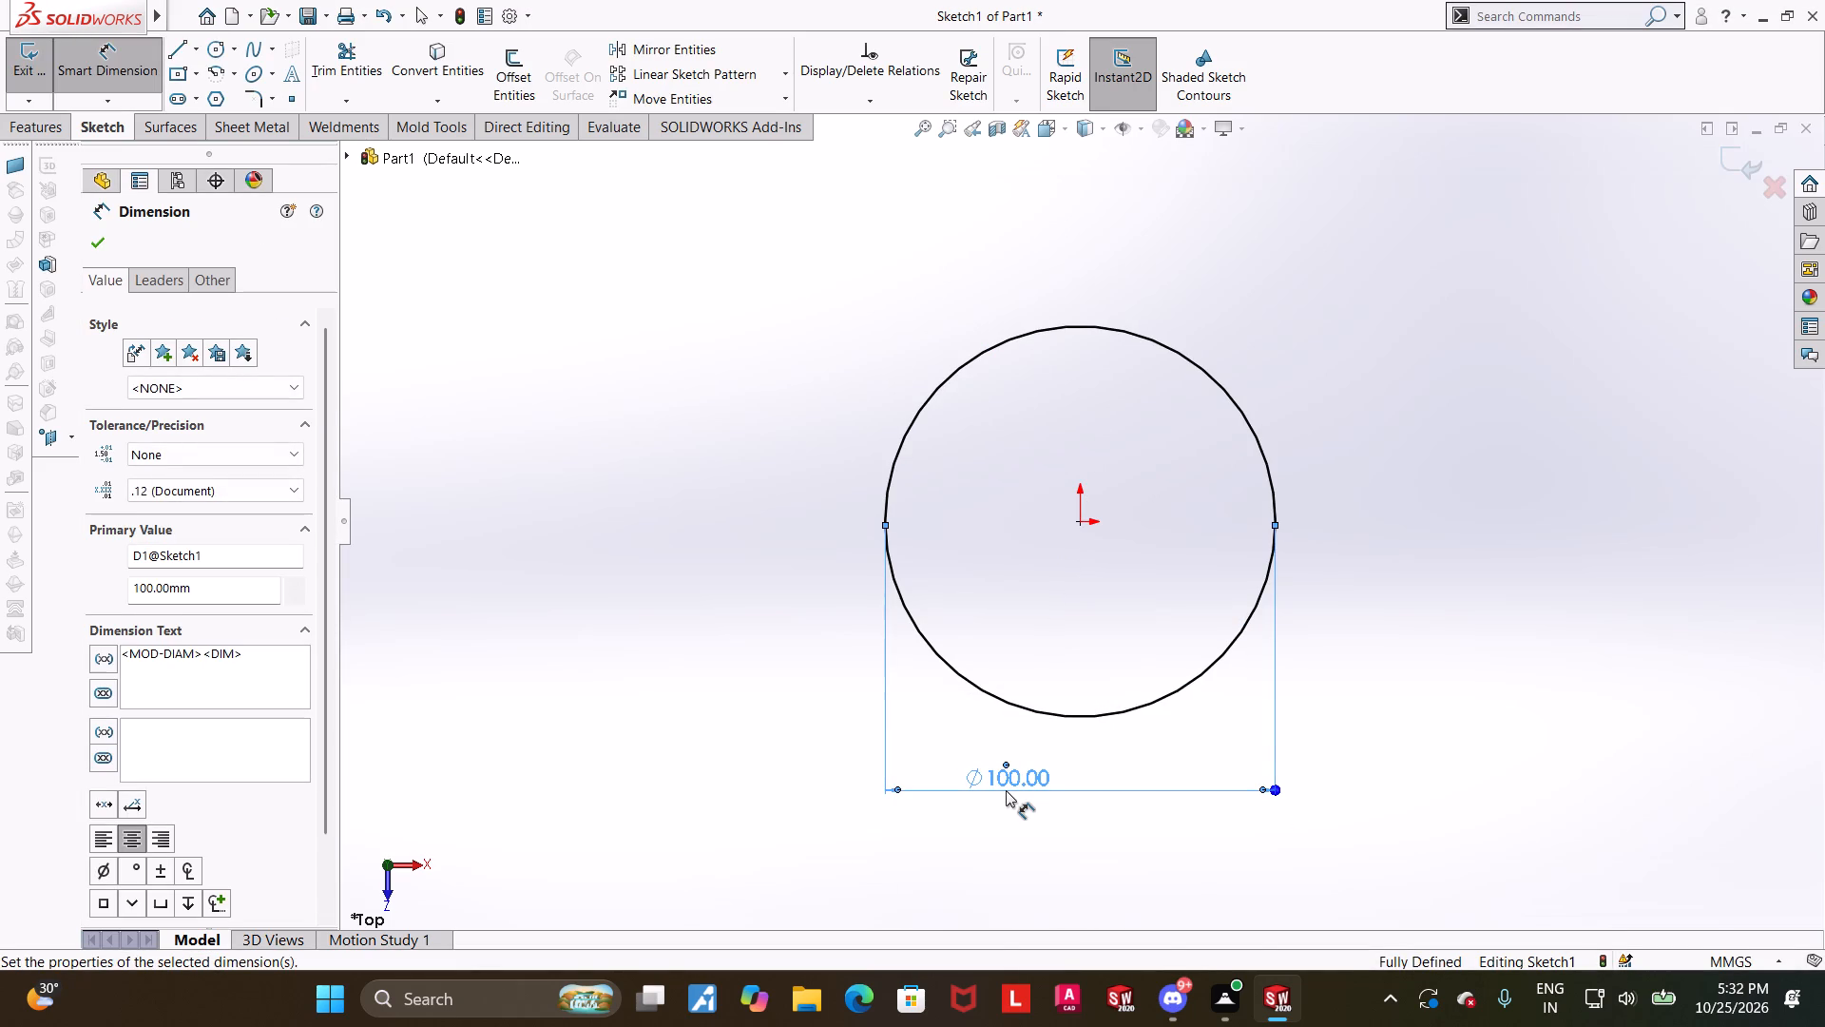
scroll(1269, 728, up, 2)
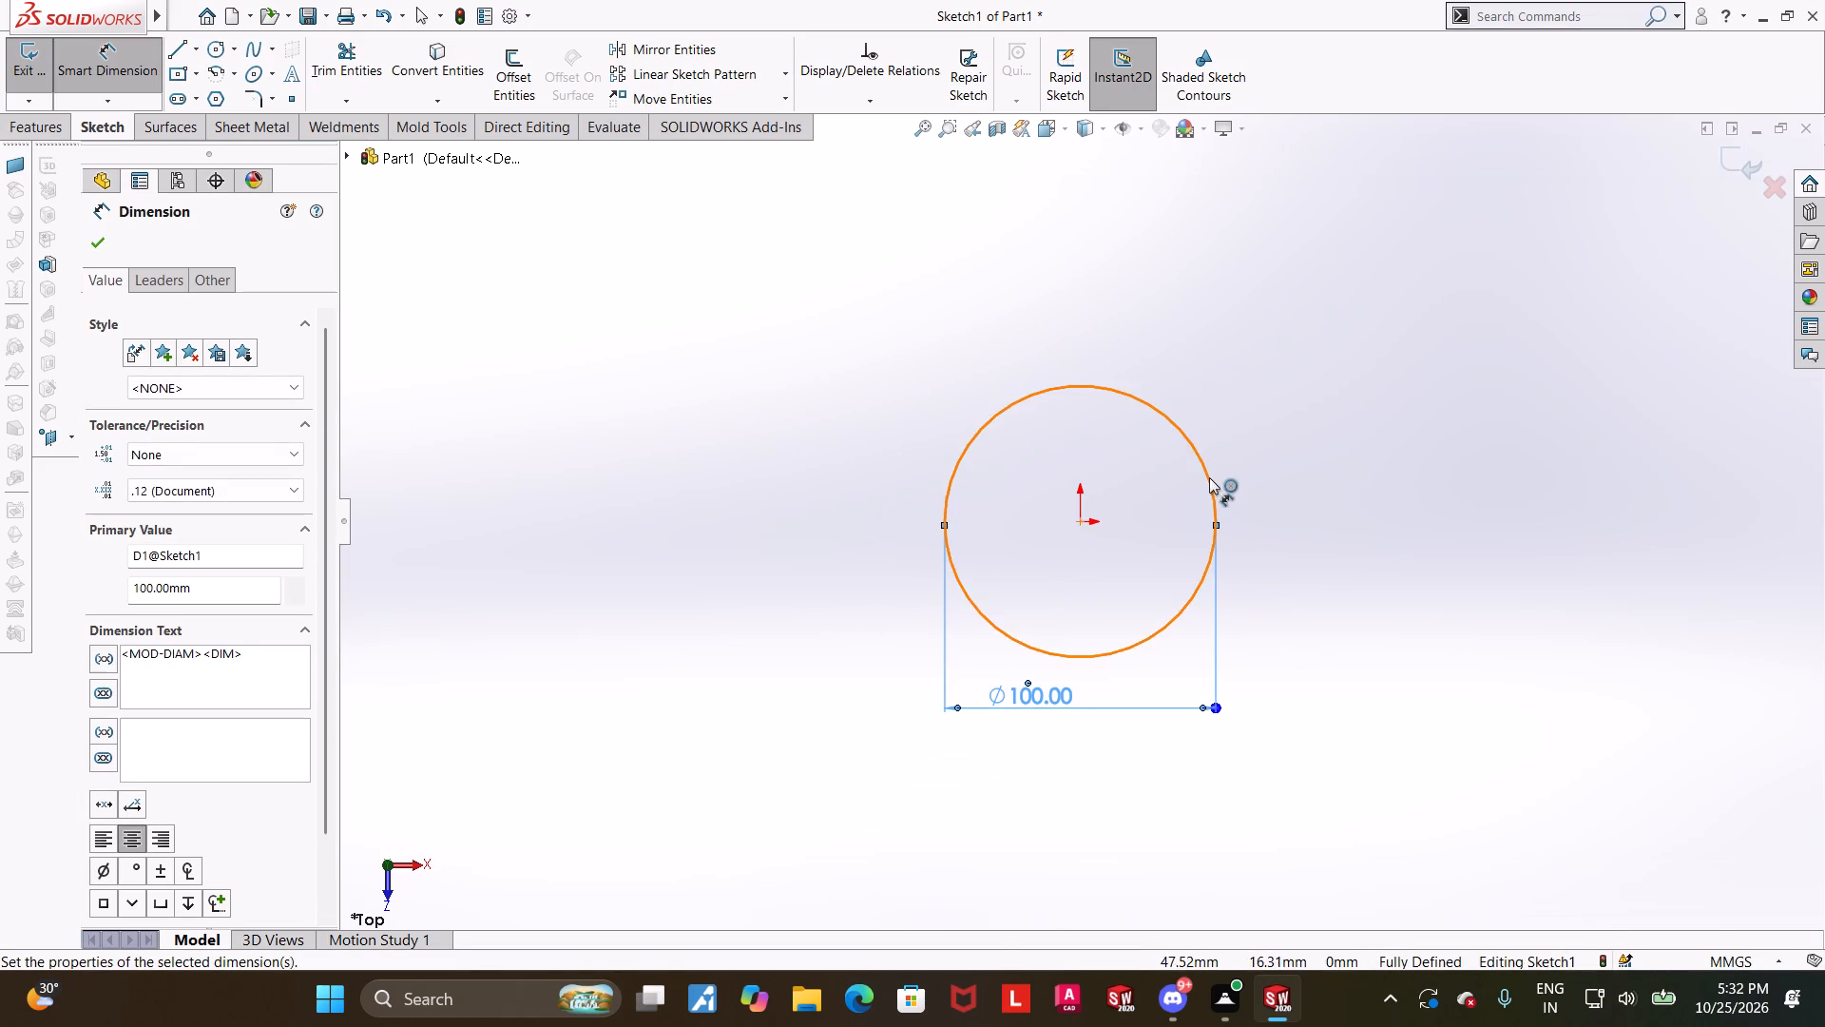
scroll(1209, 477, down, 1)
key(Escape)
Sketch a second, concentric circle inside the 100 mm circle and dimension its diameter to 90 mm.
scroll(1147, 513, down, 1)
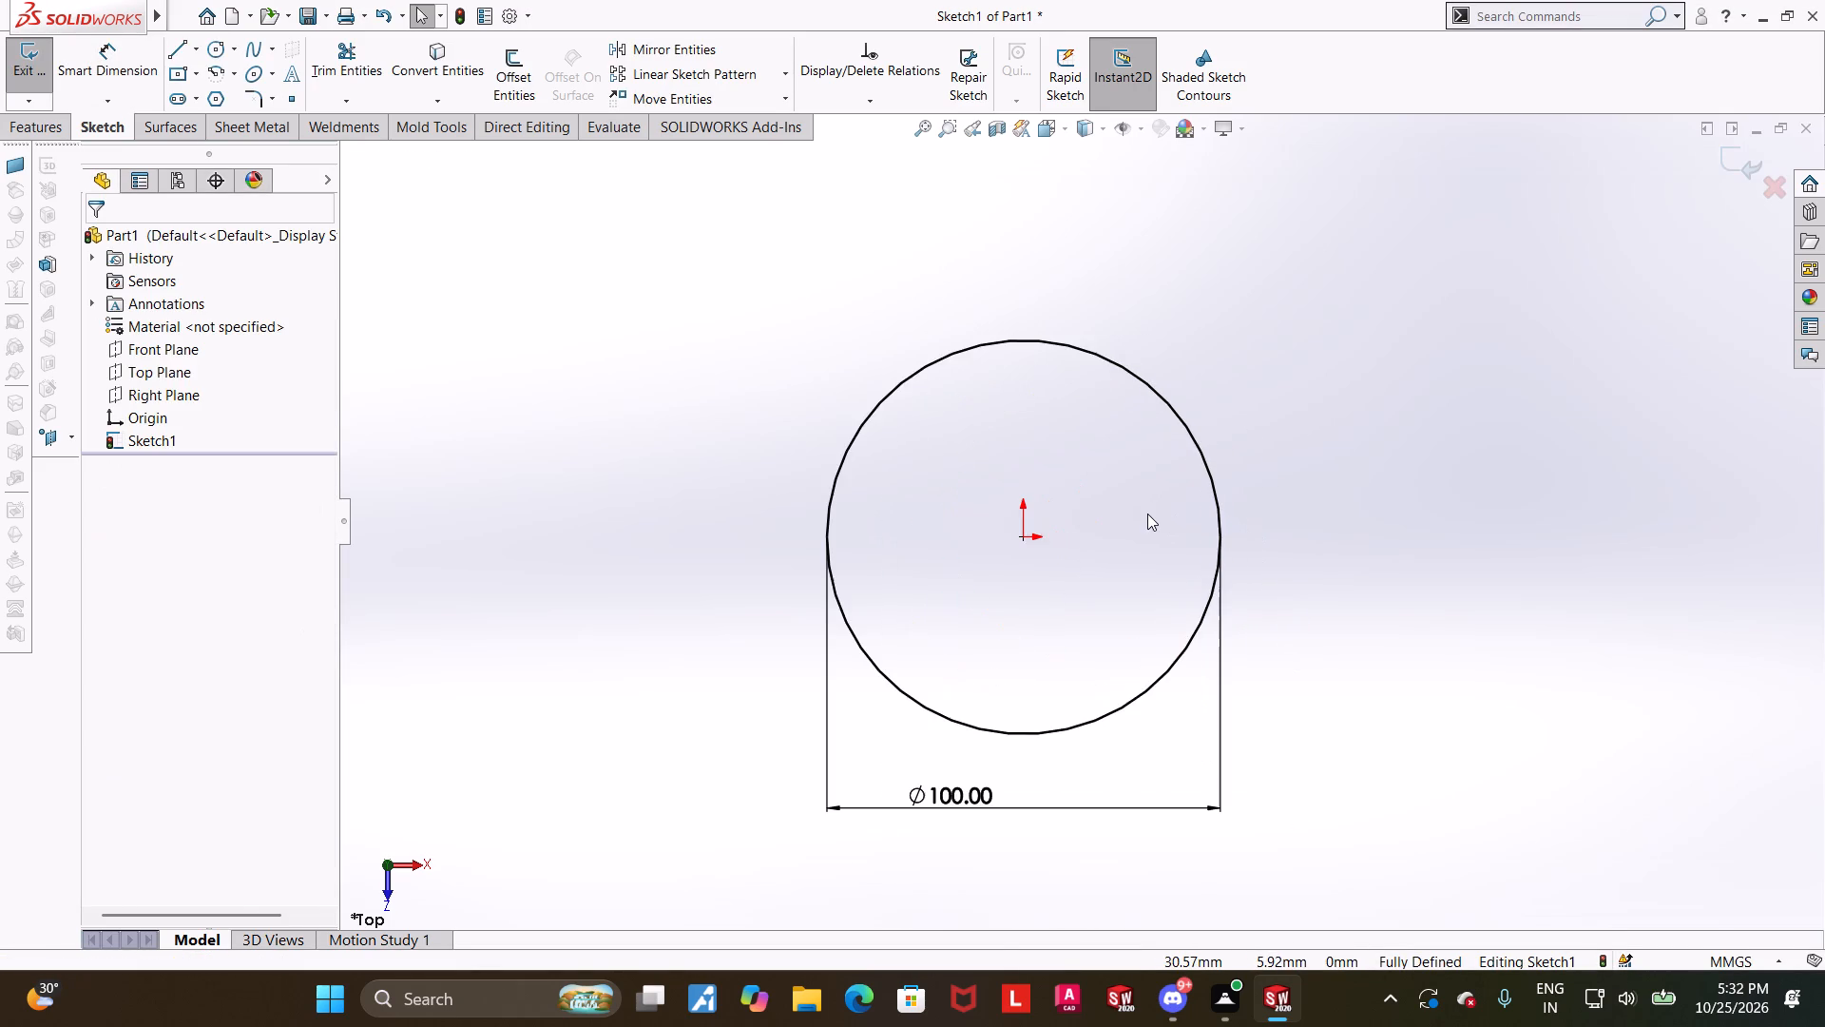
scroll(1147, 513, up, 2)
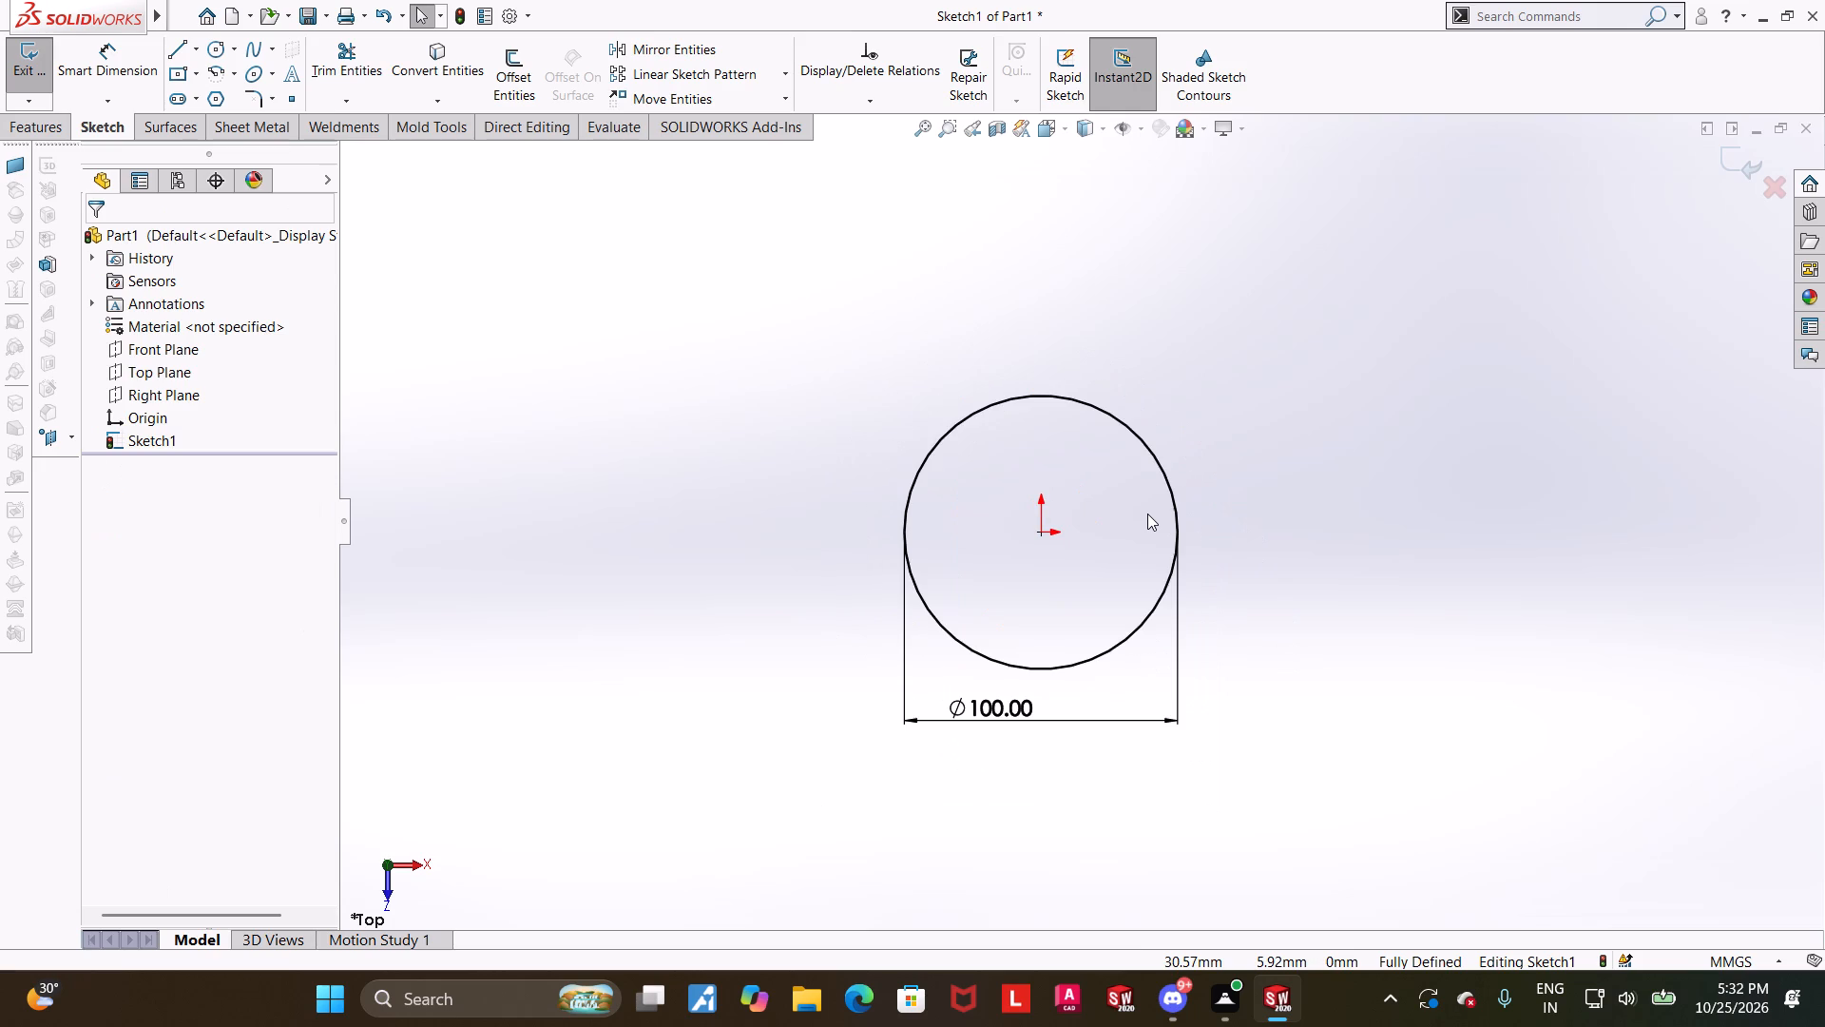
scroll(1147, 513, up, 1)
scroll(1147, 513, down, 1)
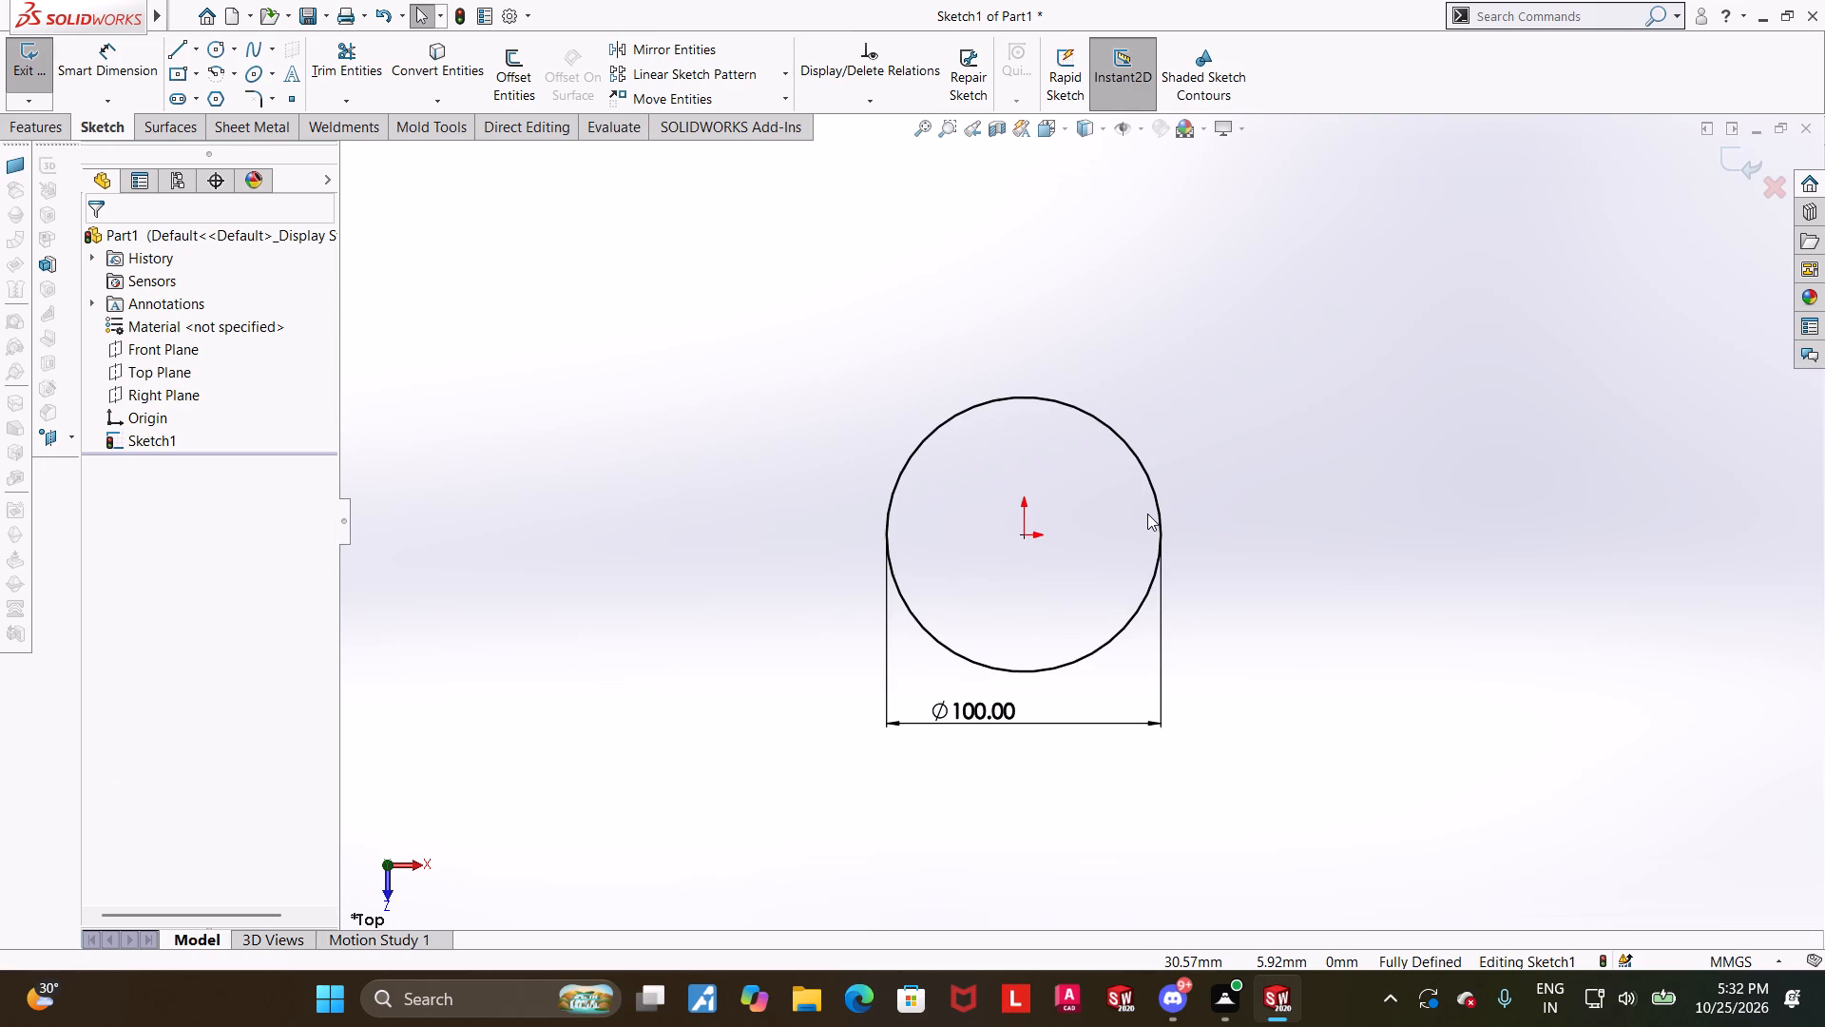
scroll(1187, 542, down, 1)
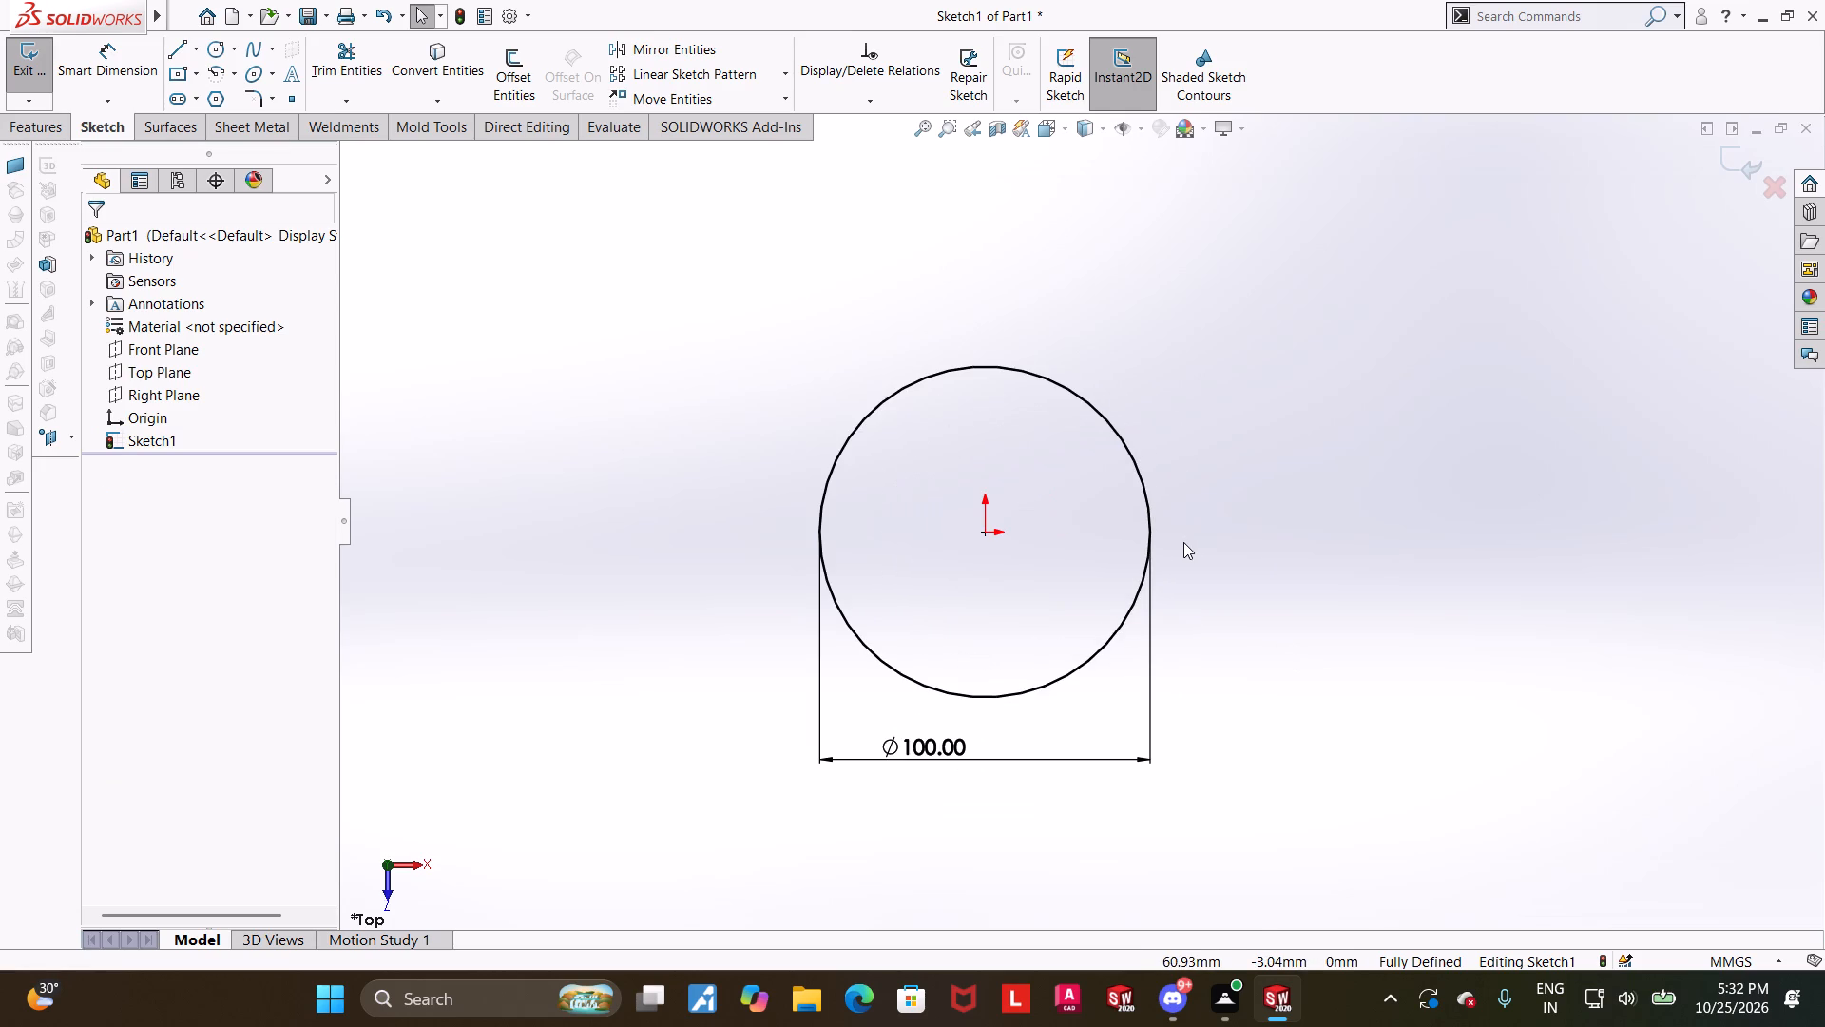
click(211, 44)
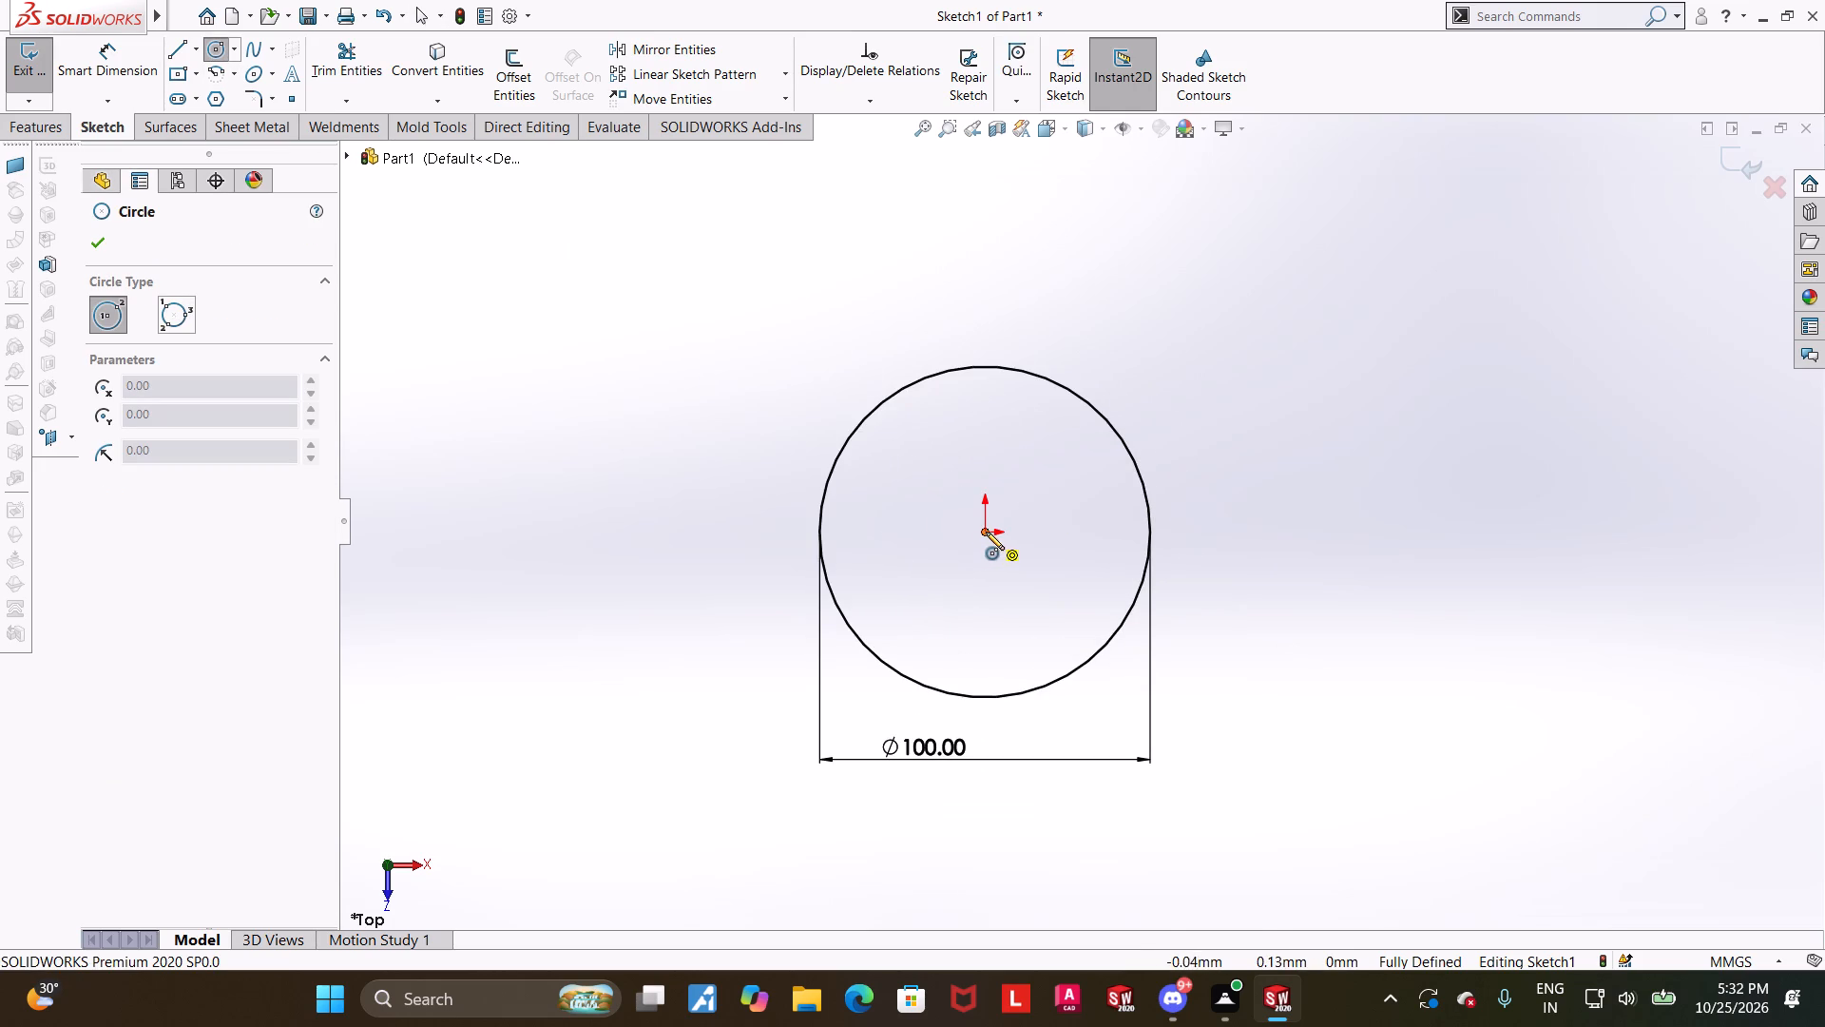
click(987, 532)
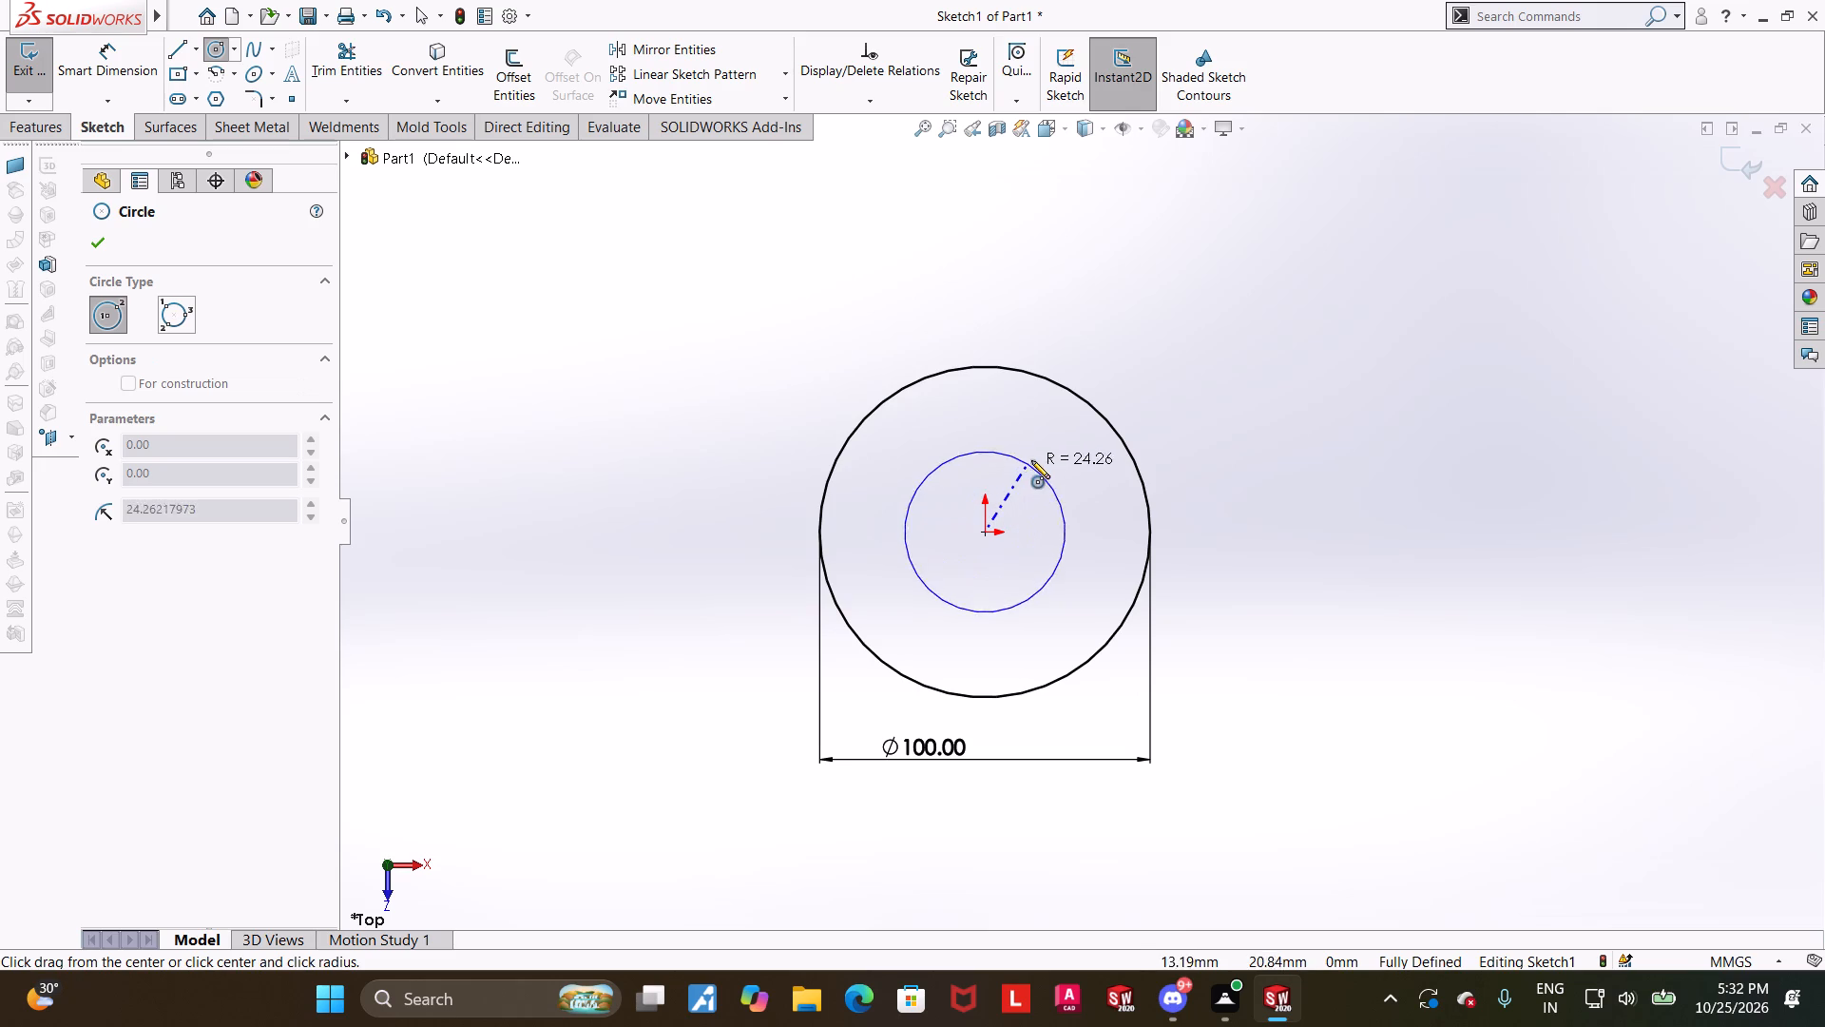
click(1072, 425)
key(Escape)
click(137, 46)
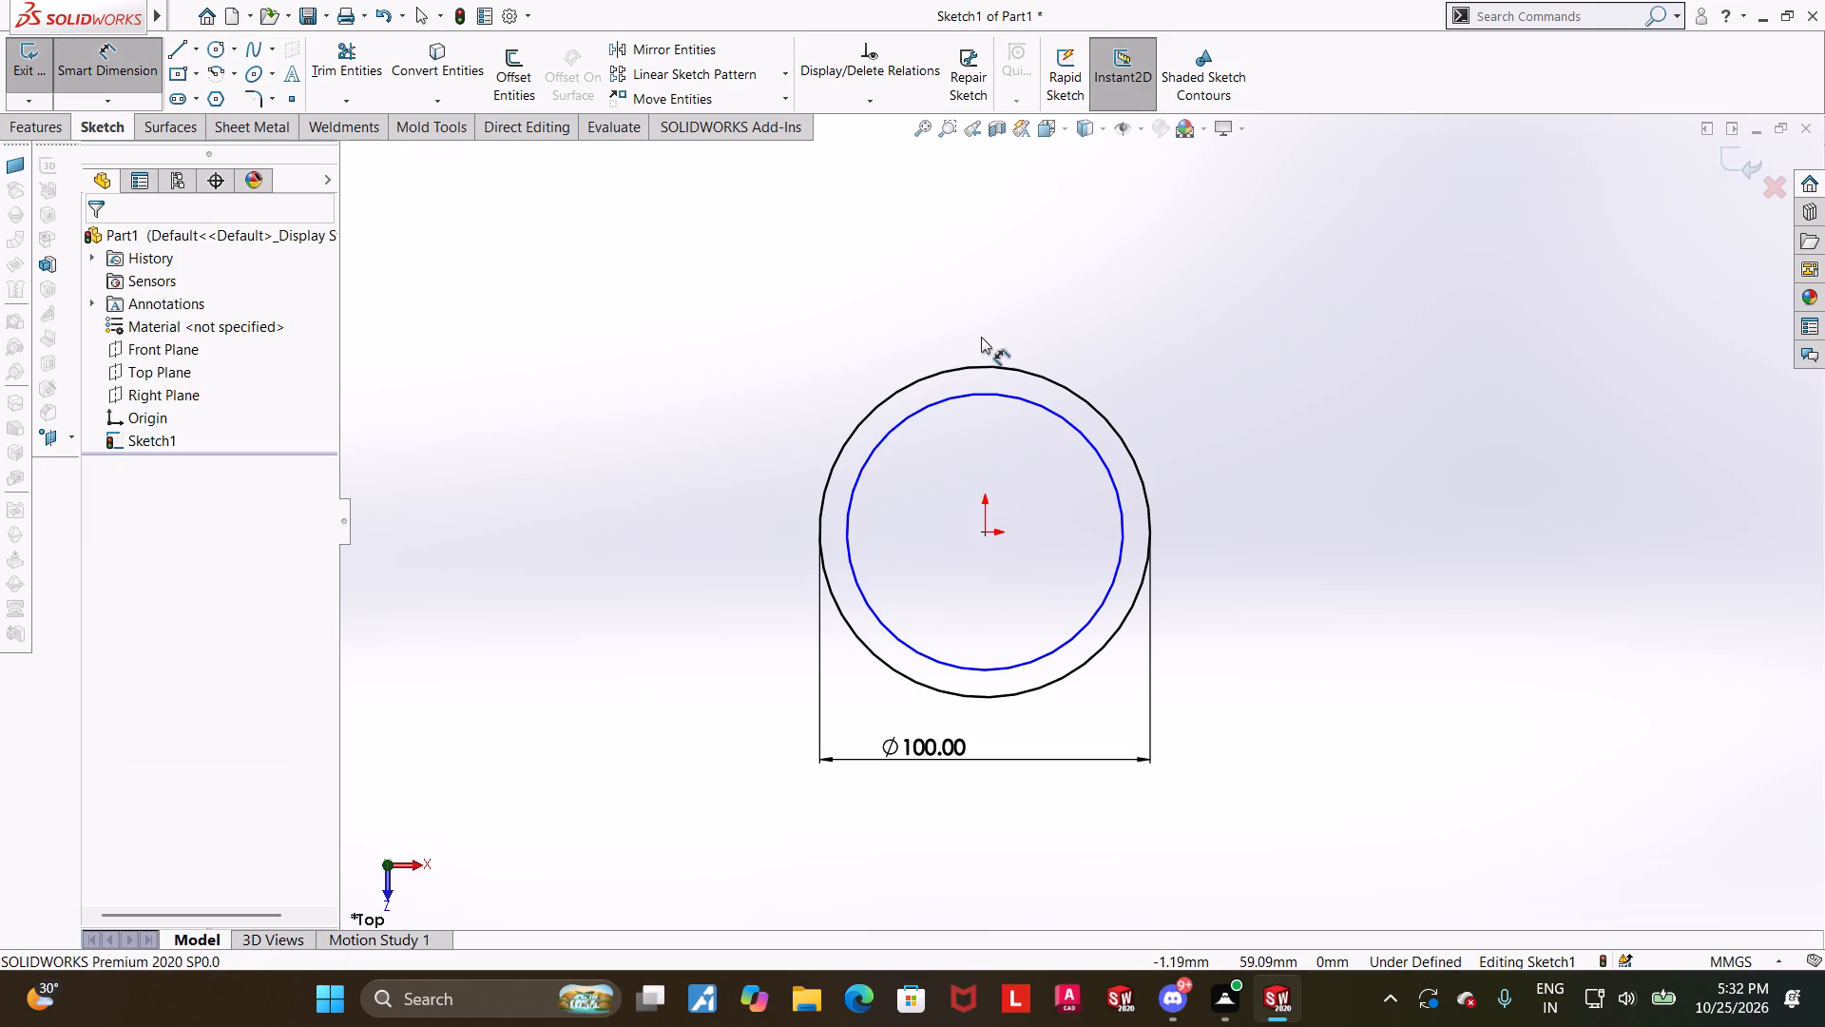
click(989, 397)
click(989, 313)
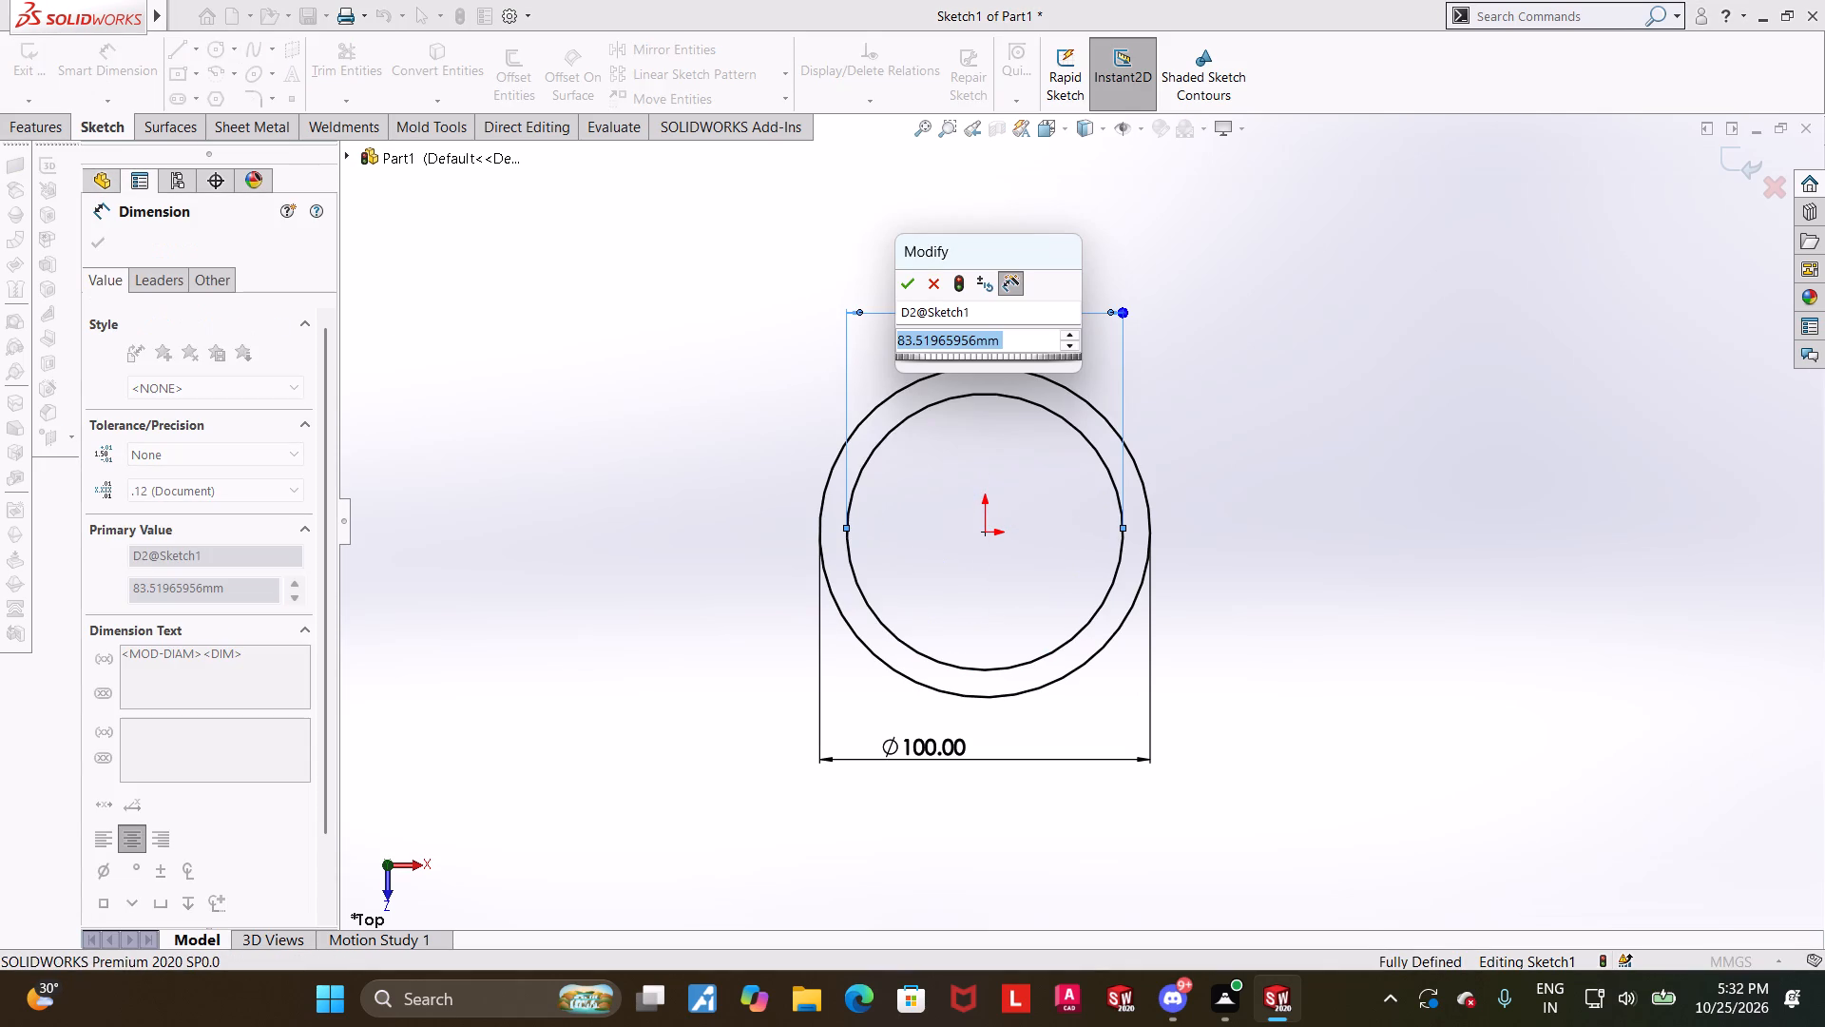
text(90)
key(Return)
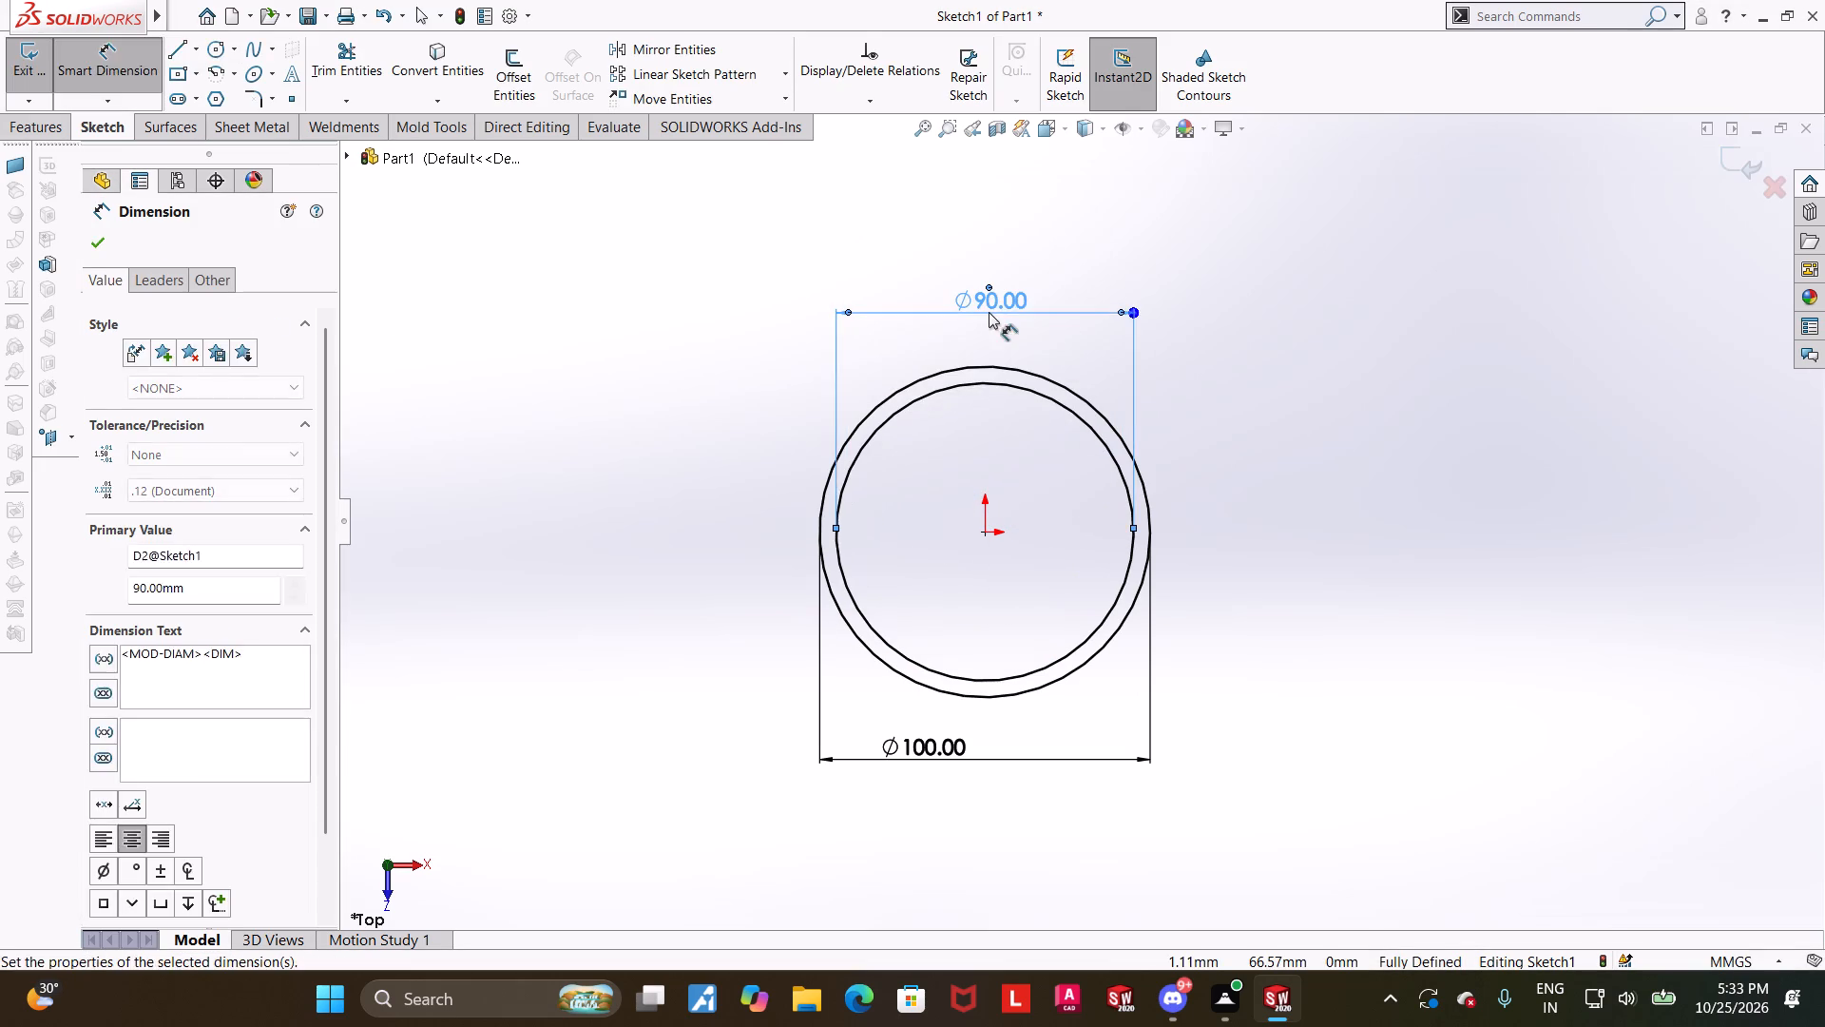
key(Escape)
click(1588, 511)
Set the inner concentric circle's diameter to 80 mm.
scroll(1474, 555, down, 1)
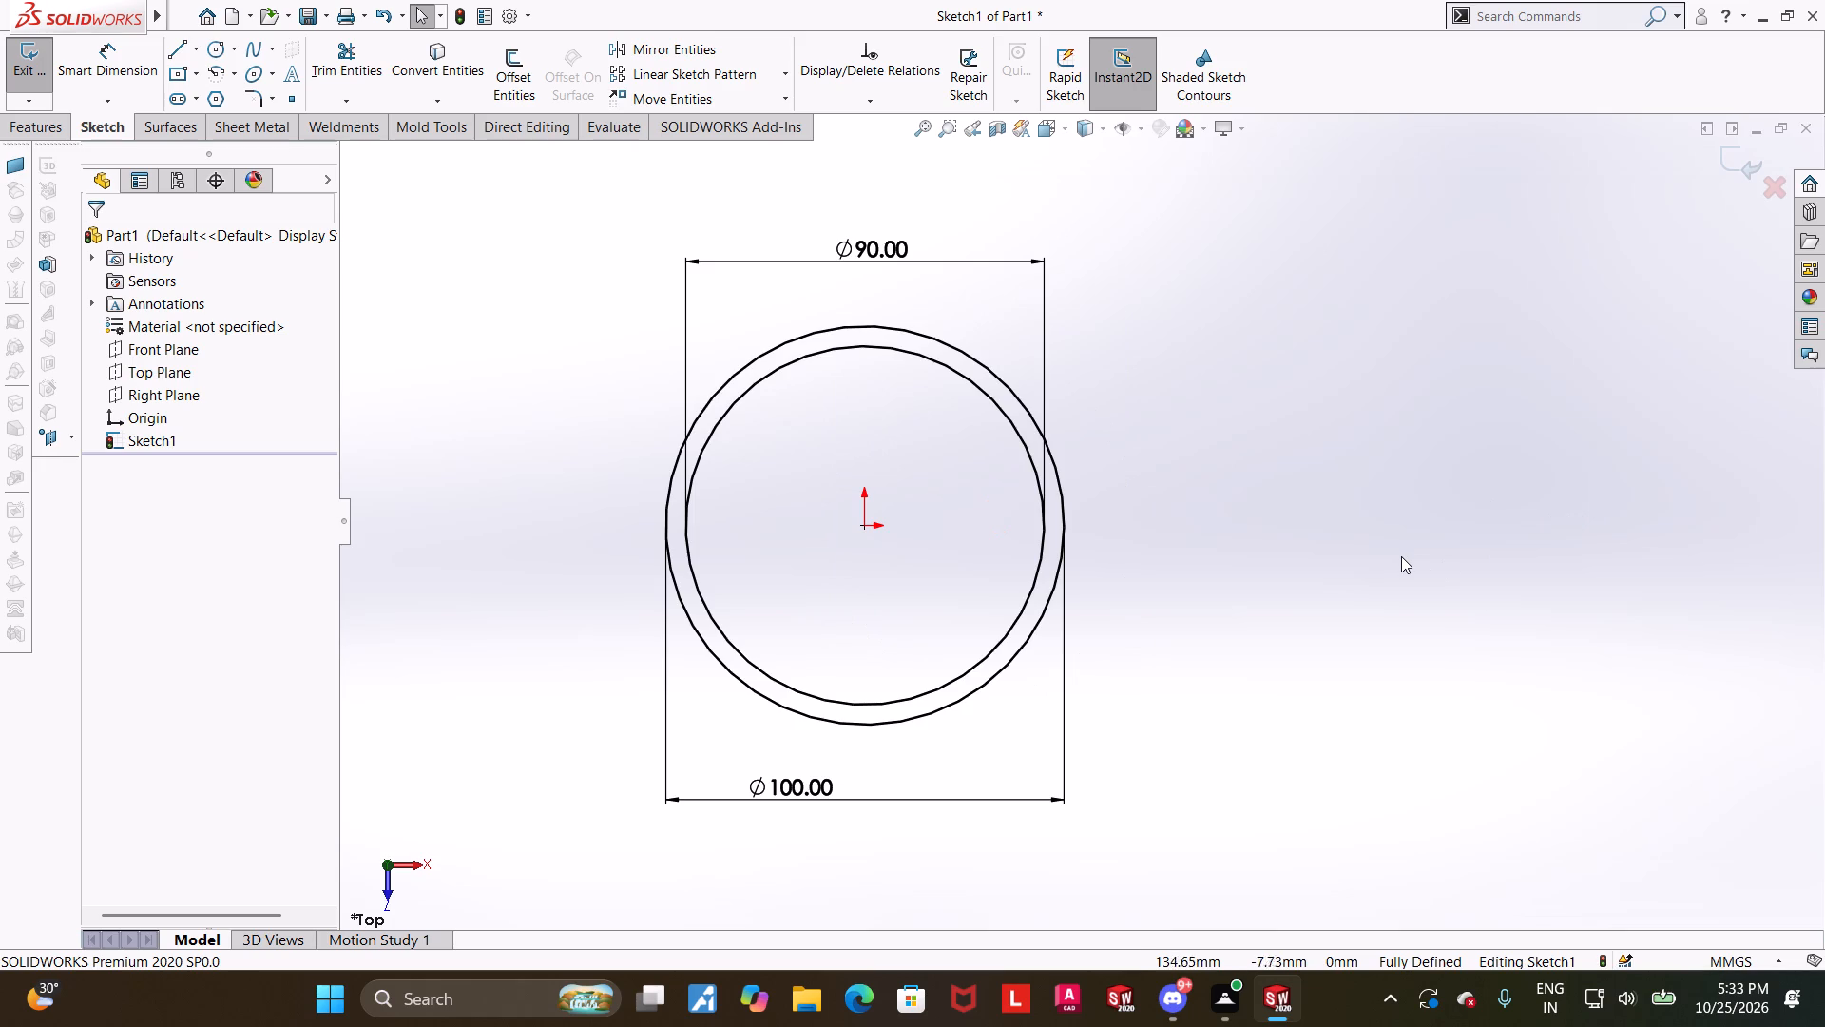
scroll(1388, 584, down, 1)
scroll(1409, 590, up, 2)
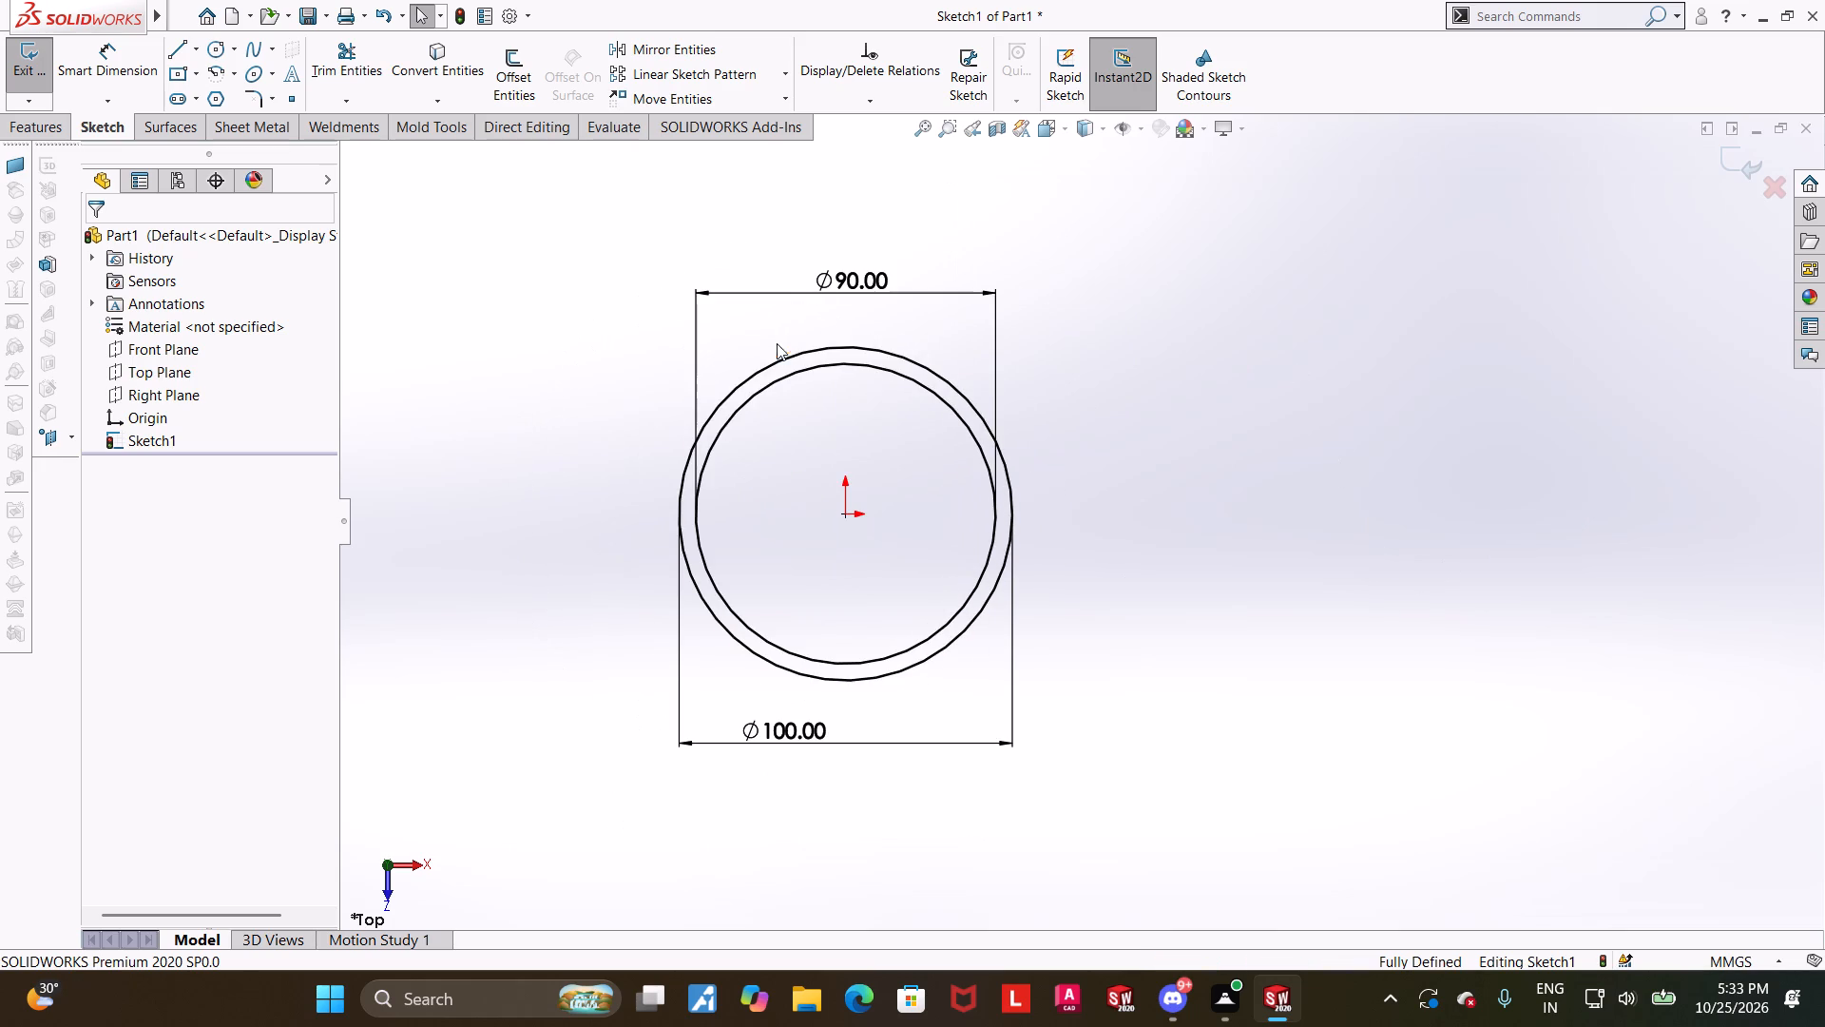
double_click(862, 274)
text(80)
key(Return)
key(Escape)
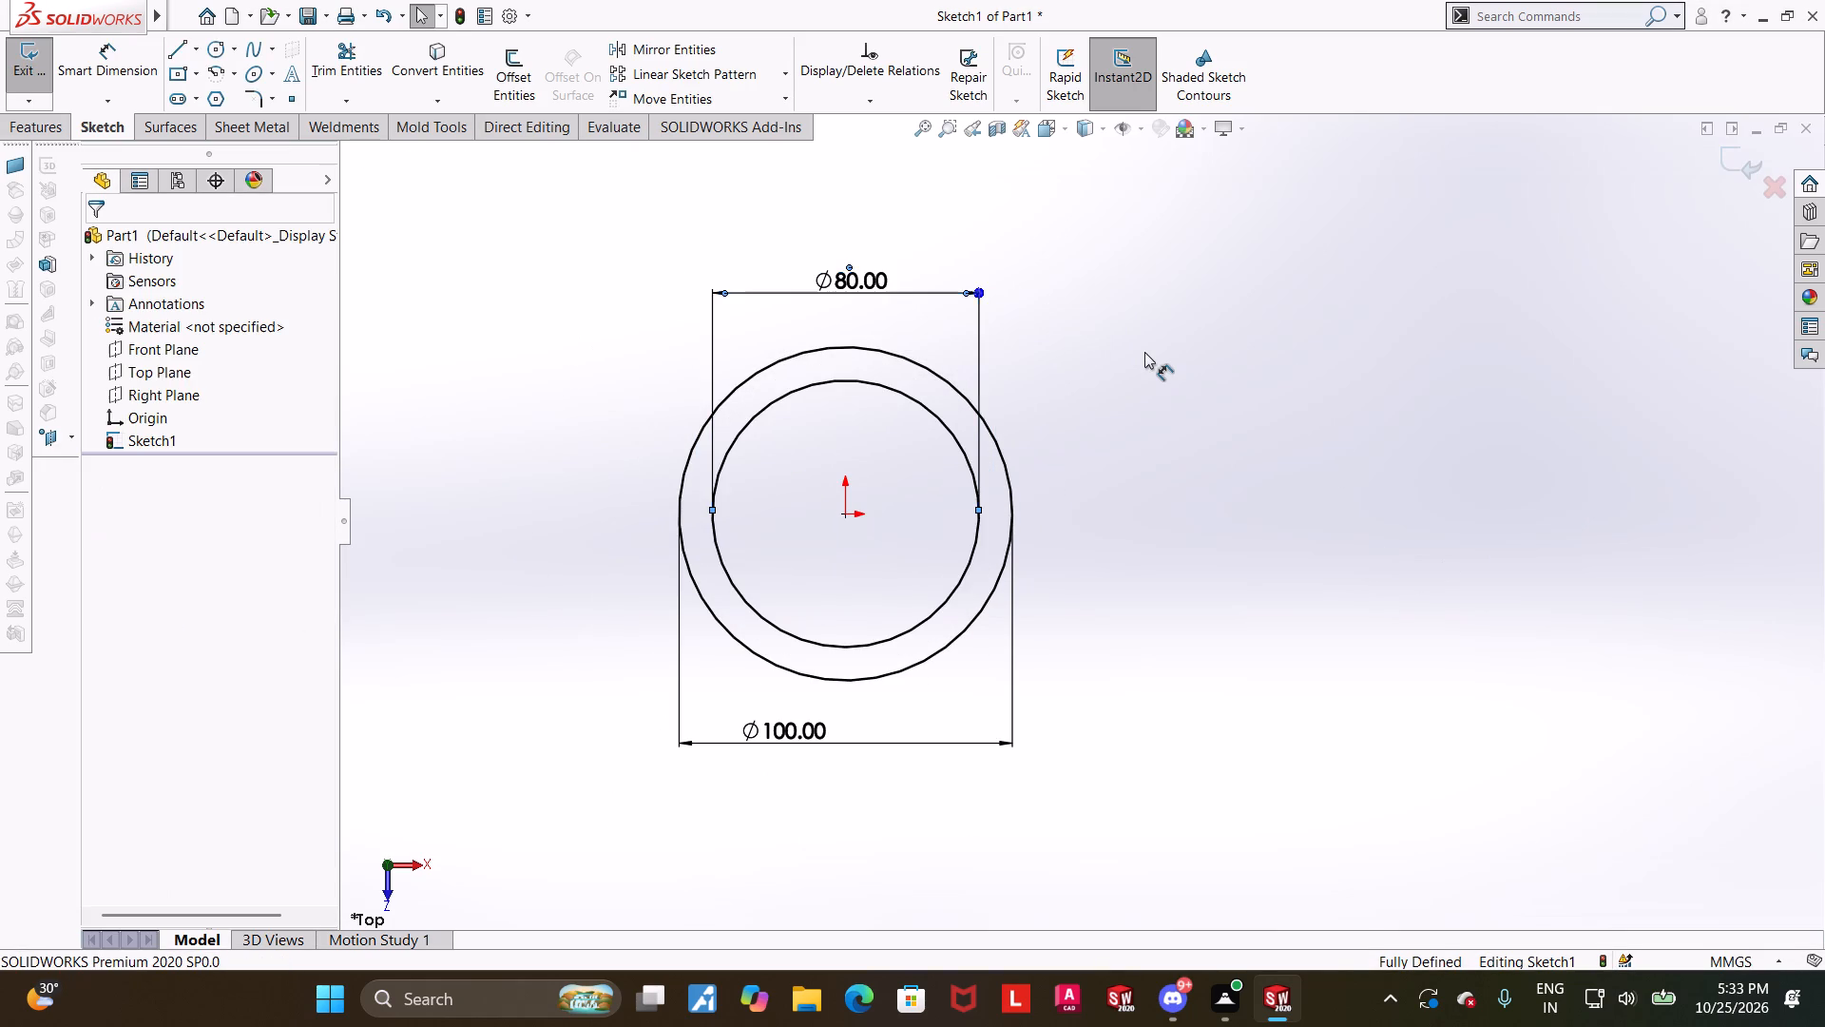
click(1144, 352)
Sketch a circle of about 25 mm radius, centred horizontally in line with the origin and about 24 mm to its right.
scroll(818, 537, down, 1)
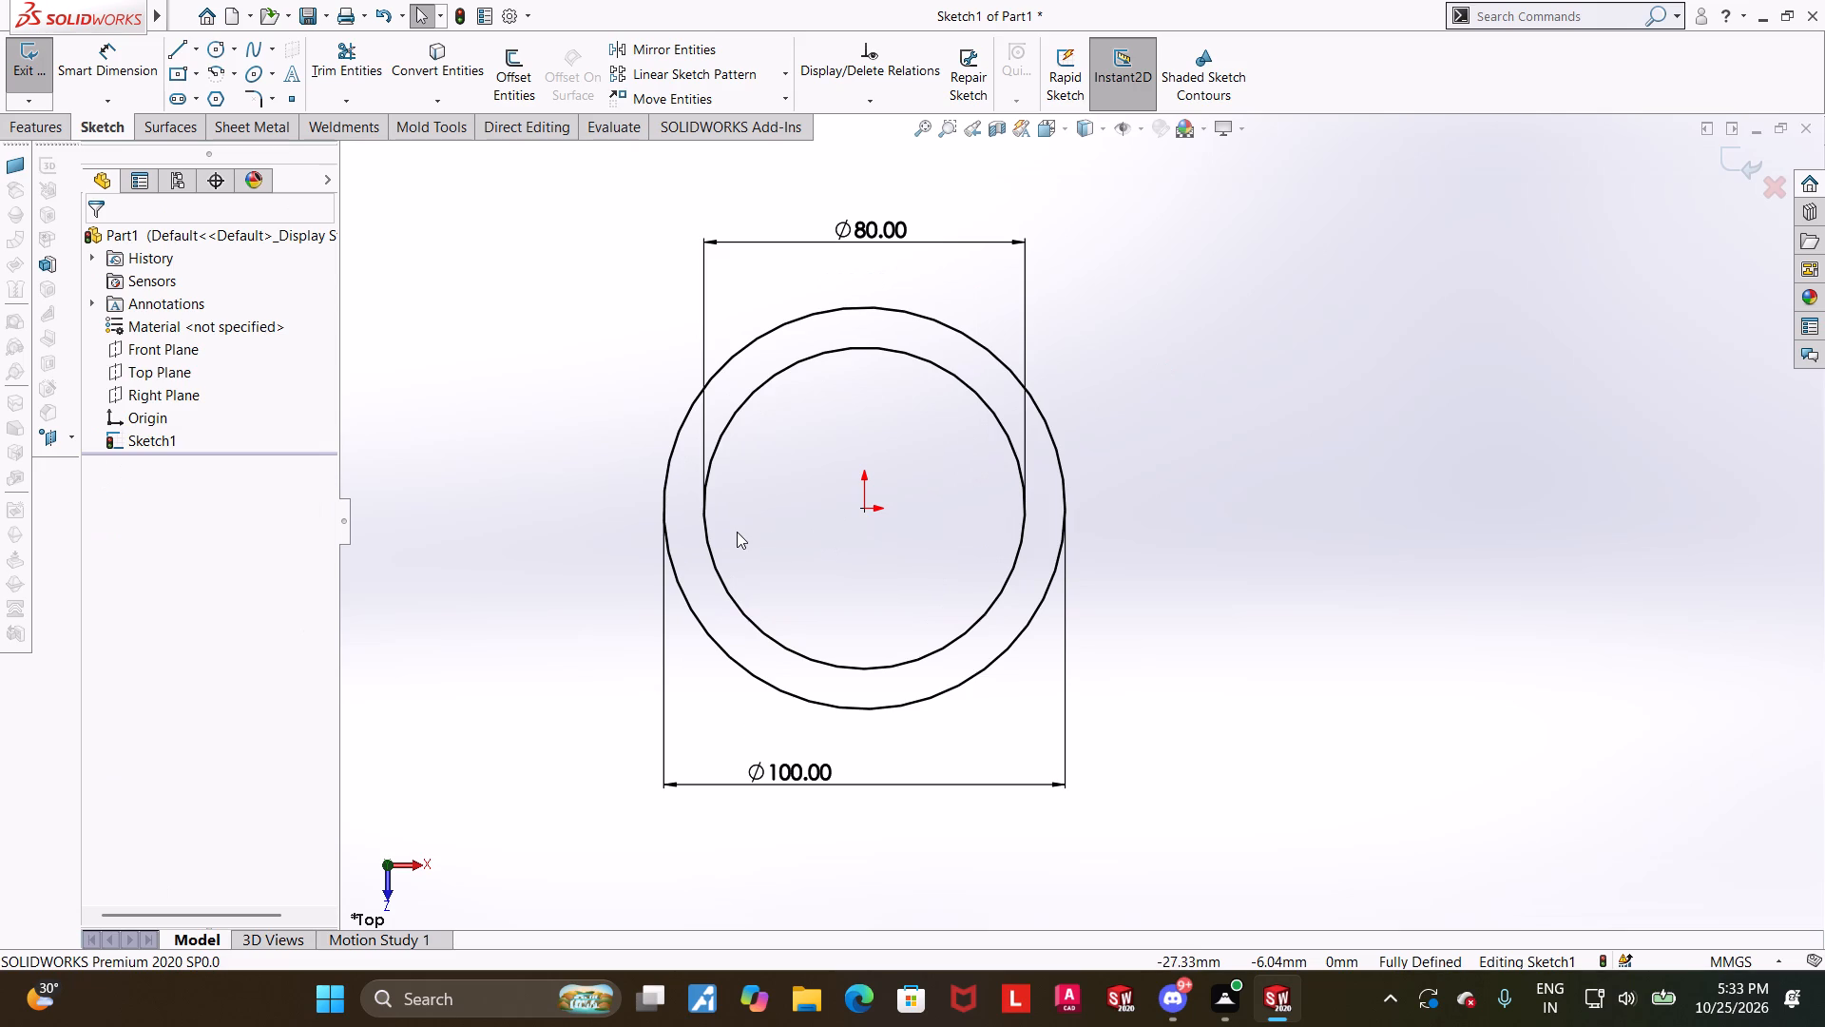
scroll(723, 535, up, 1)
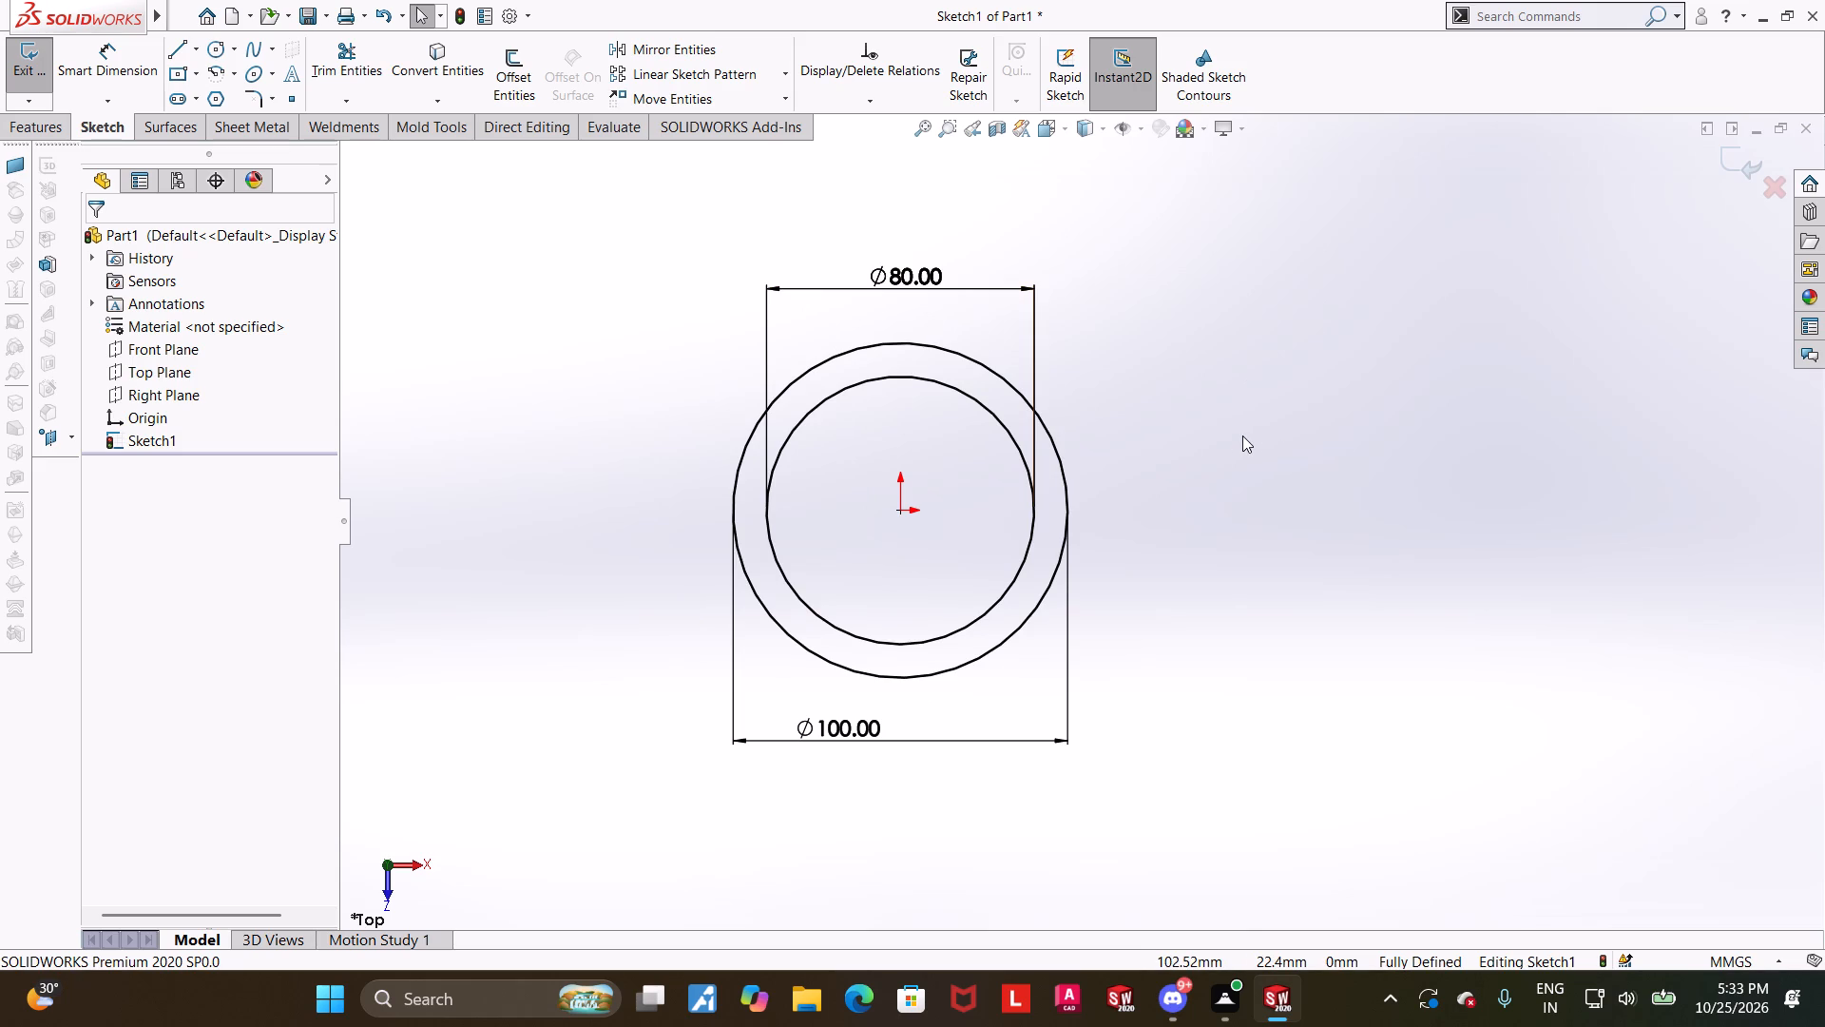
scroll(1148, 464, up, 1)
scroll(1062, 512, down, 1)
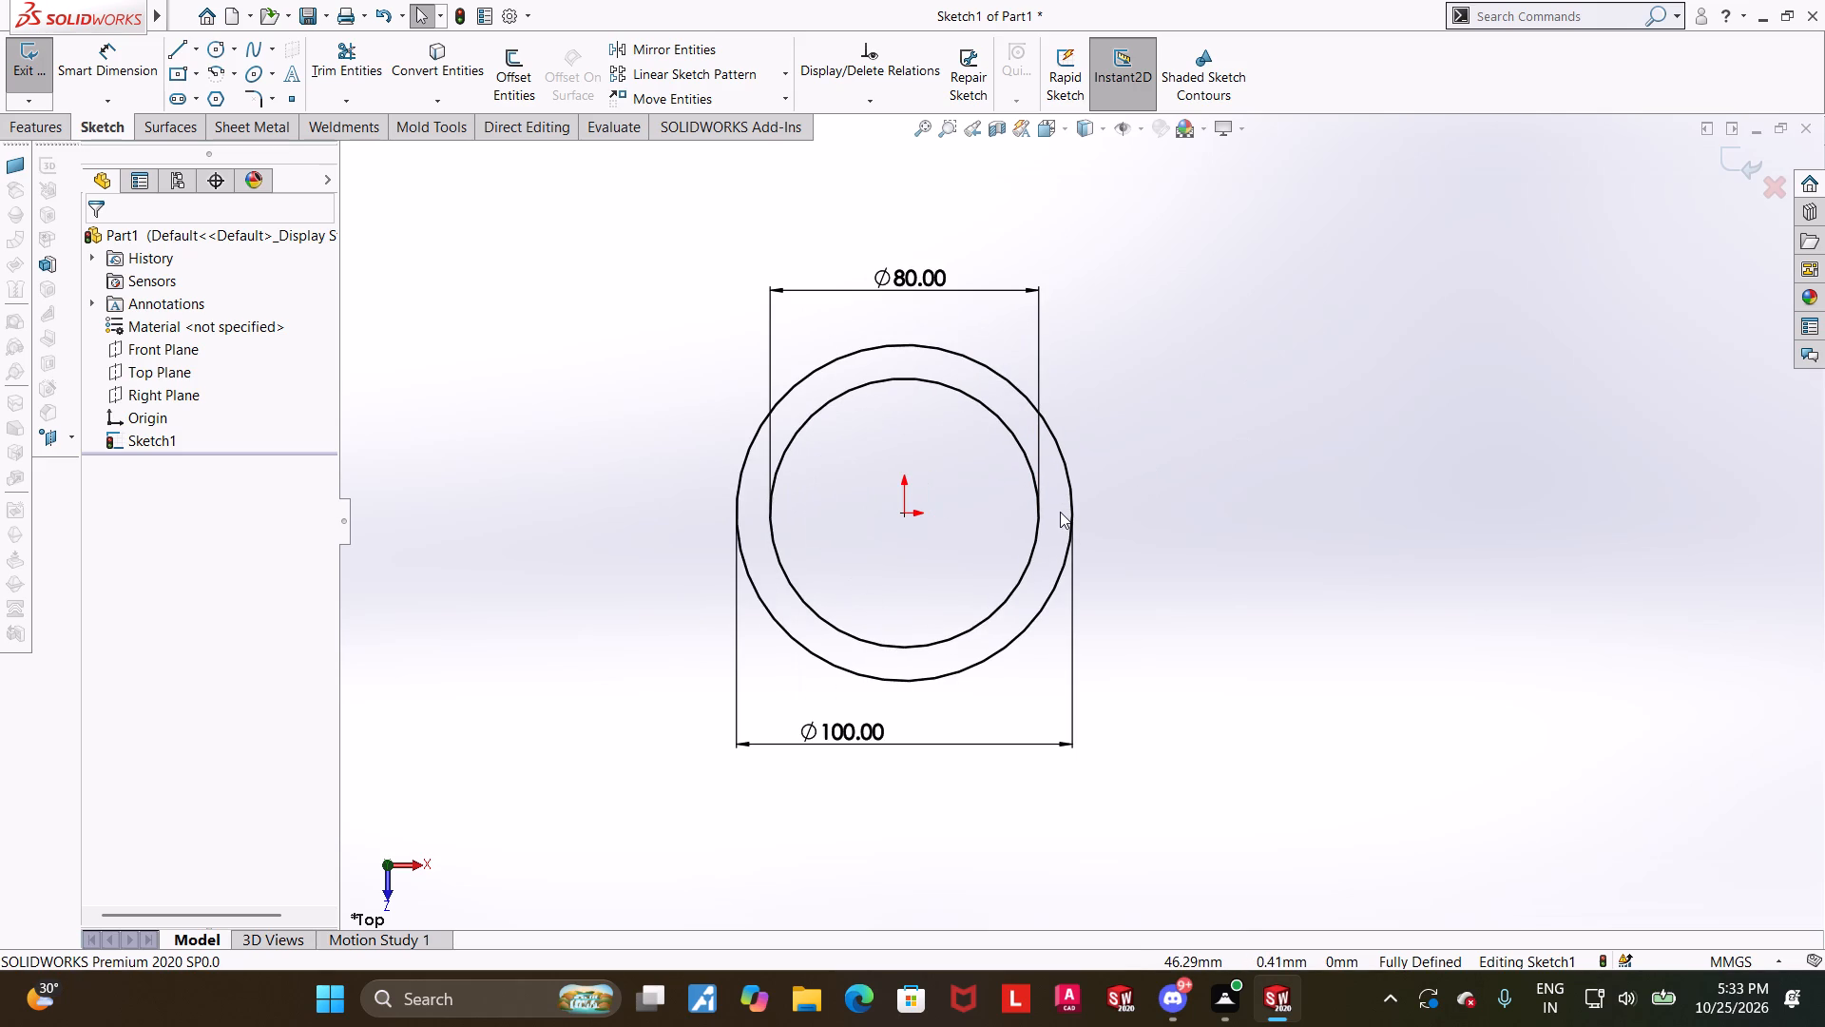
scroll(1057, 510, down, 1)
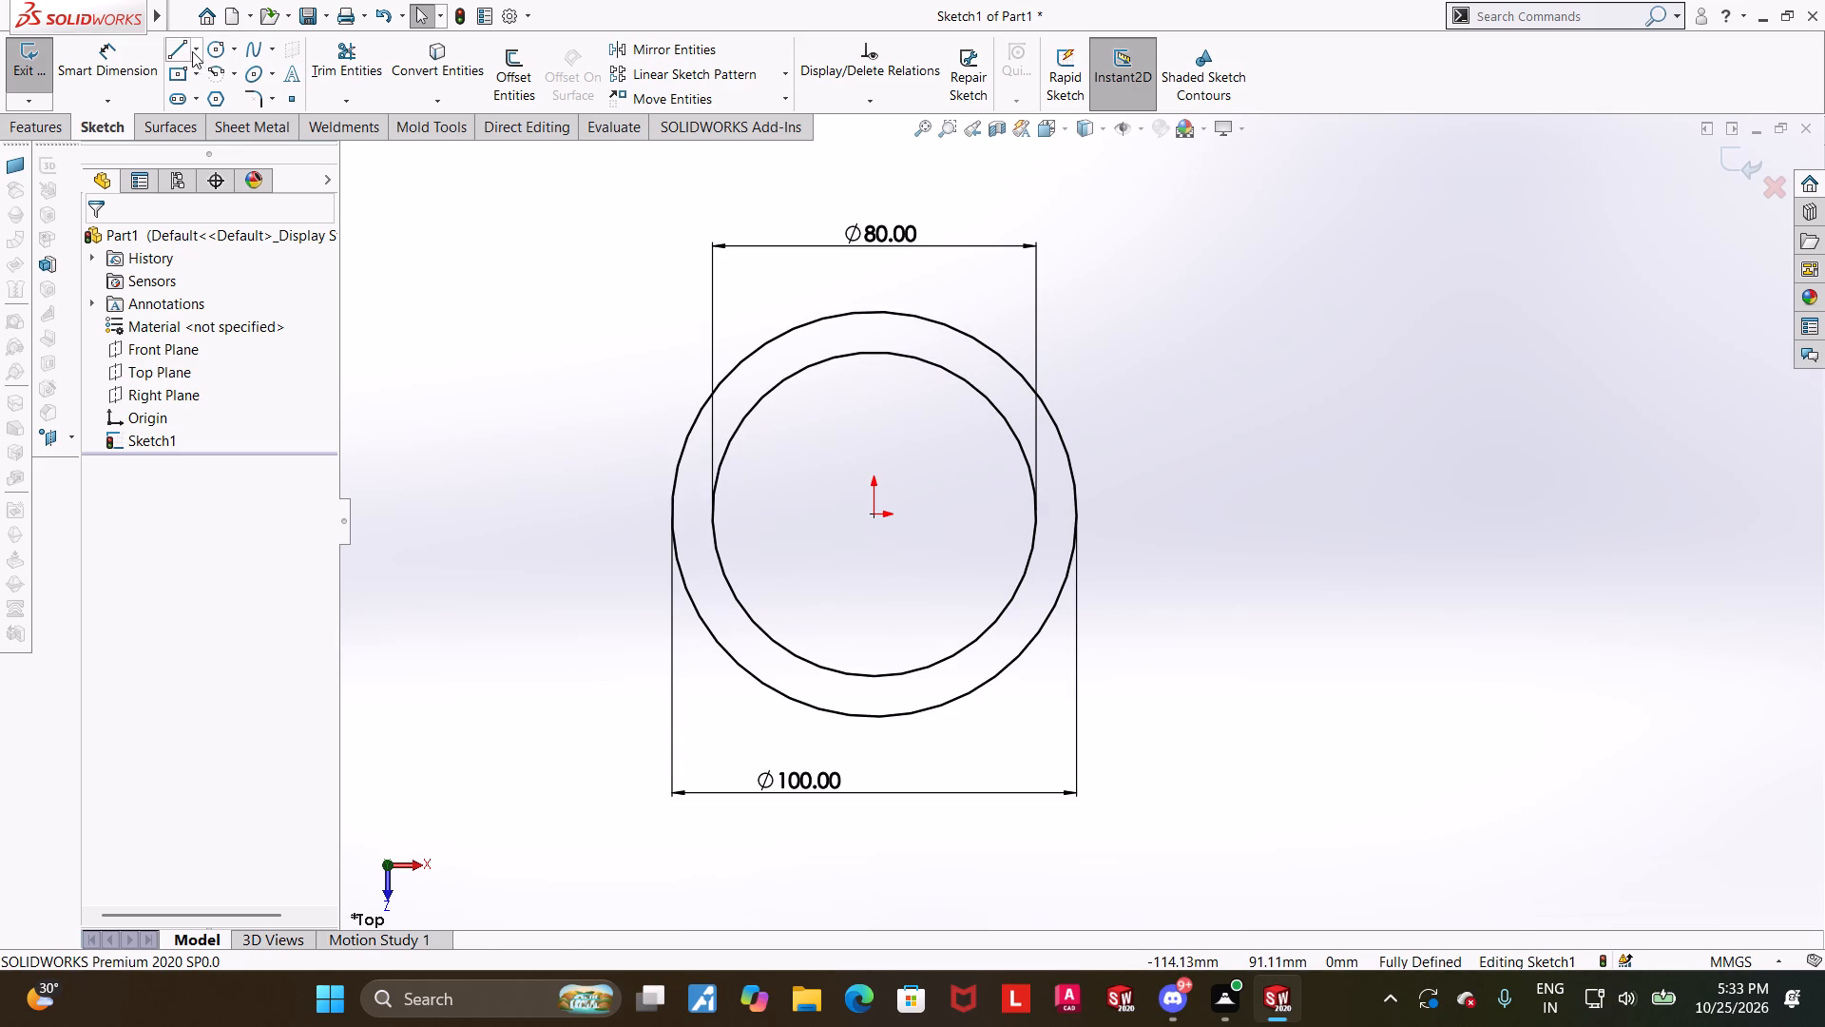
click(189, 49)
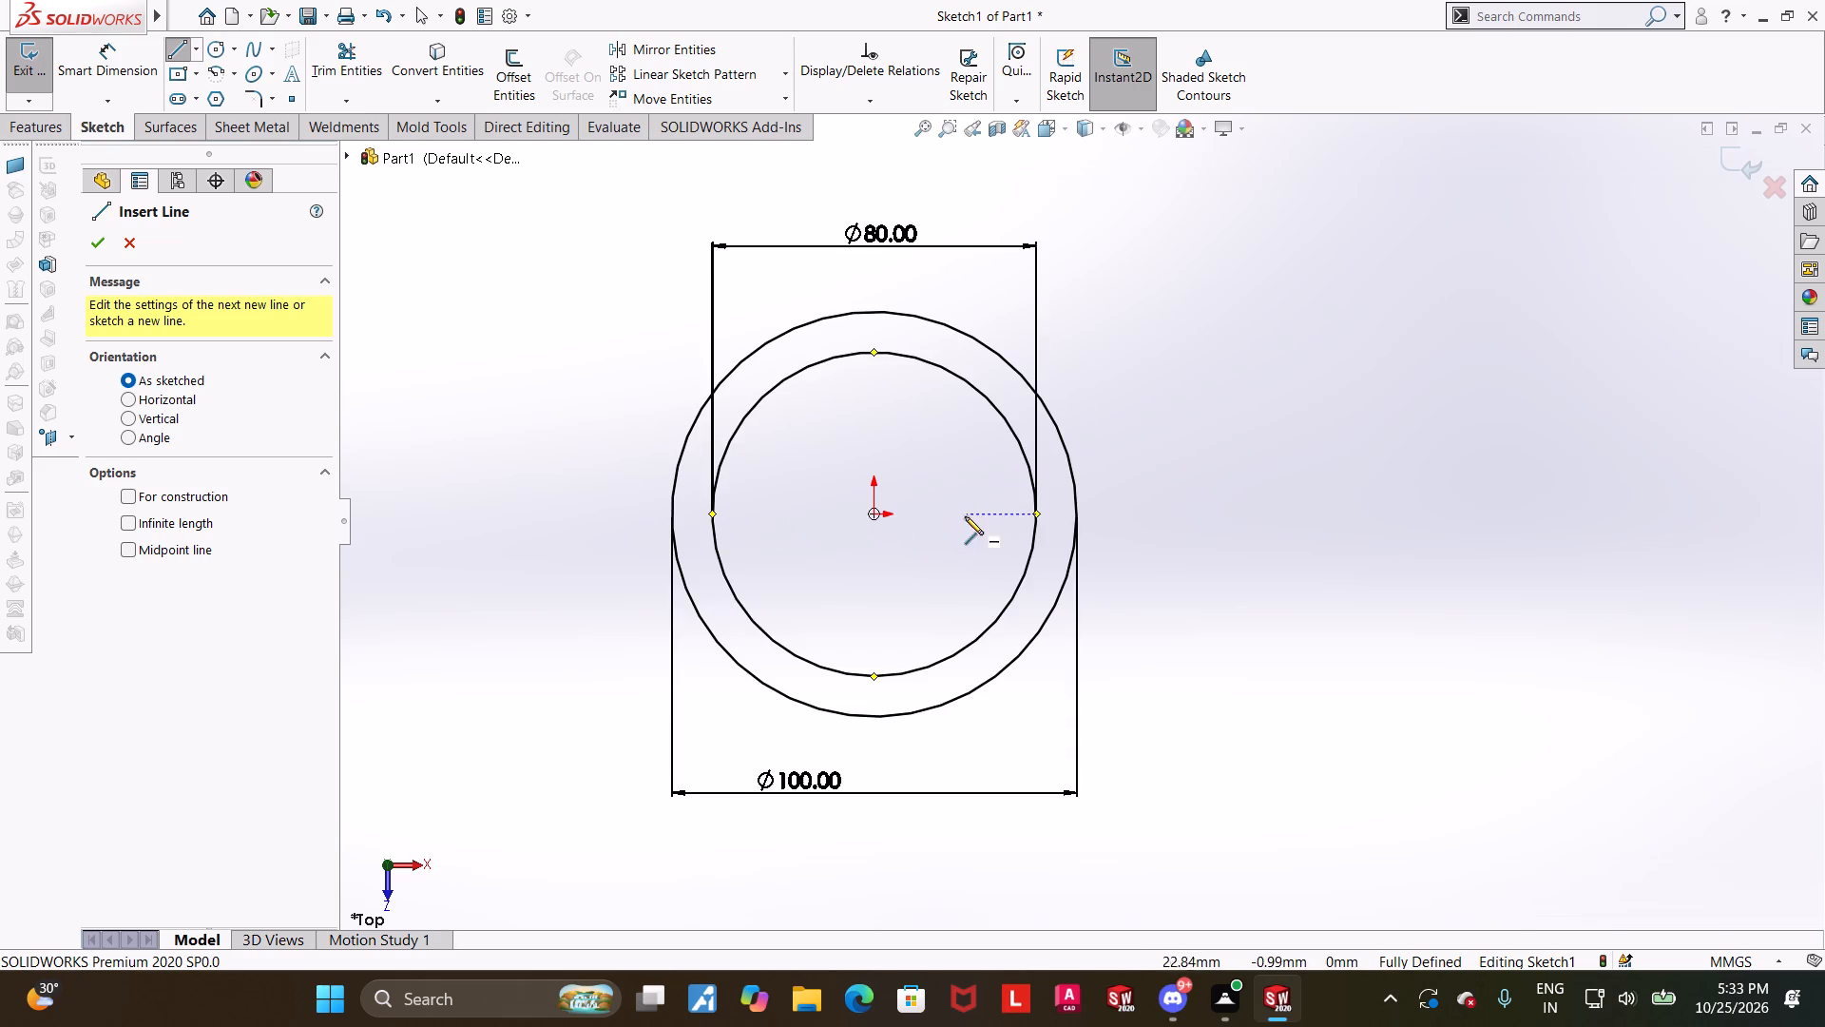
key(Escape)
click(216, 41)
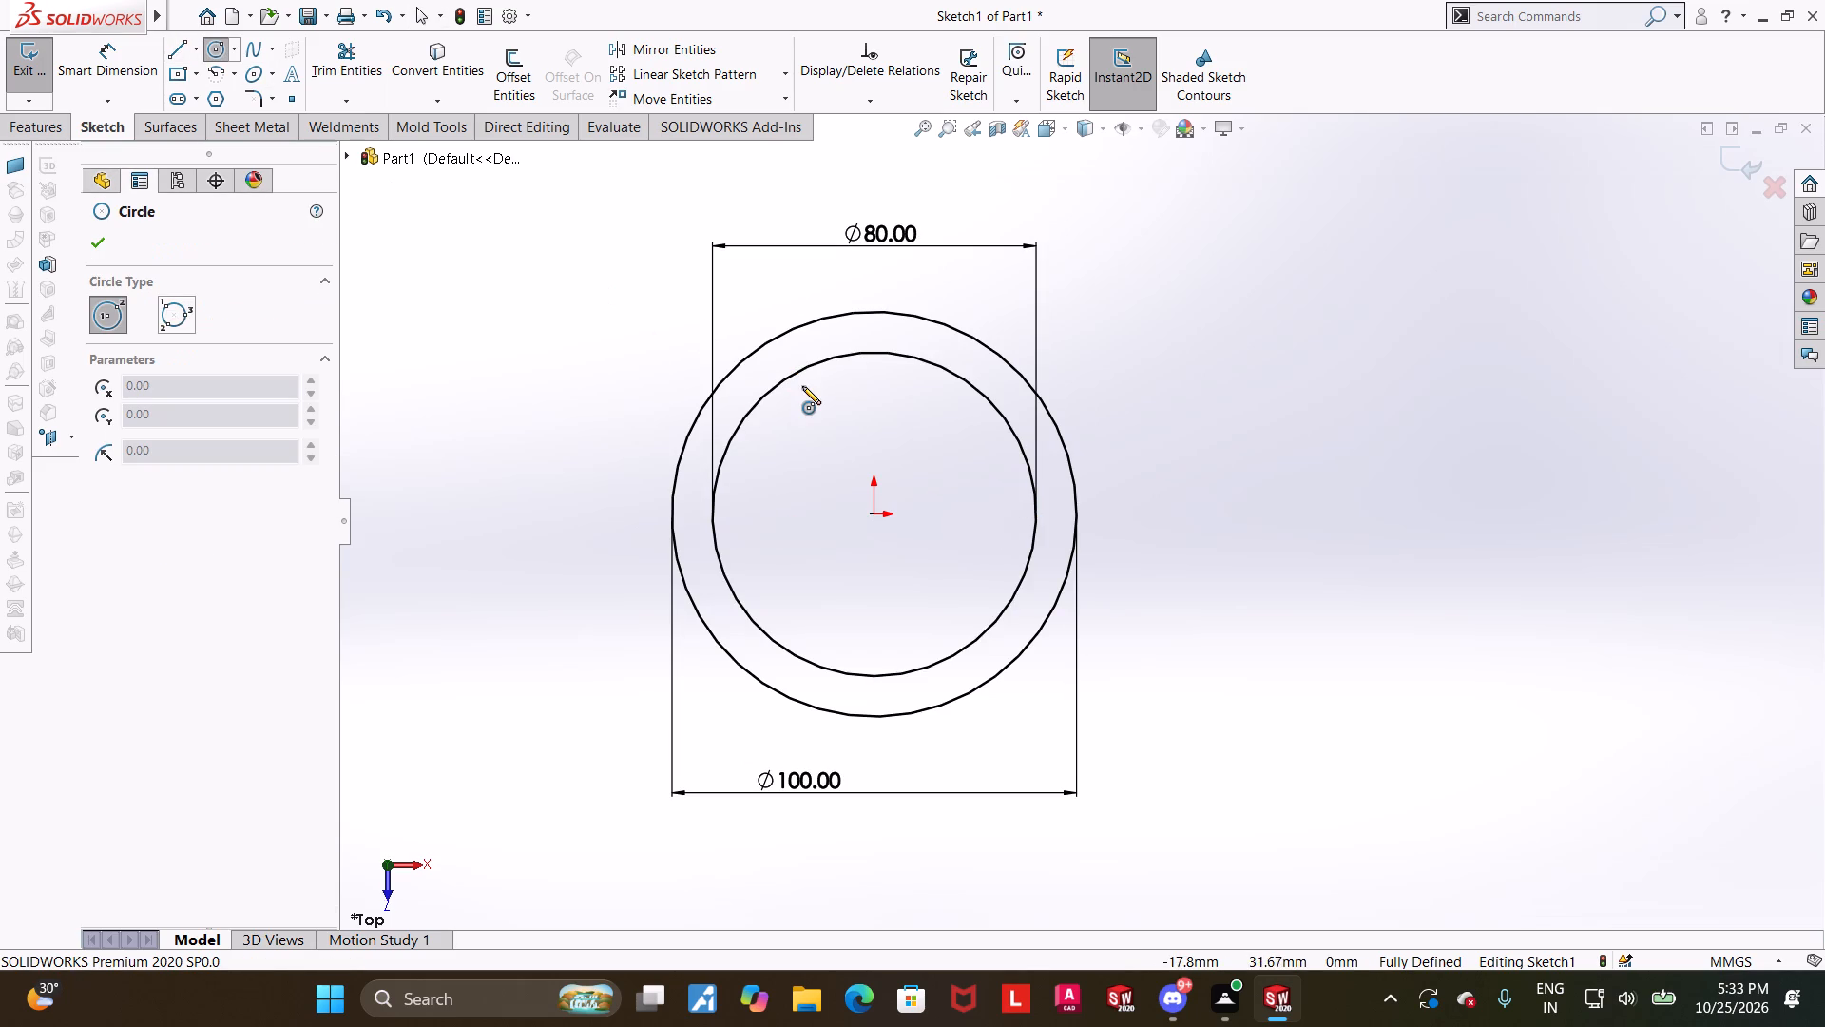
click(970, 513)
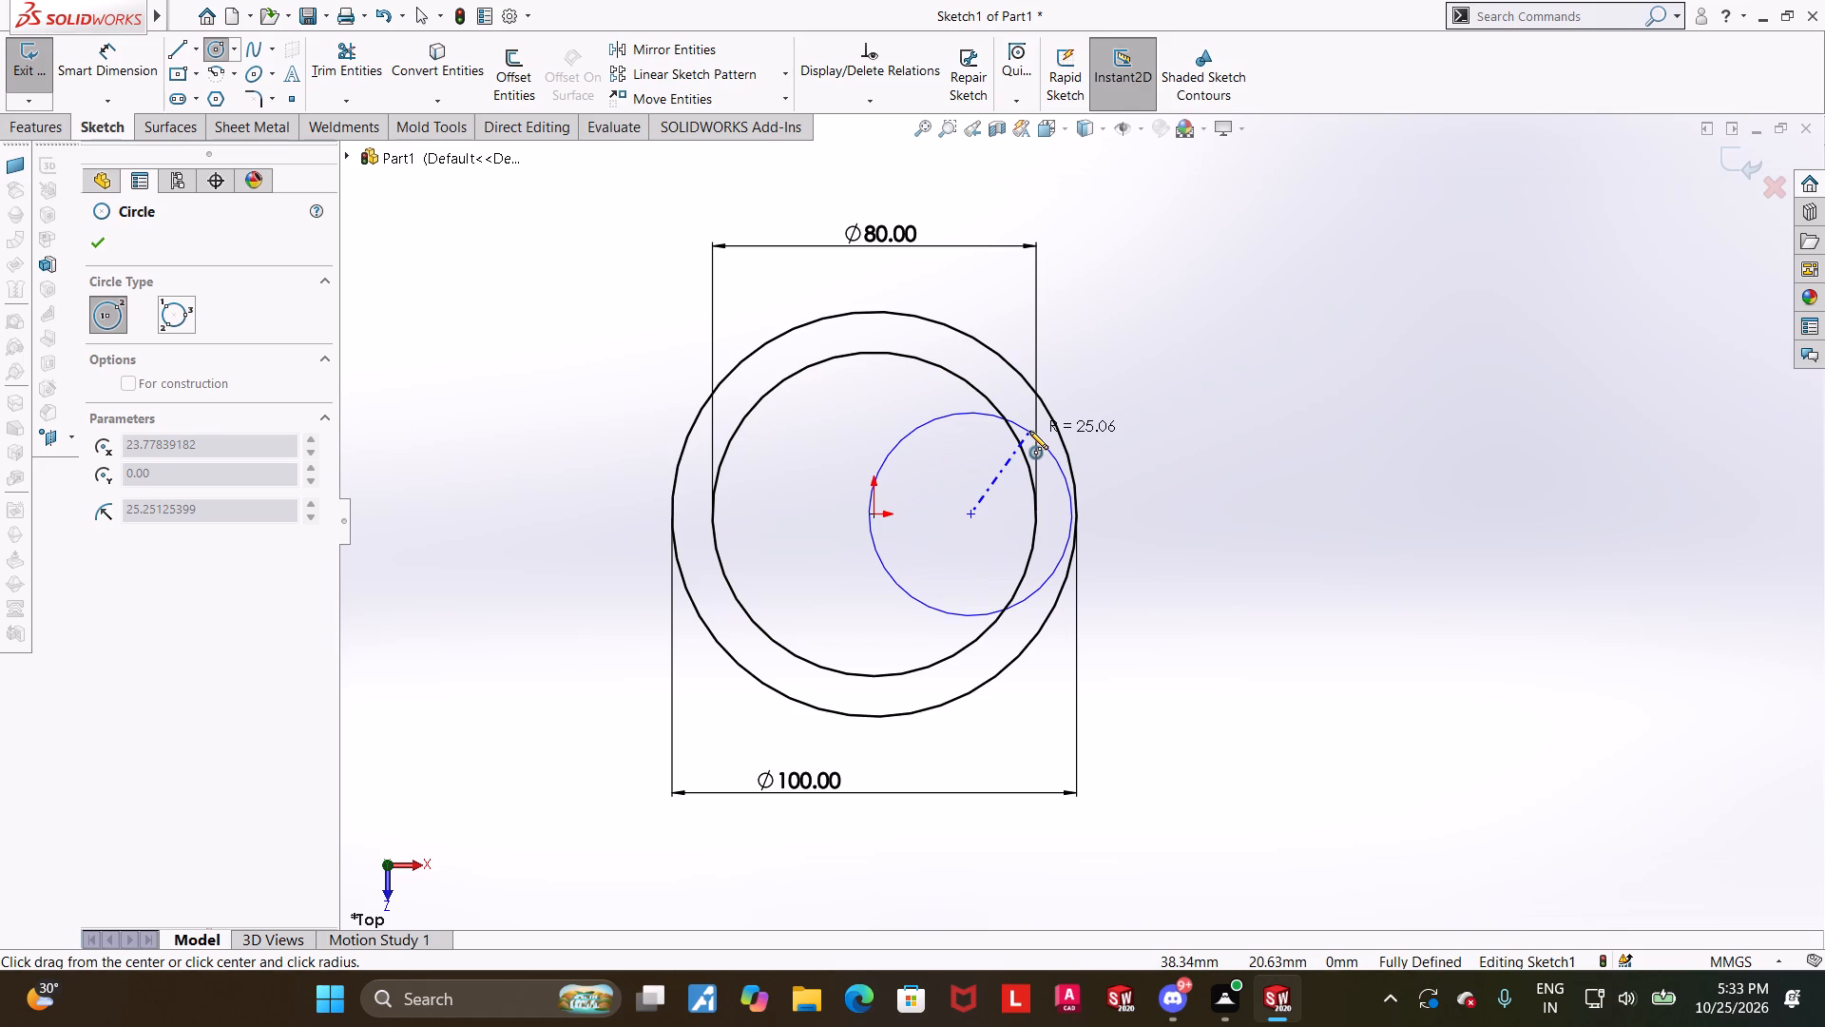
click(1029, 431)
key(Escape)
key(Escape)
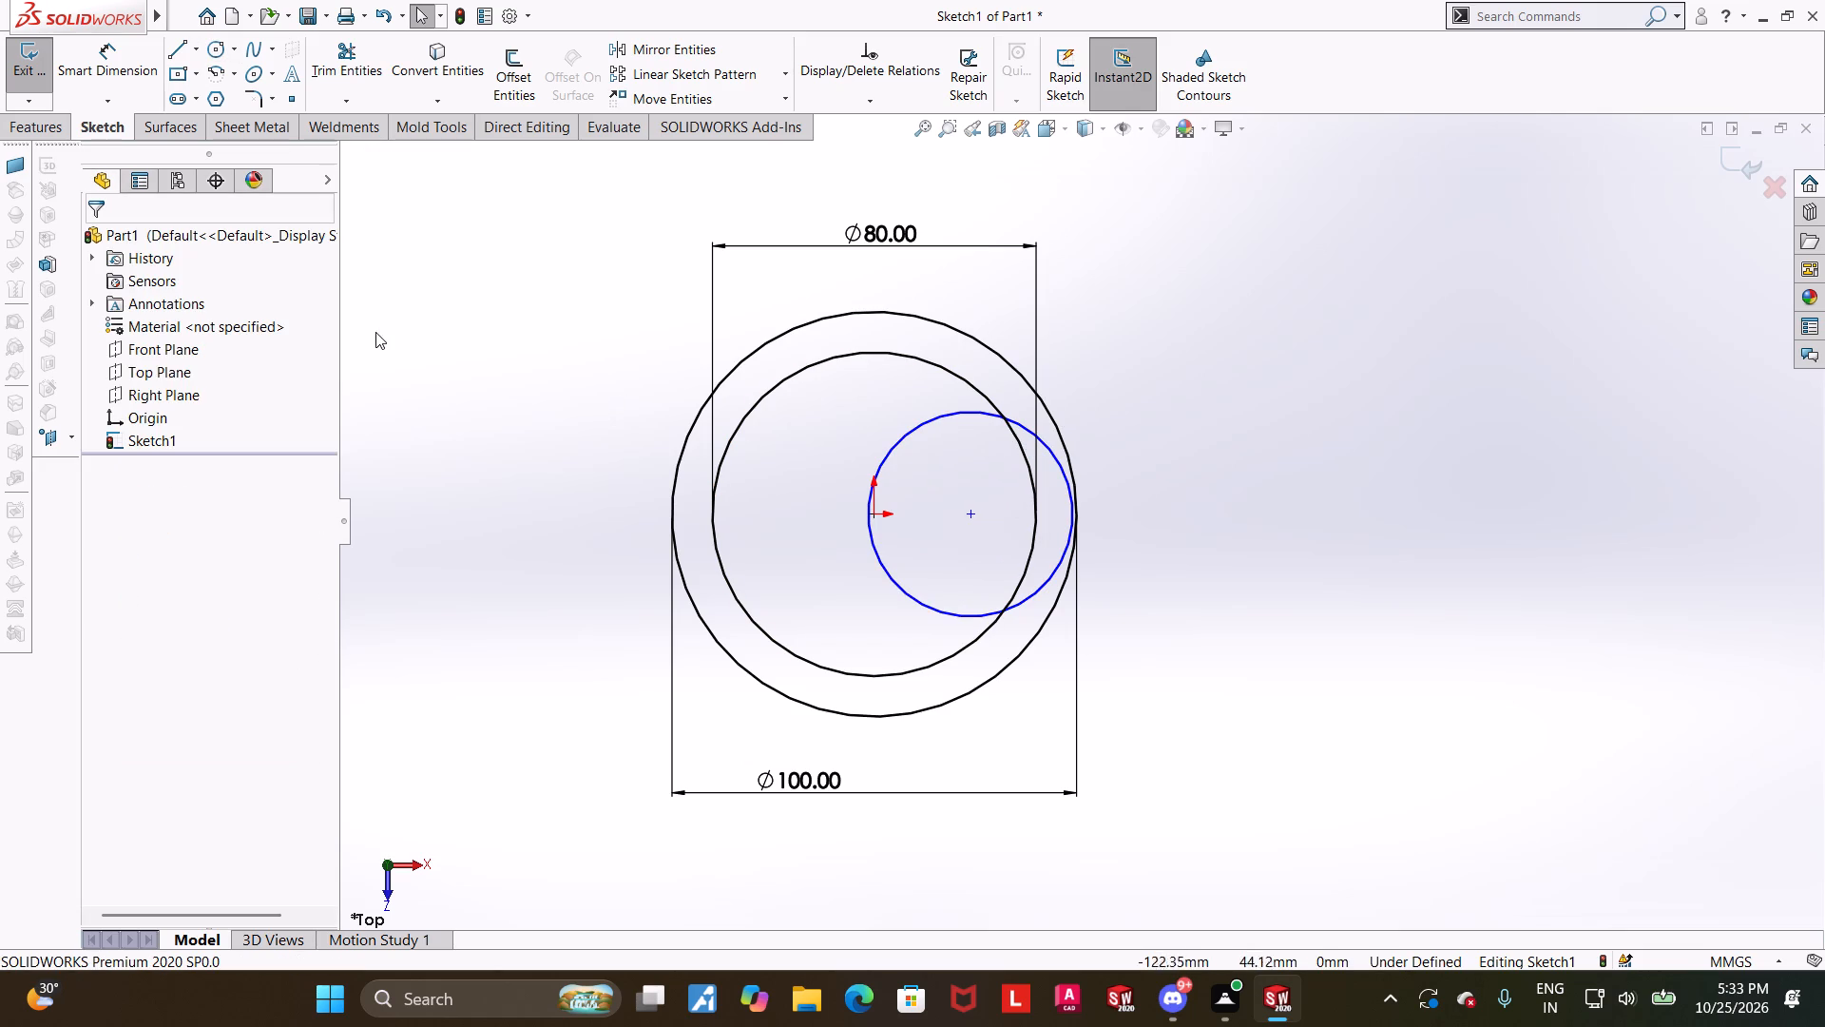
Dimension the horizontal distance between the origin and the offset circle's centre to 20 mm.
click(124, 42)
click(875, 516)
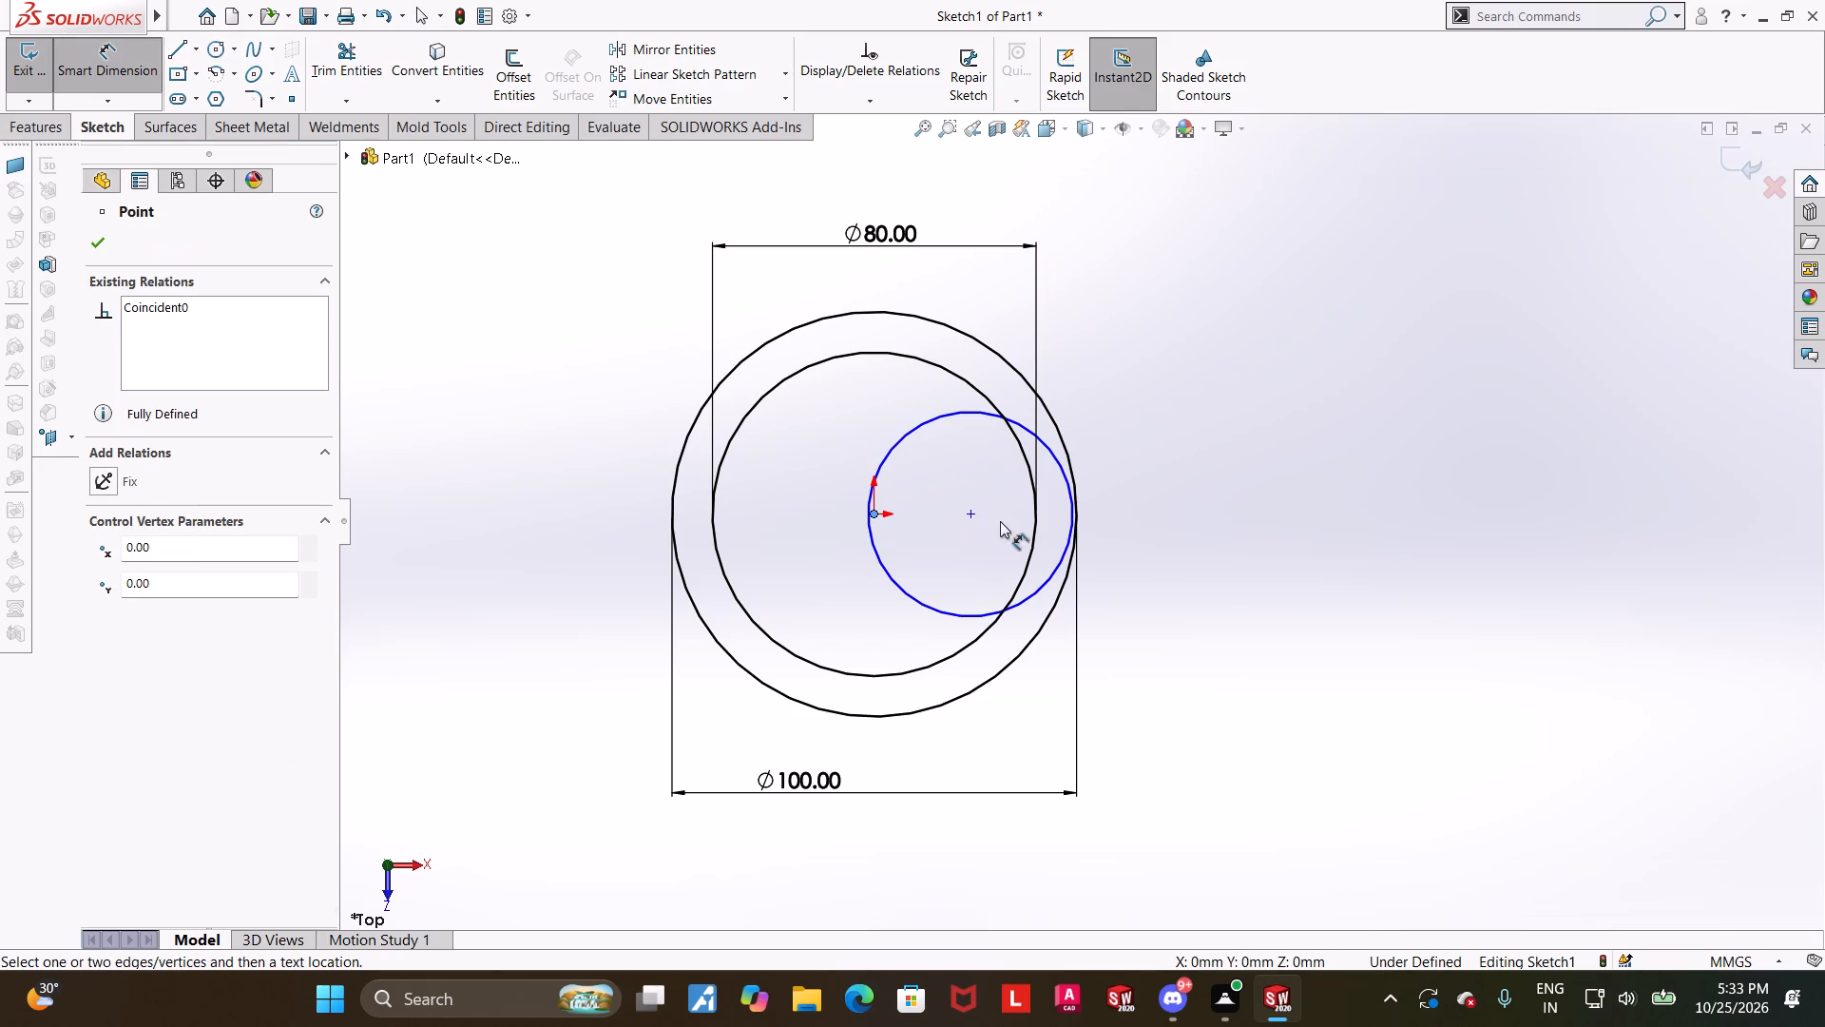
click(975, 513)
click(963, 750)
text(20)
key(Return)
key(Escape)
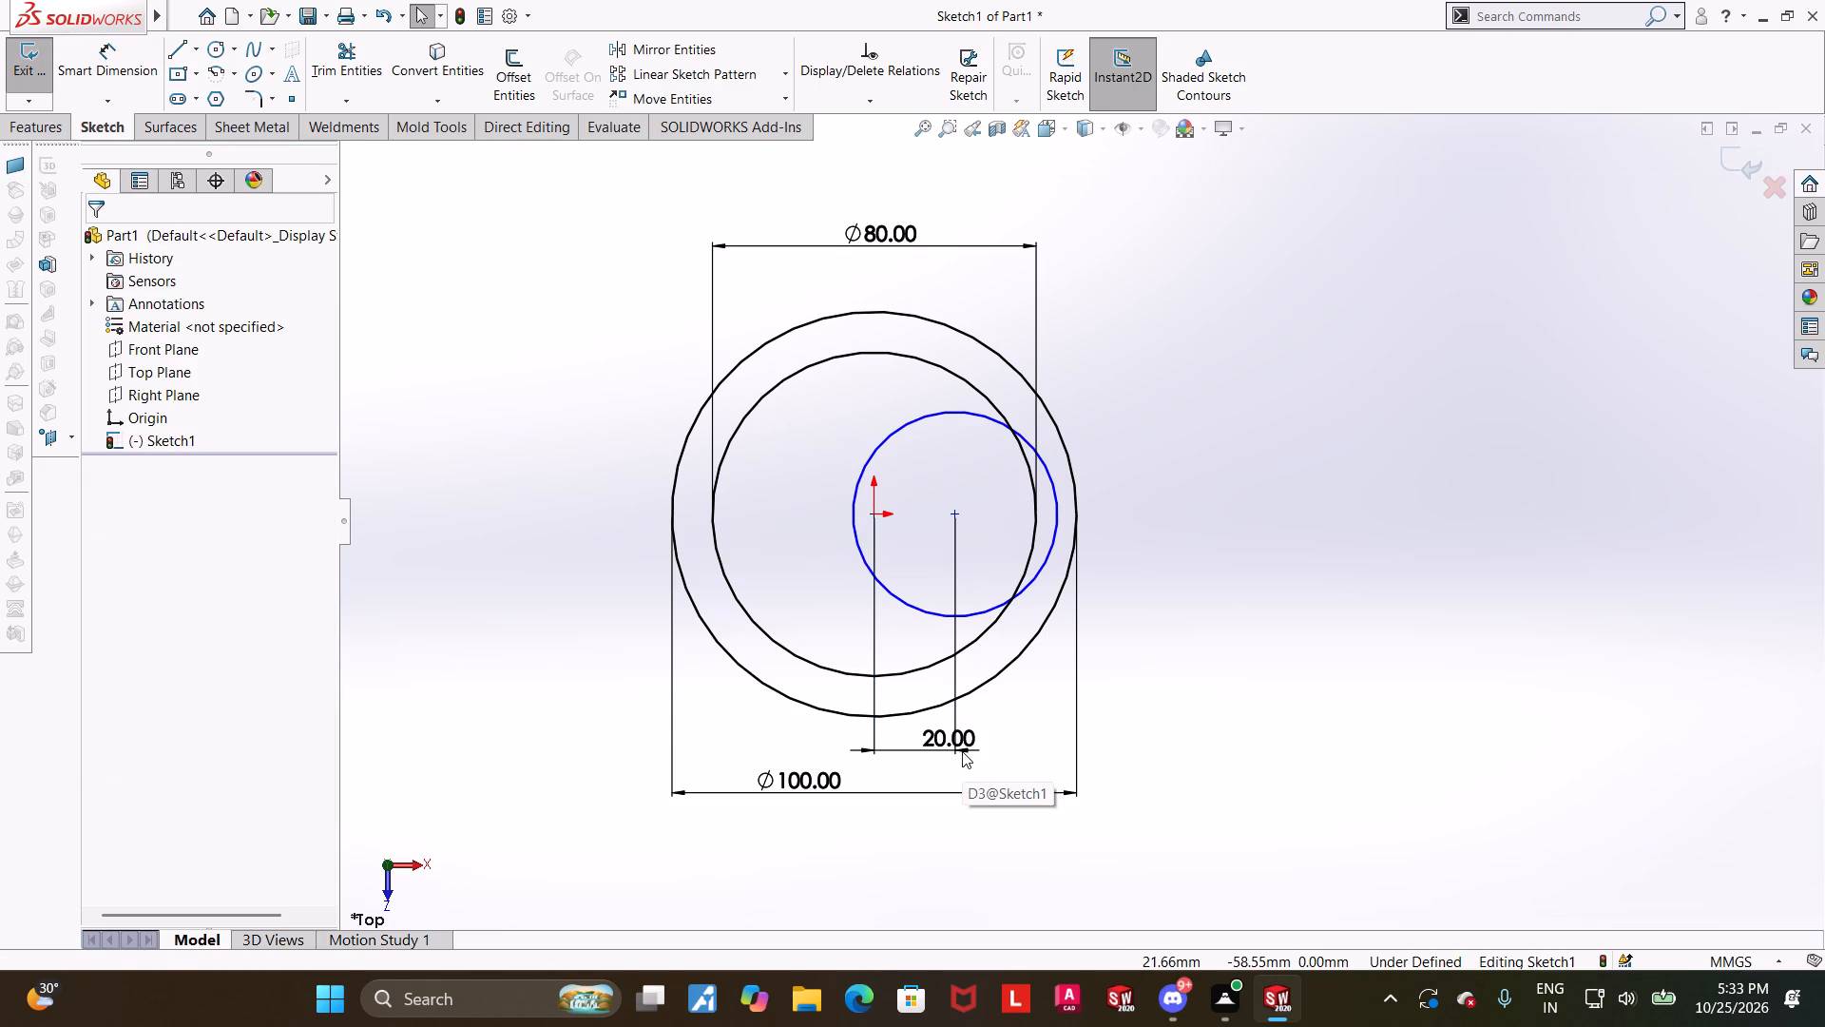
Dimension the offset circle's diameter to 44 mm.
click(137, 66)
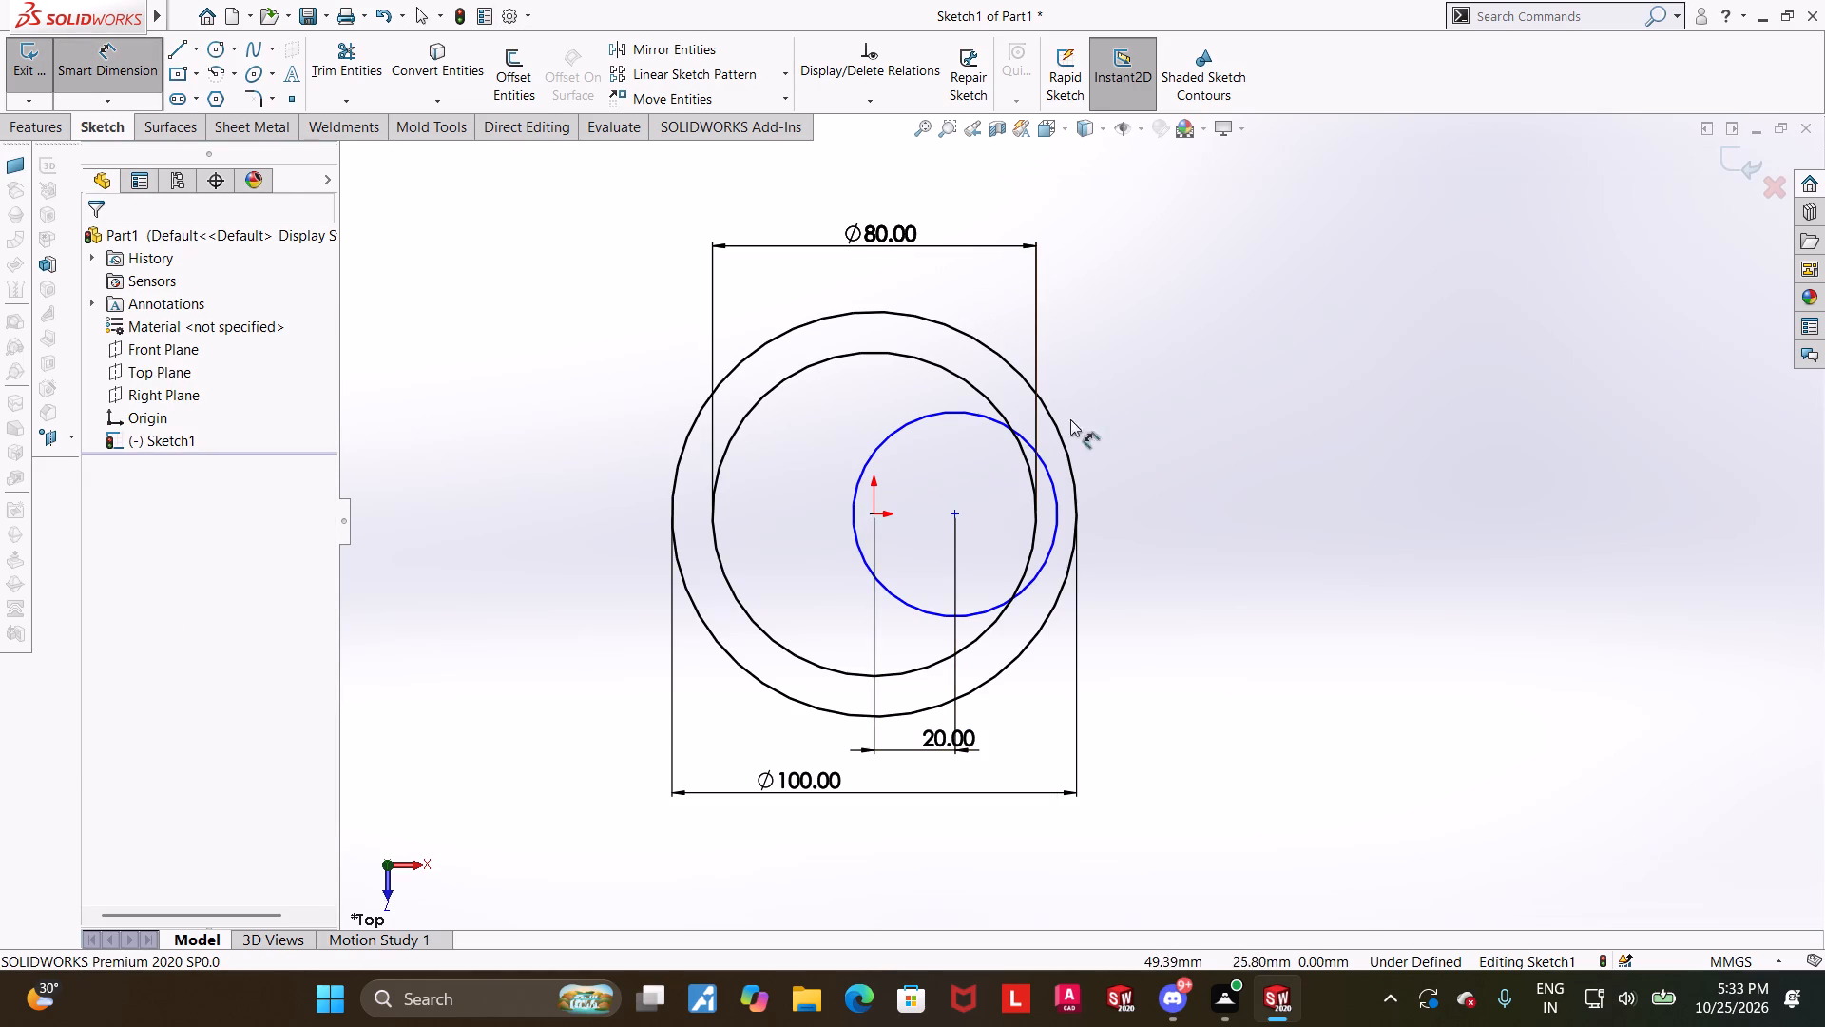
click(1051, 467)
click(1258, 358)
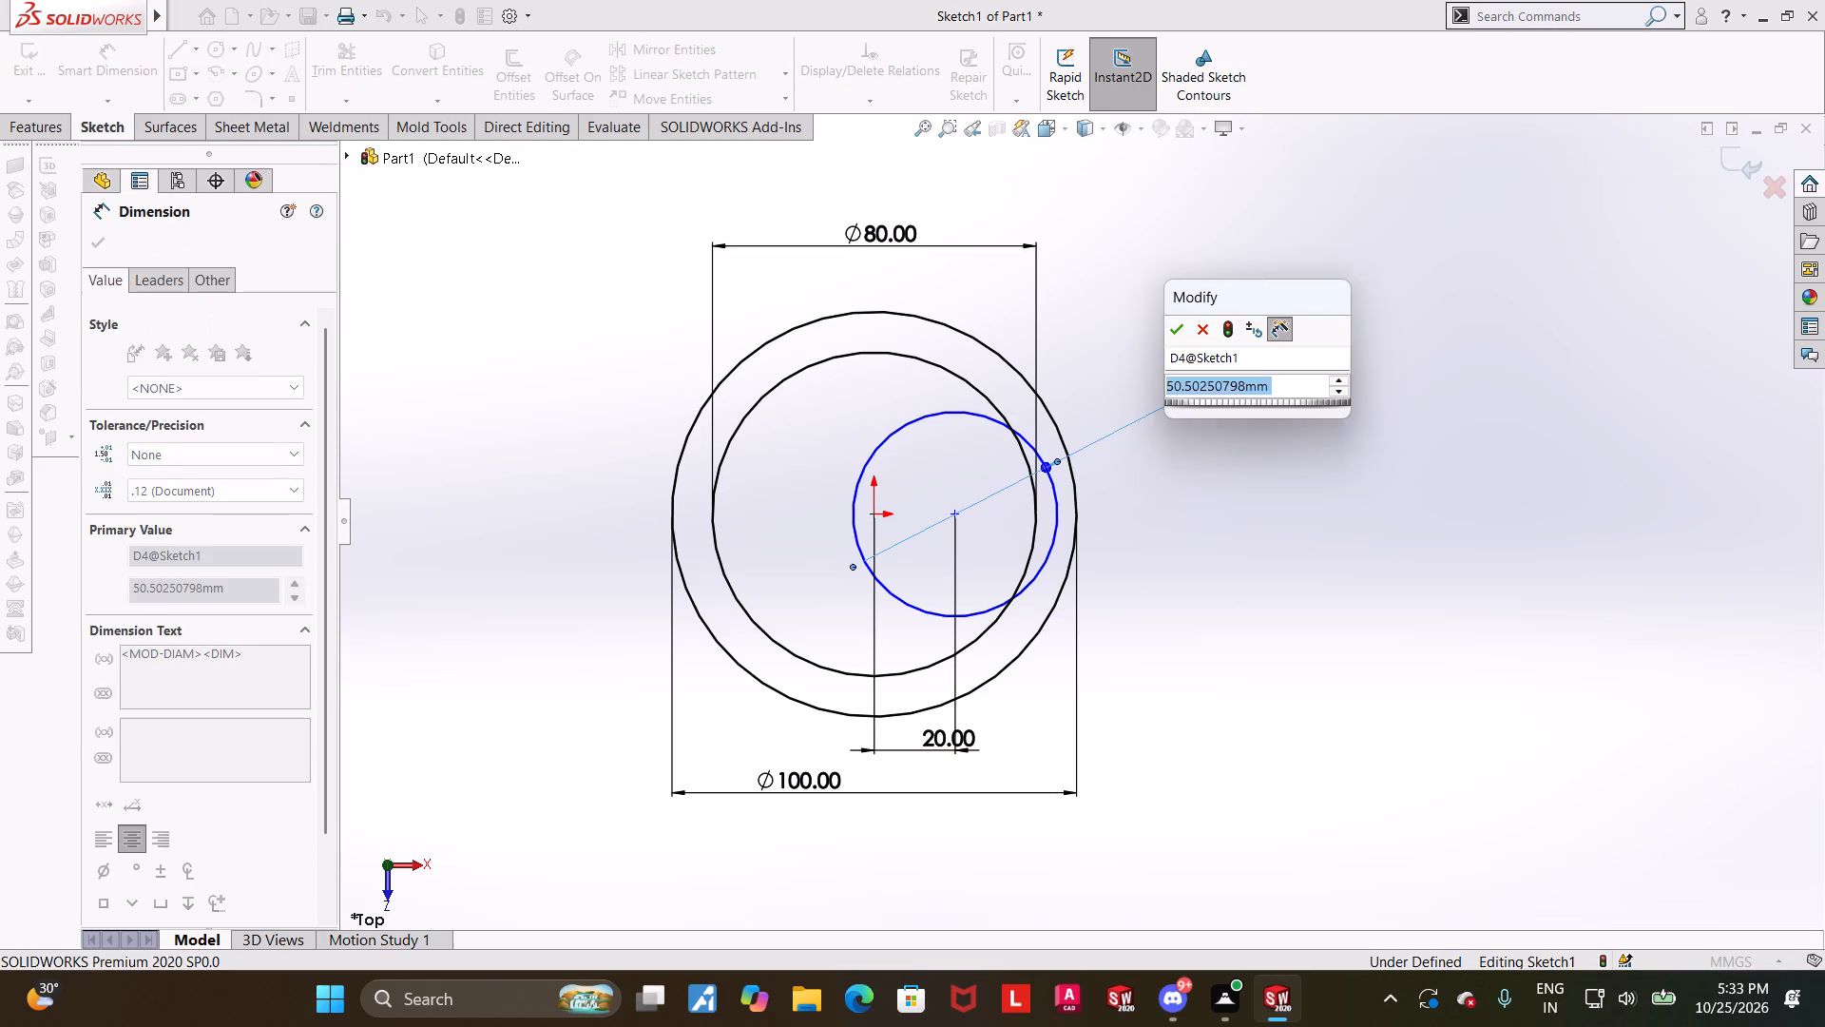
text(44)
key(Return)
key(Escape)
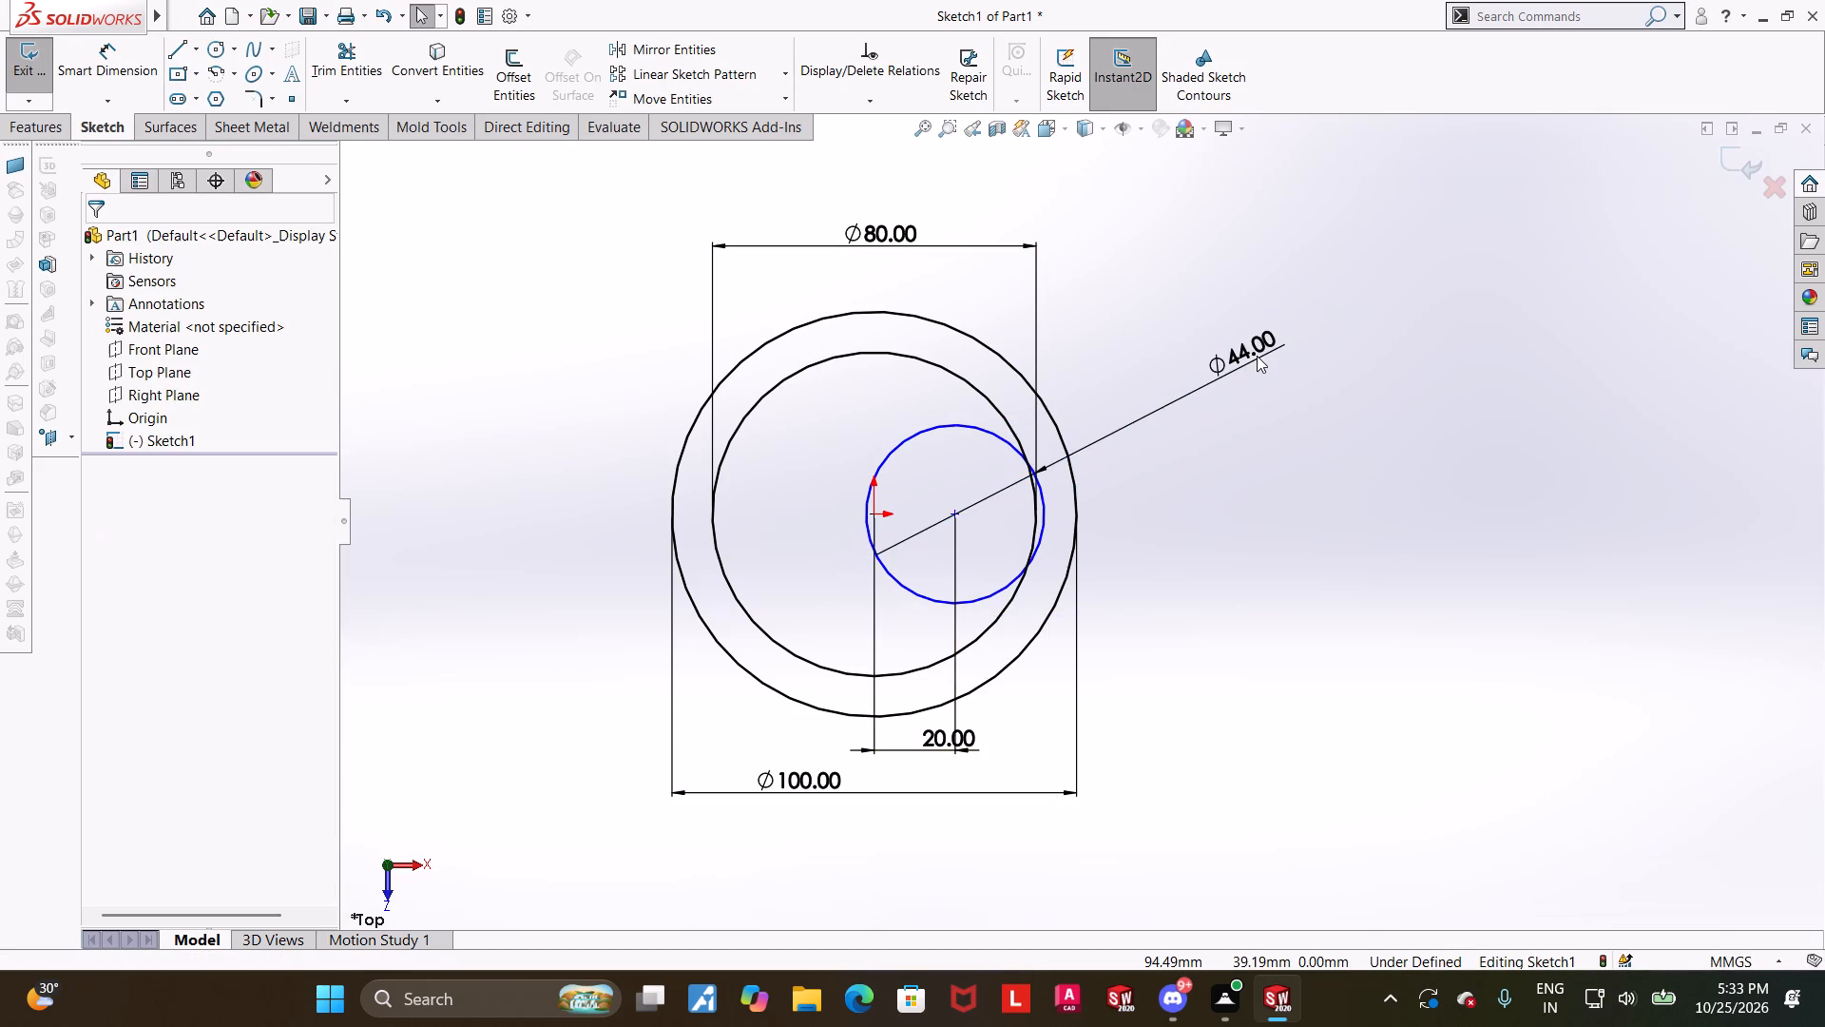
Trim away the portion of the 80 mm circle that lies inside the 44 mm circle.
scroll(1081, 613, down, 3)
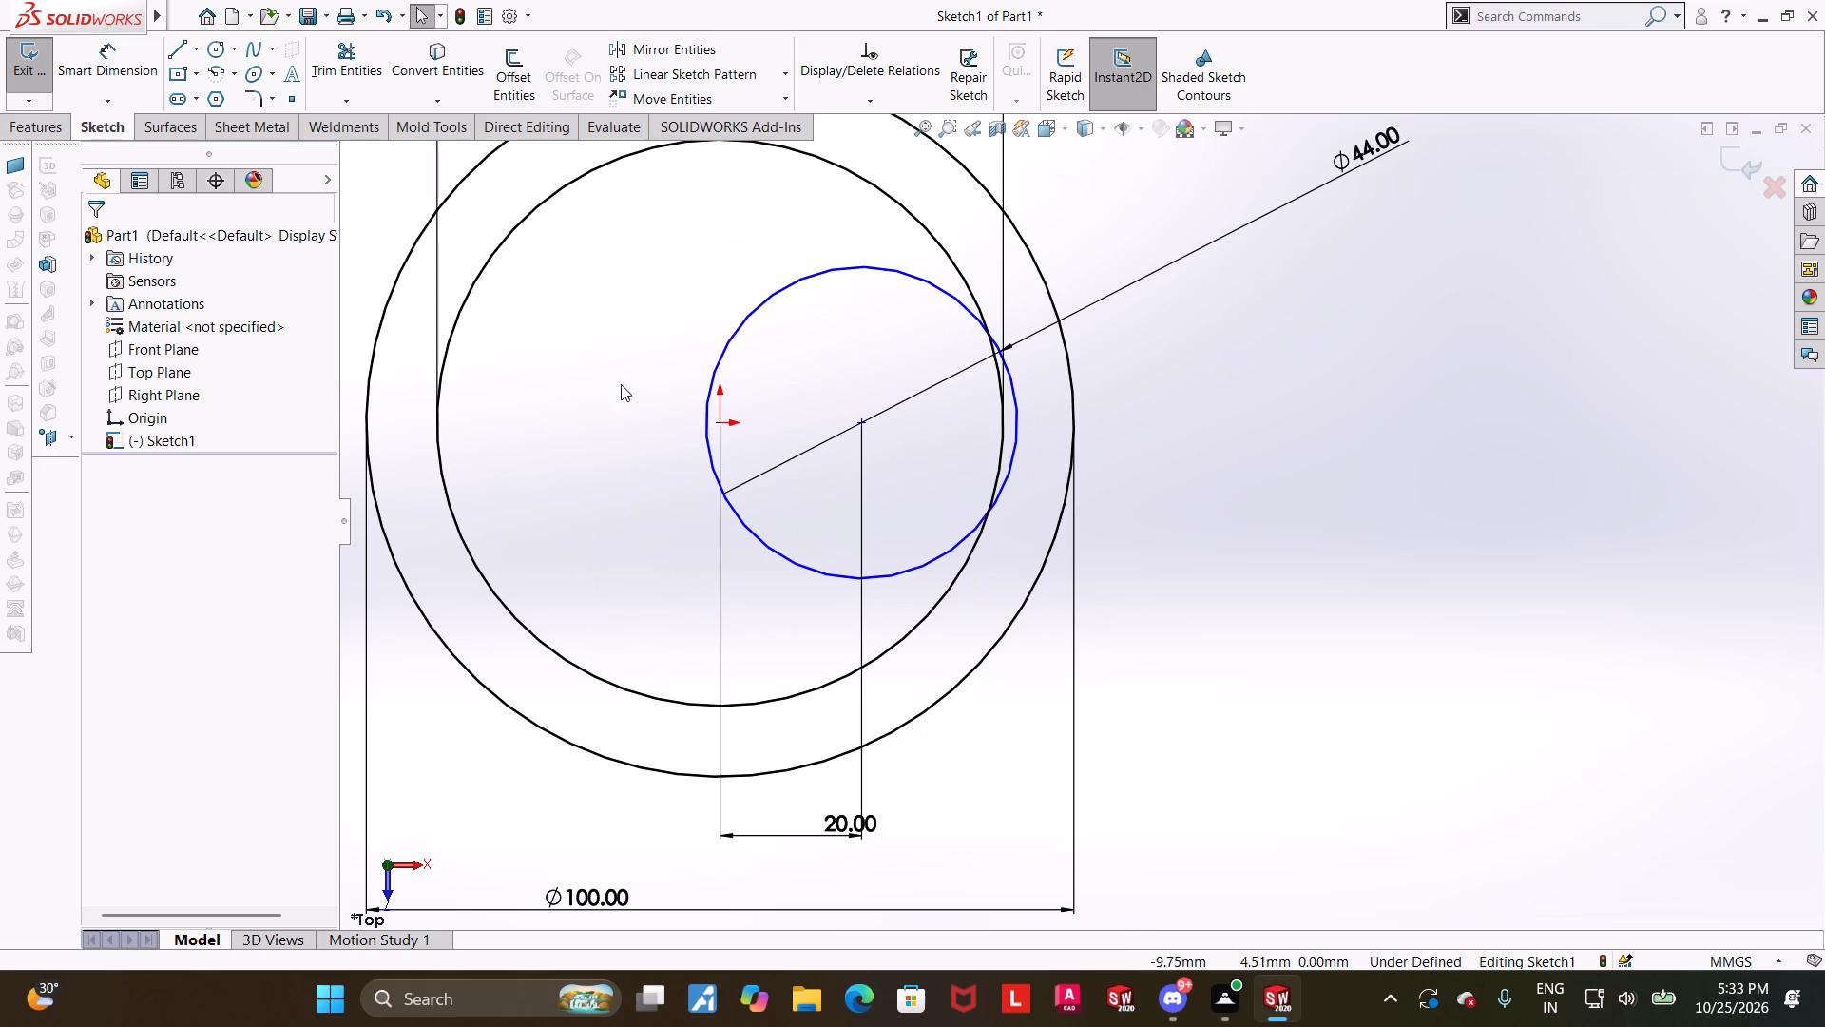
click(311, 65)
scroll(968, 358, down, 3)
drag(1061, 456, 1025, 465)
scroll(1076, 458, up, 5)
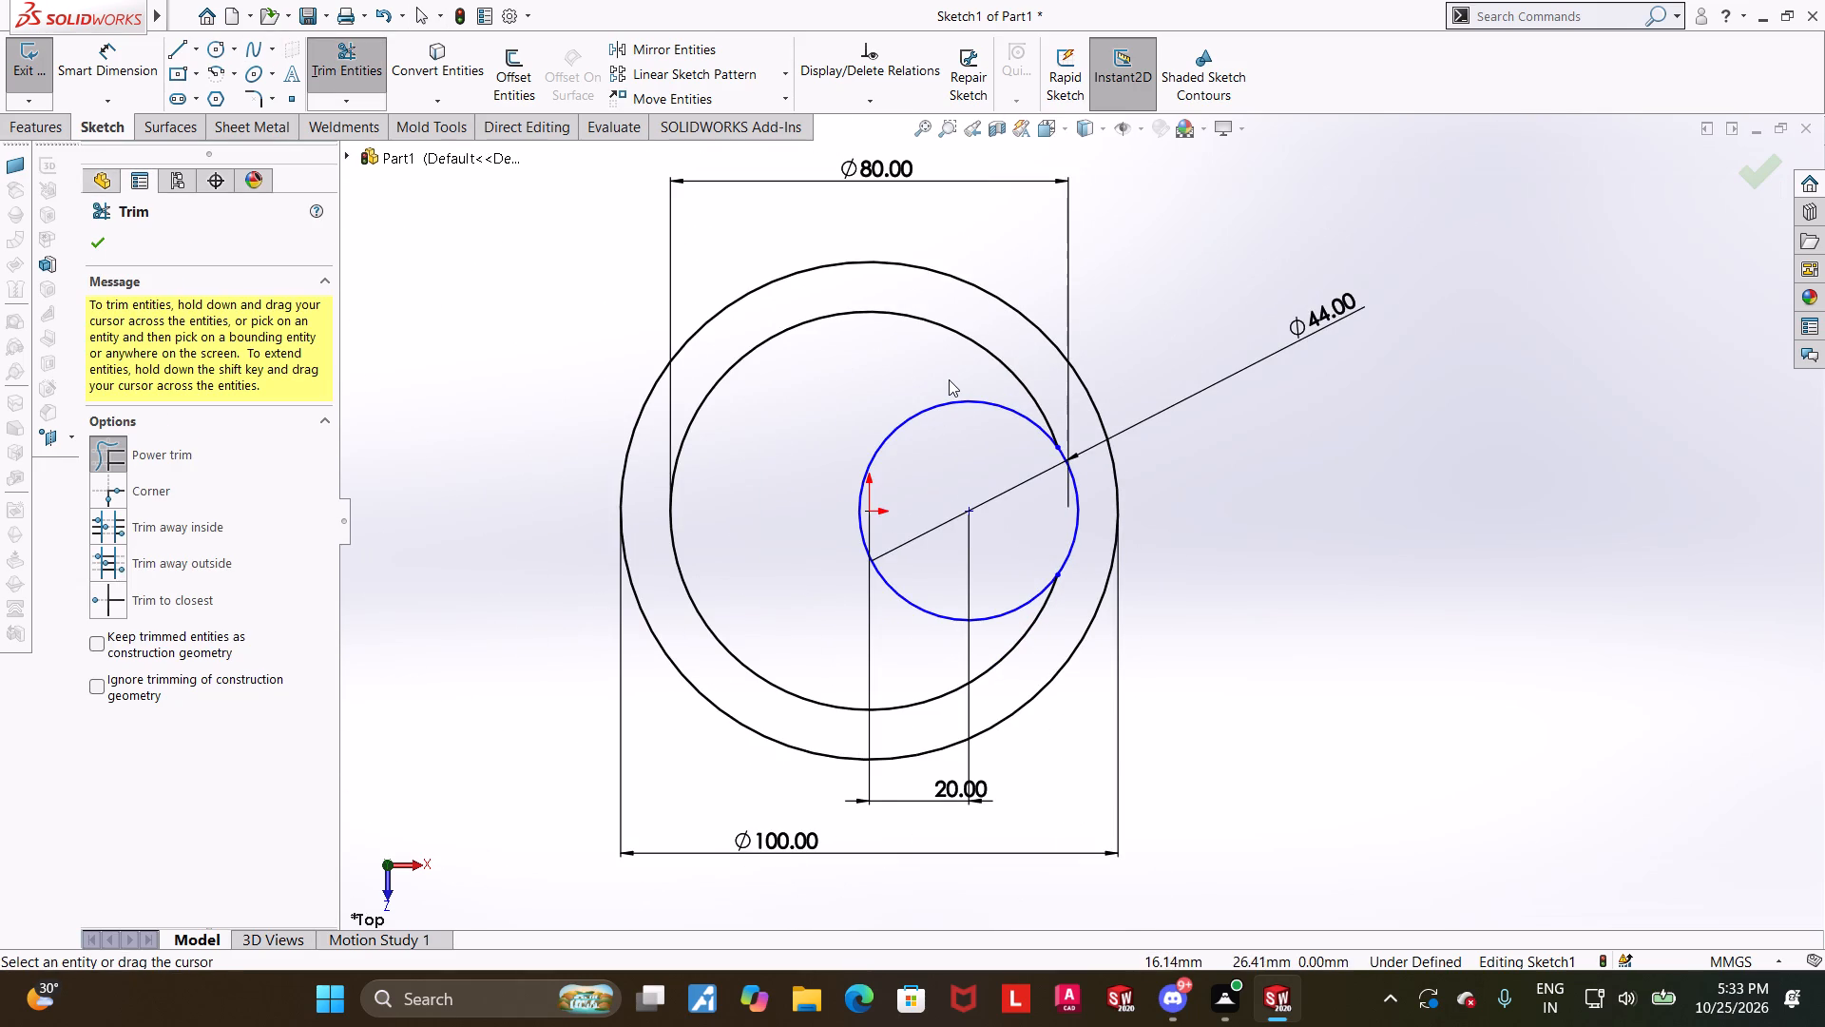
scroll(949, 379, down, 1)
scroll(886, 511, up, 2)
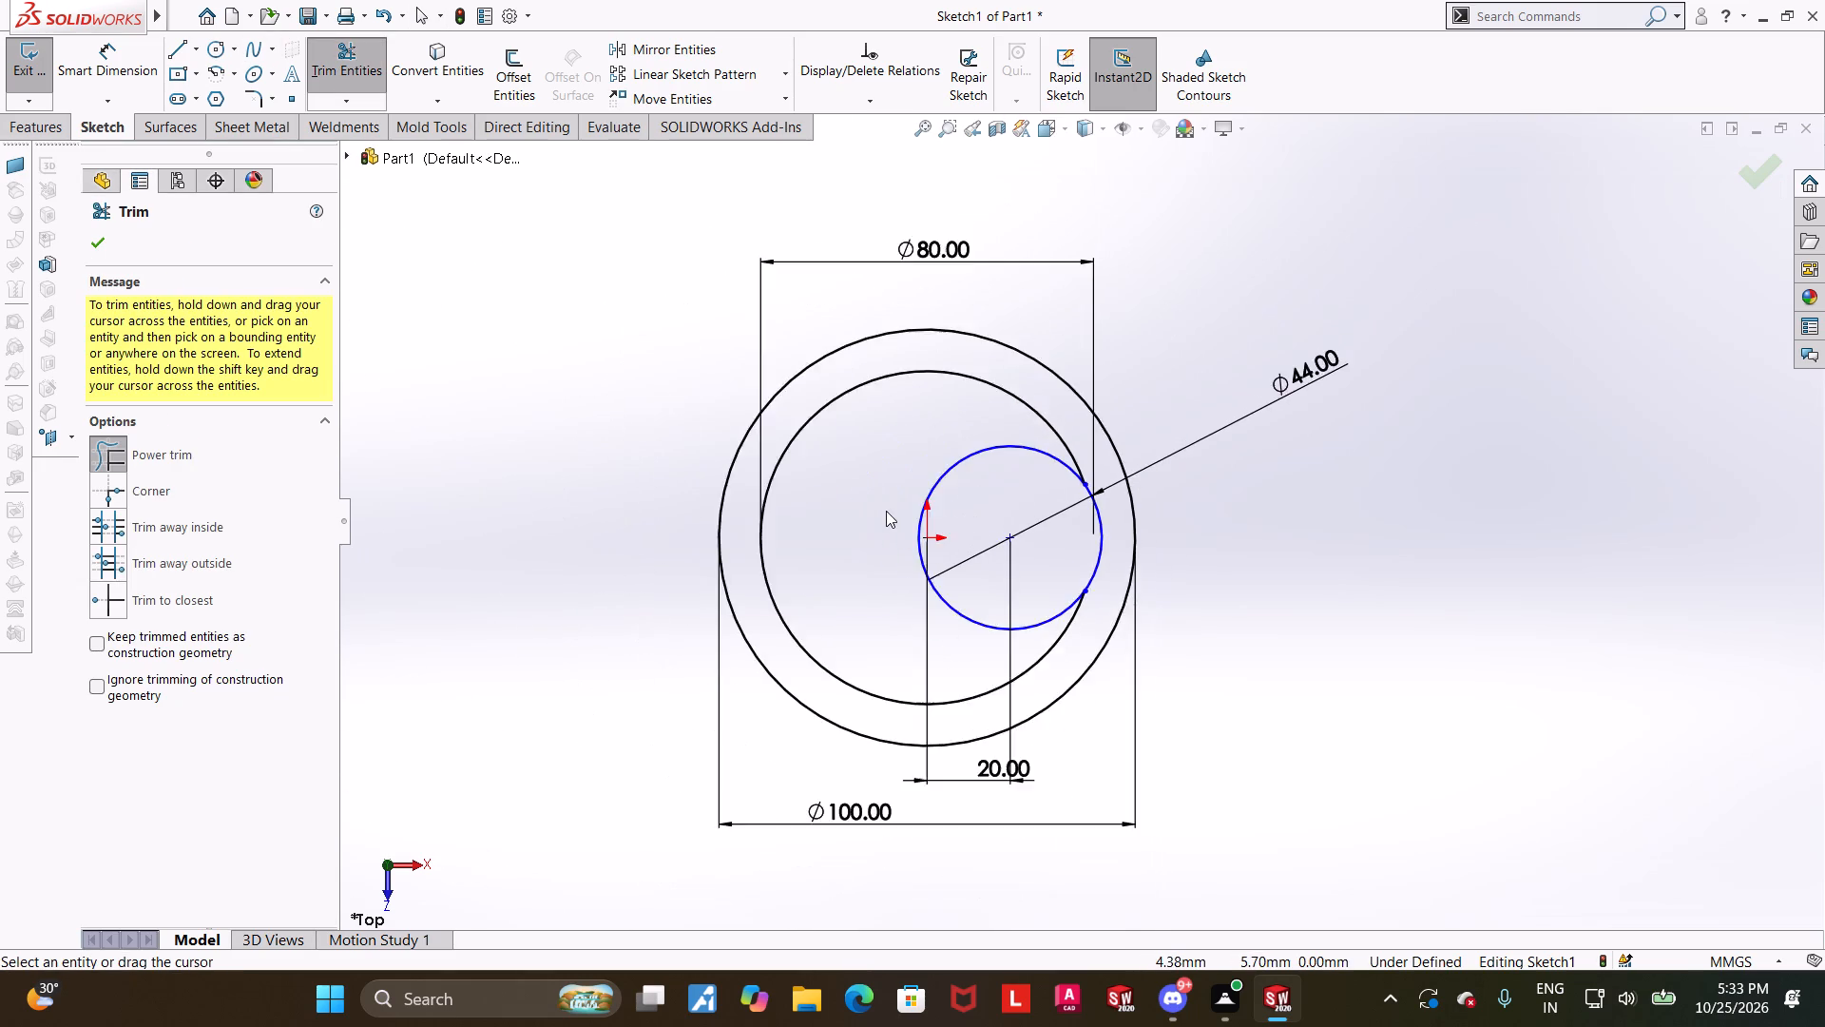
scroll(886, 511, down, 3)
key(Escape)
scroll(1320, 564, up, 3)
key(Escape)
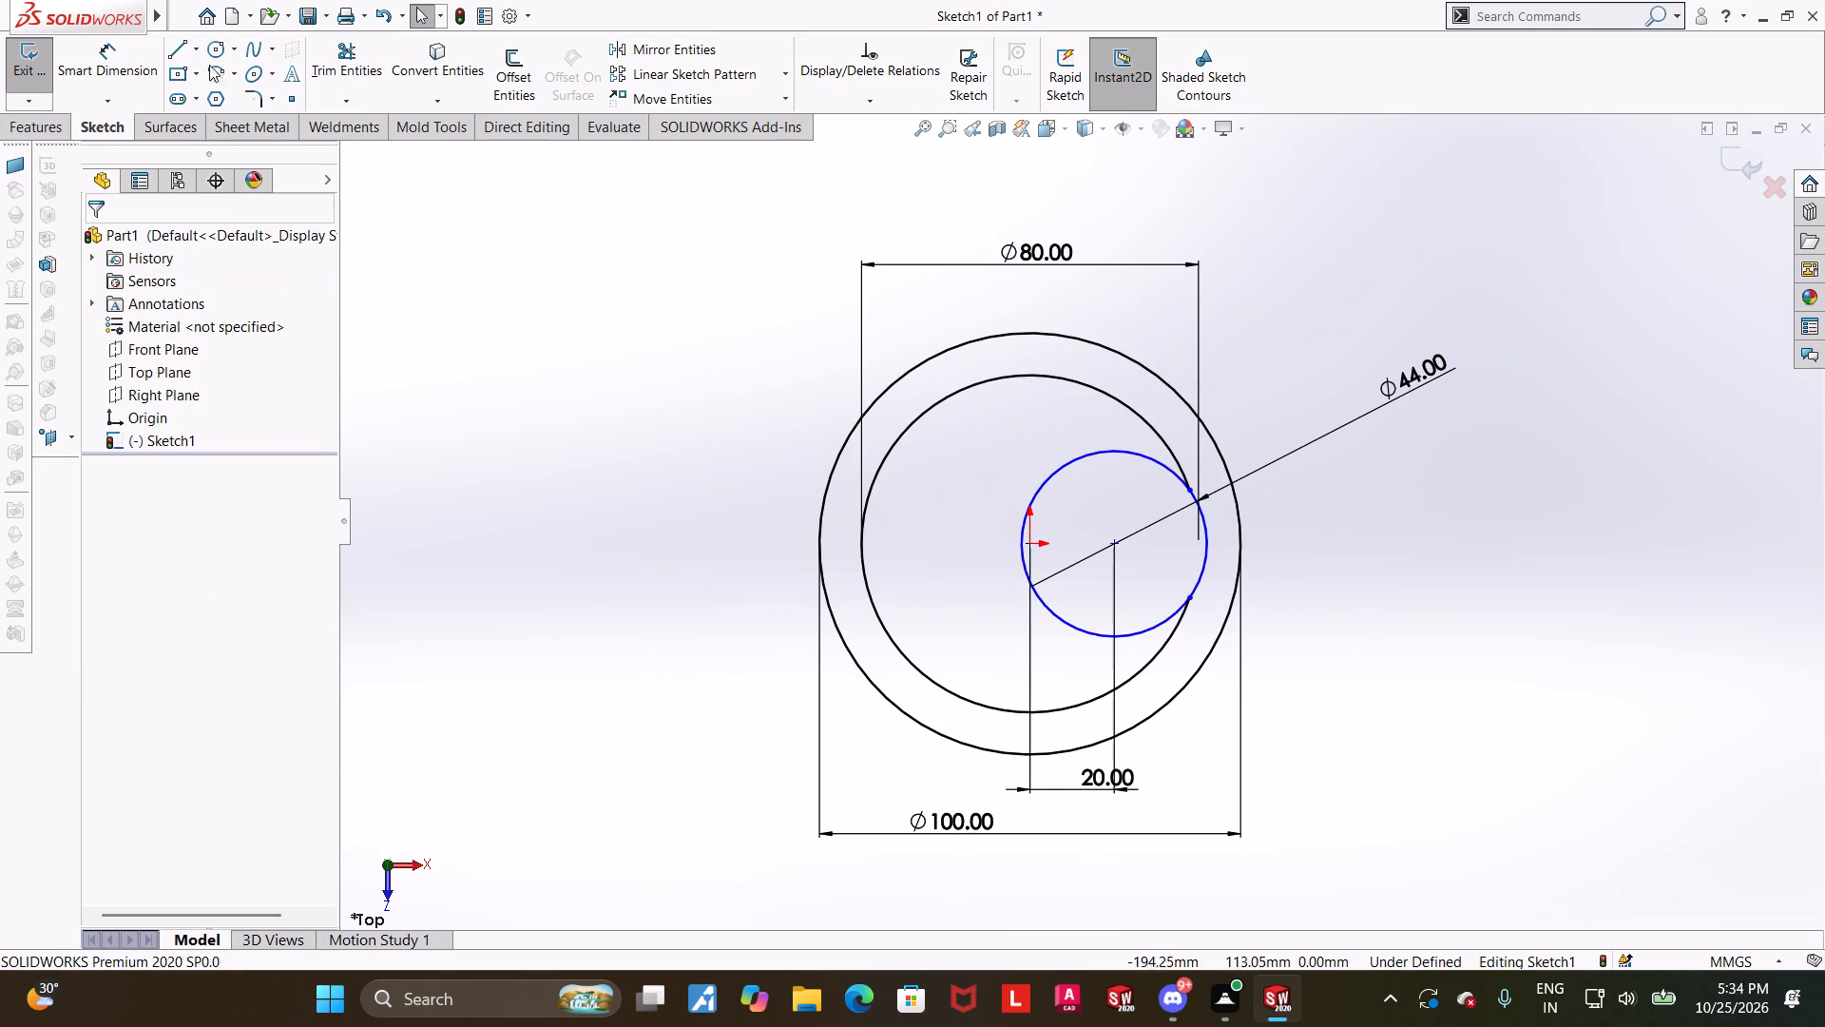
Sketch a horizontal 40 mm line from the origin to the 80 mm arc, on the side opposite the 44 mm circle.
click(181, 46)
click(178, 44)
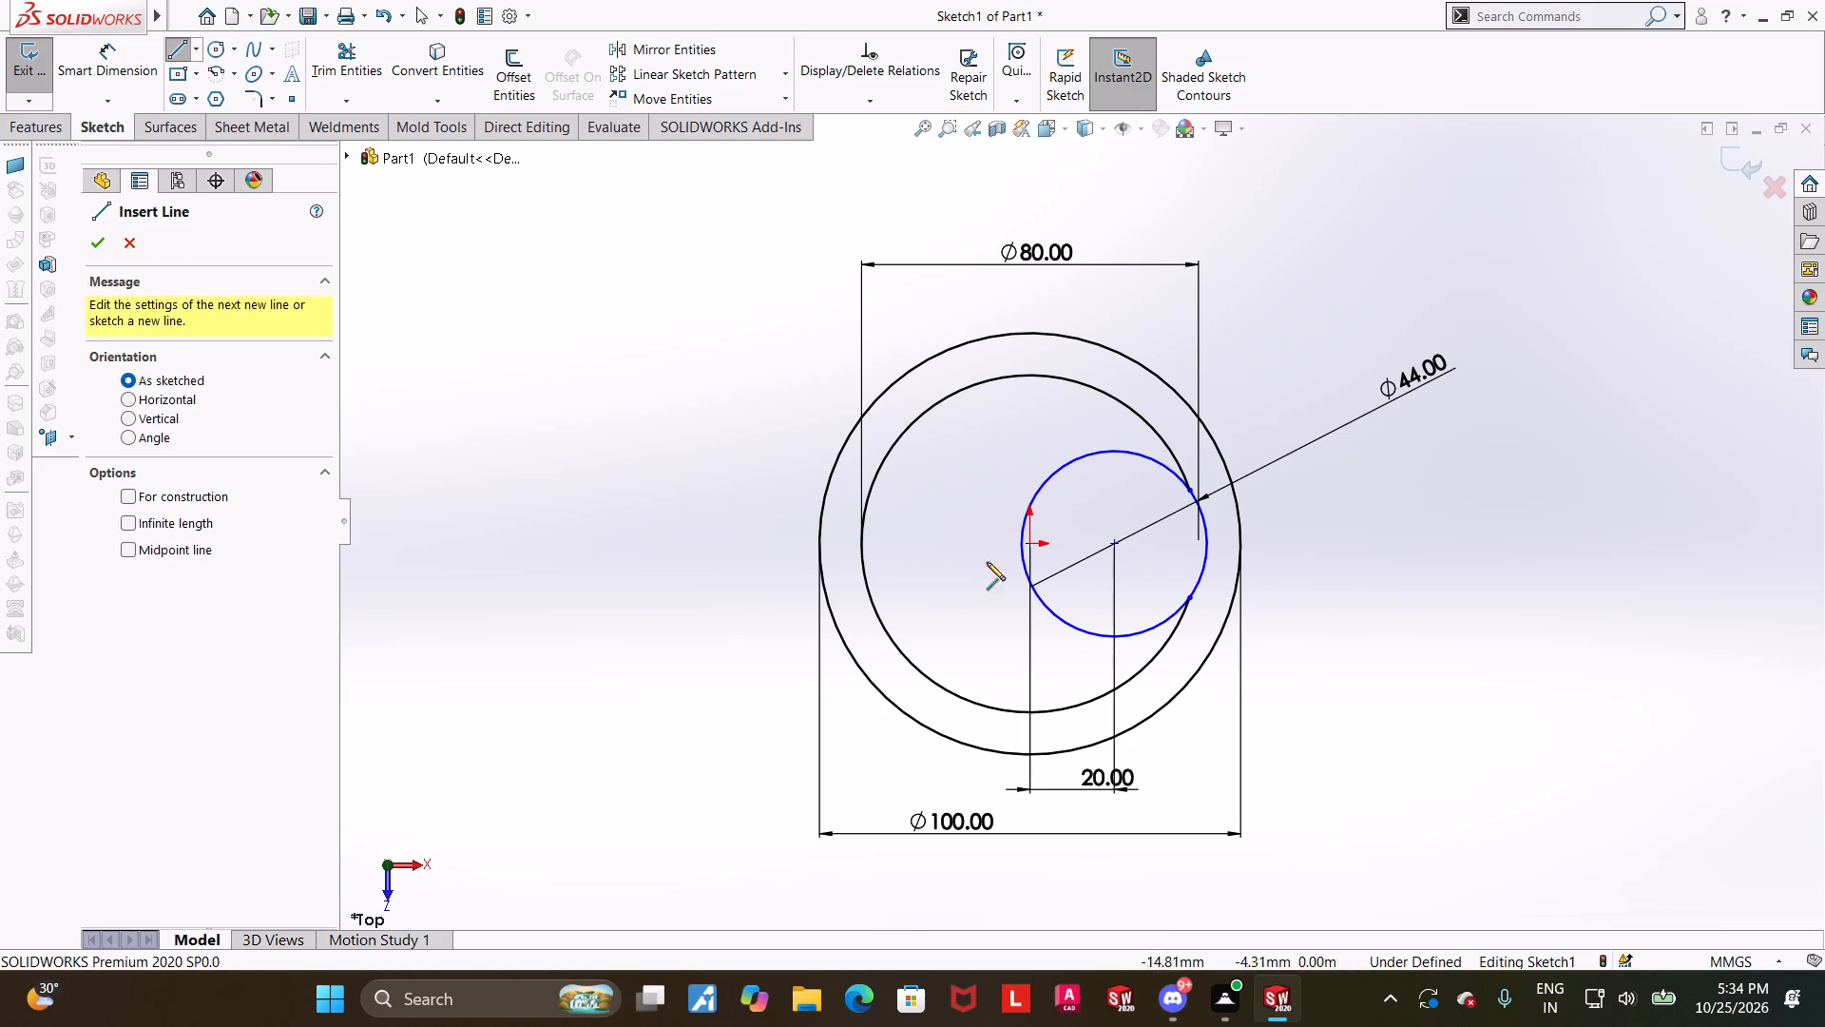
click(1031, 544)
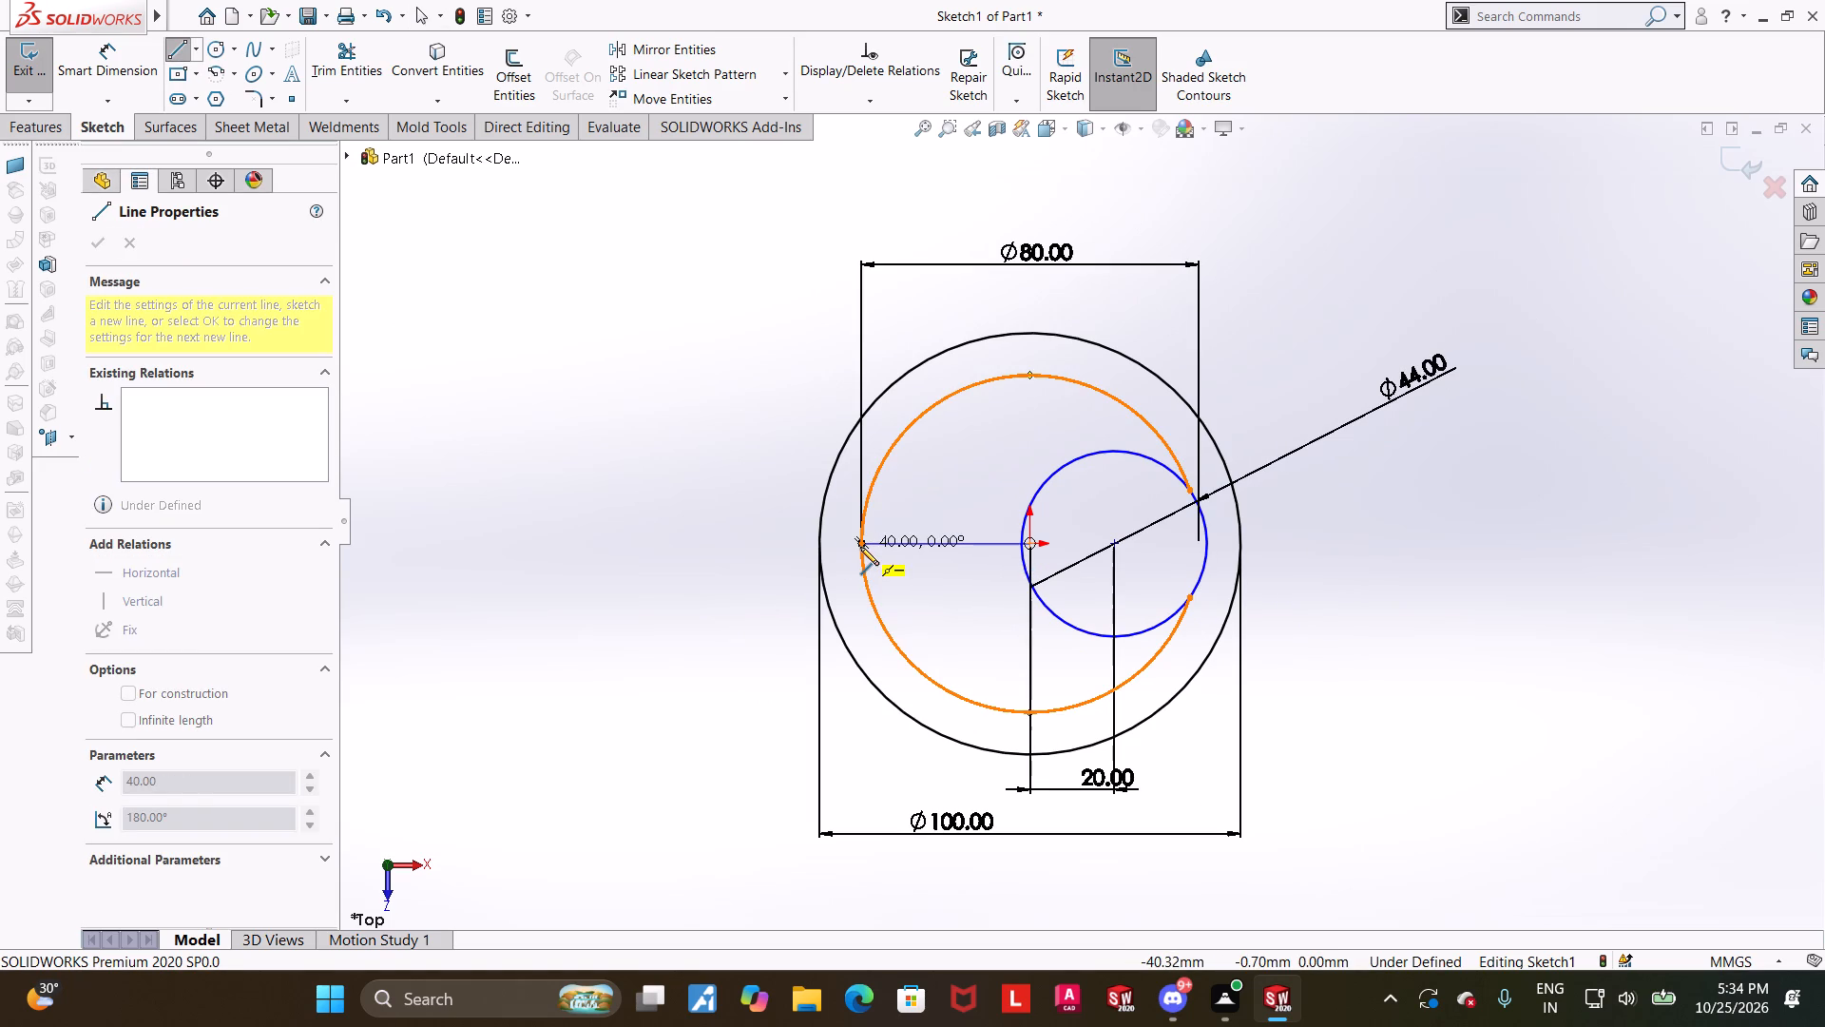
click(860, 547)
key(Escape)
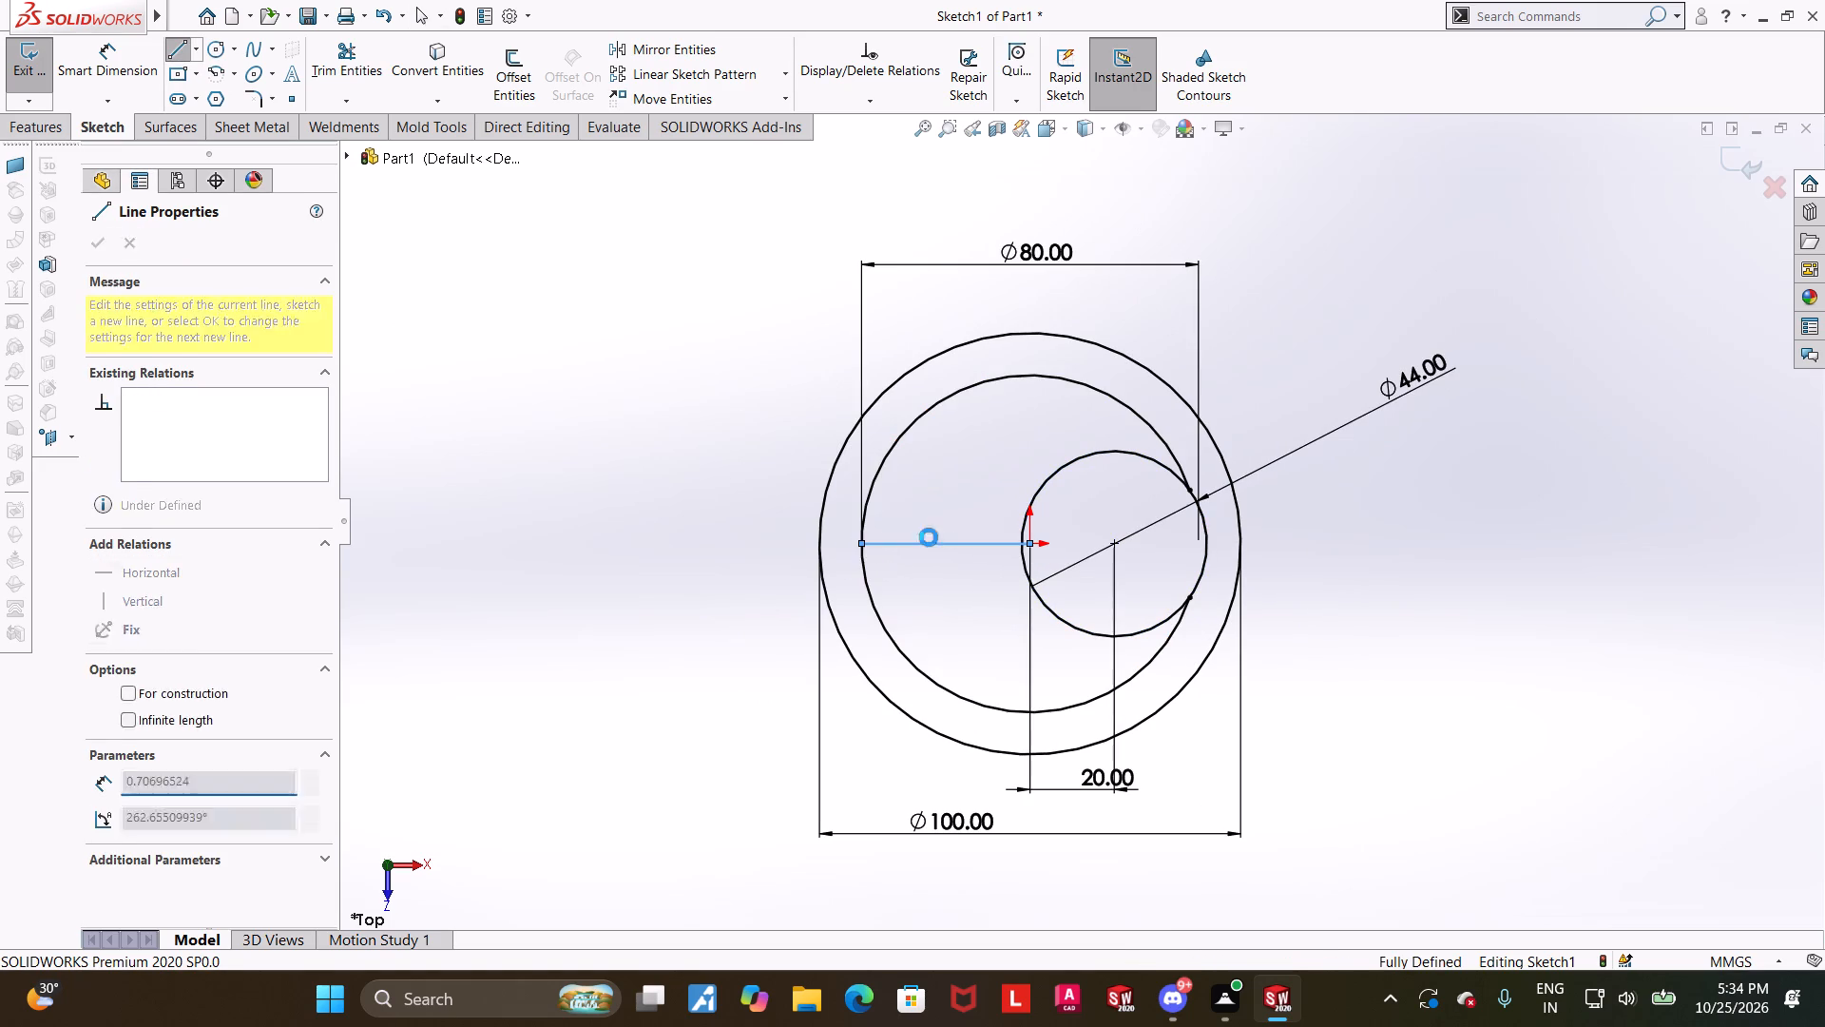
key(Escape)
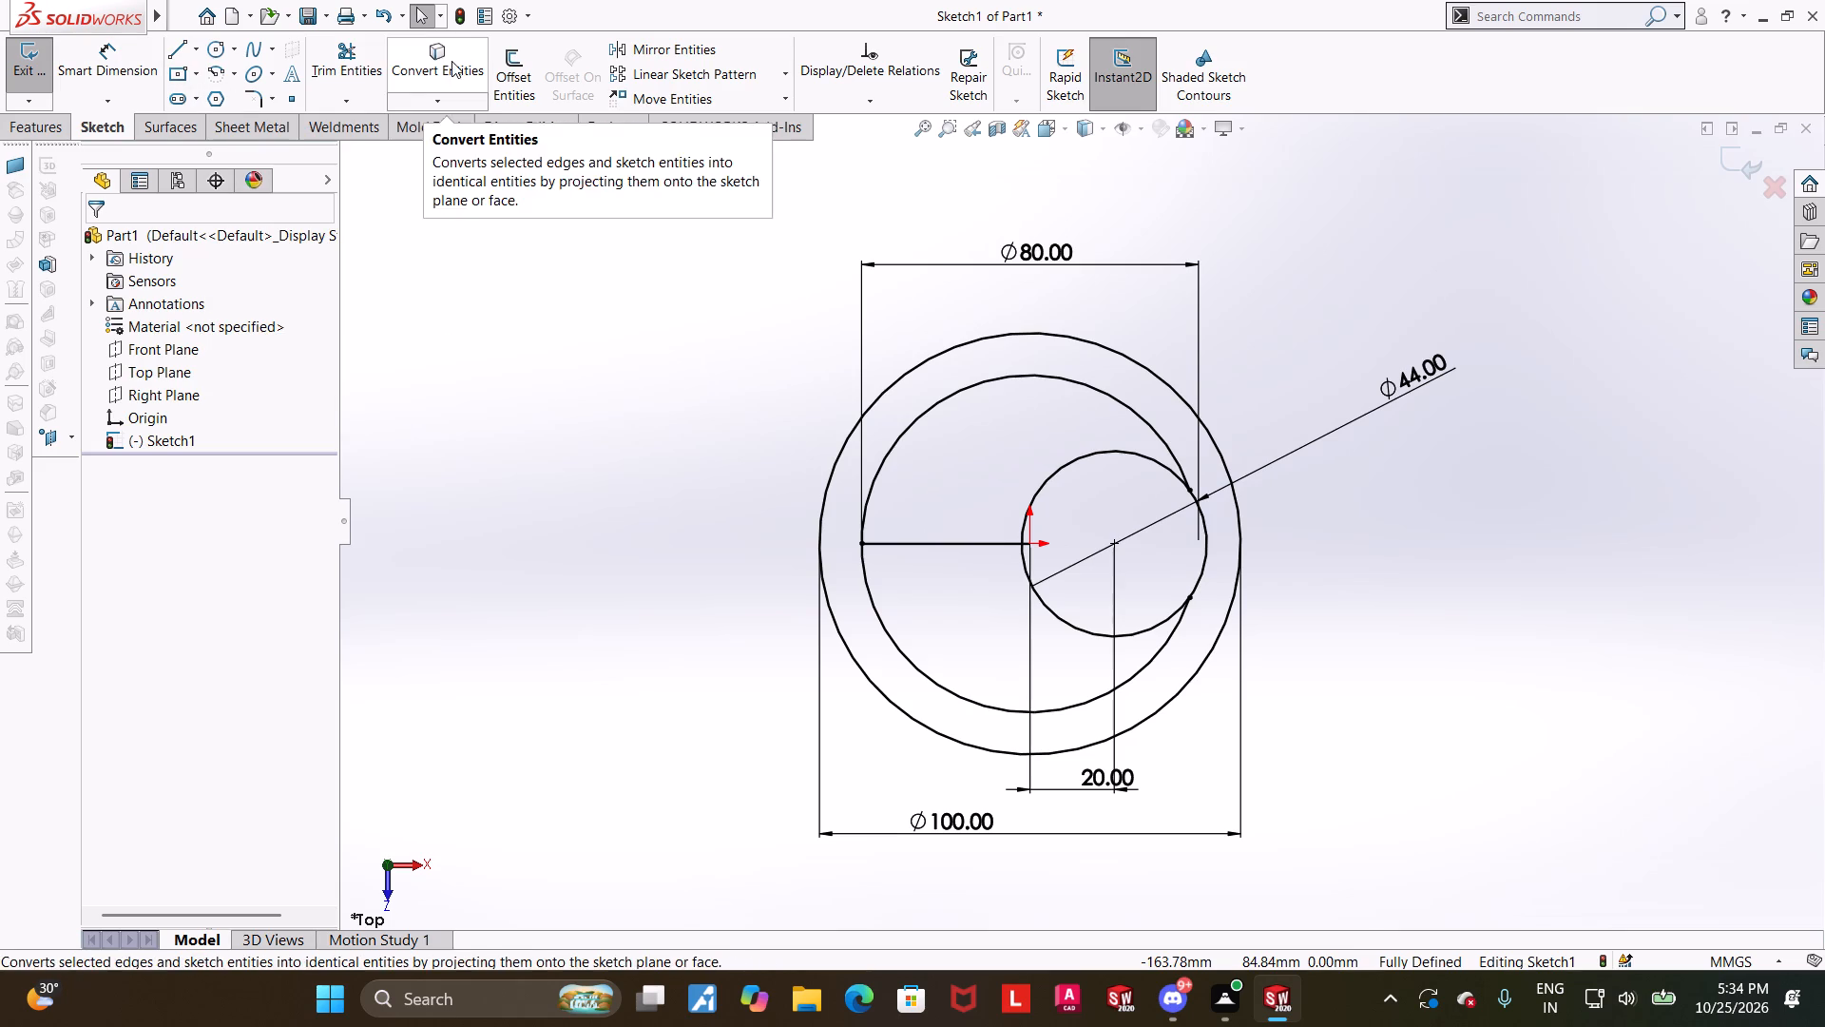
Offset the horizontal line 5 mm bi-directionally with dimensions added.
click(491, 59)
click(980, 543)
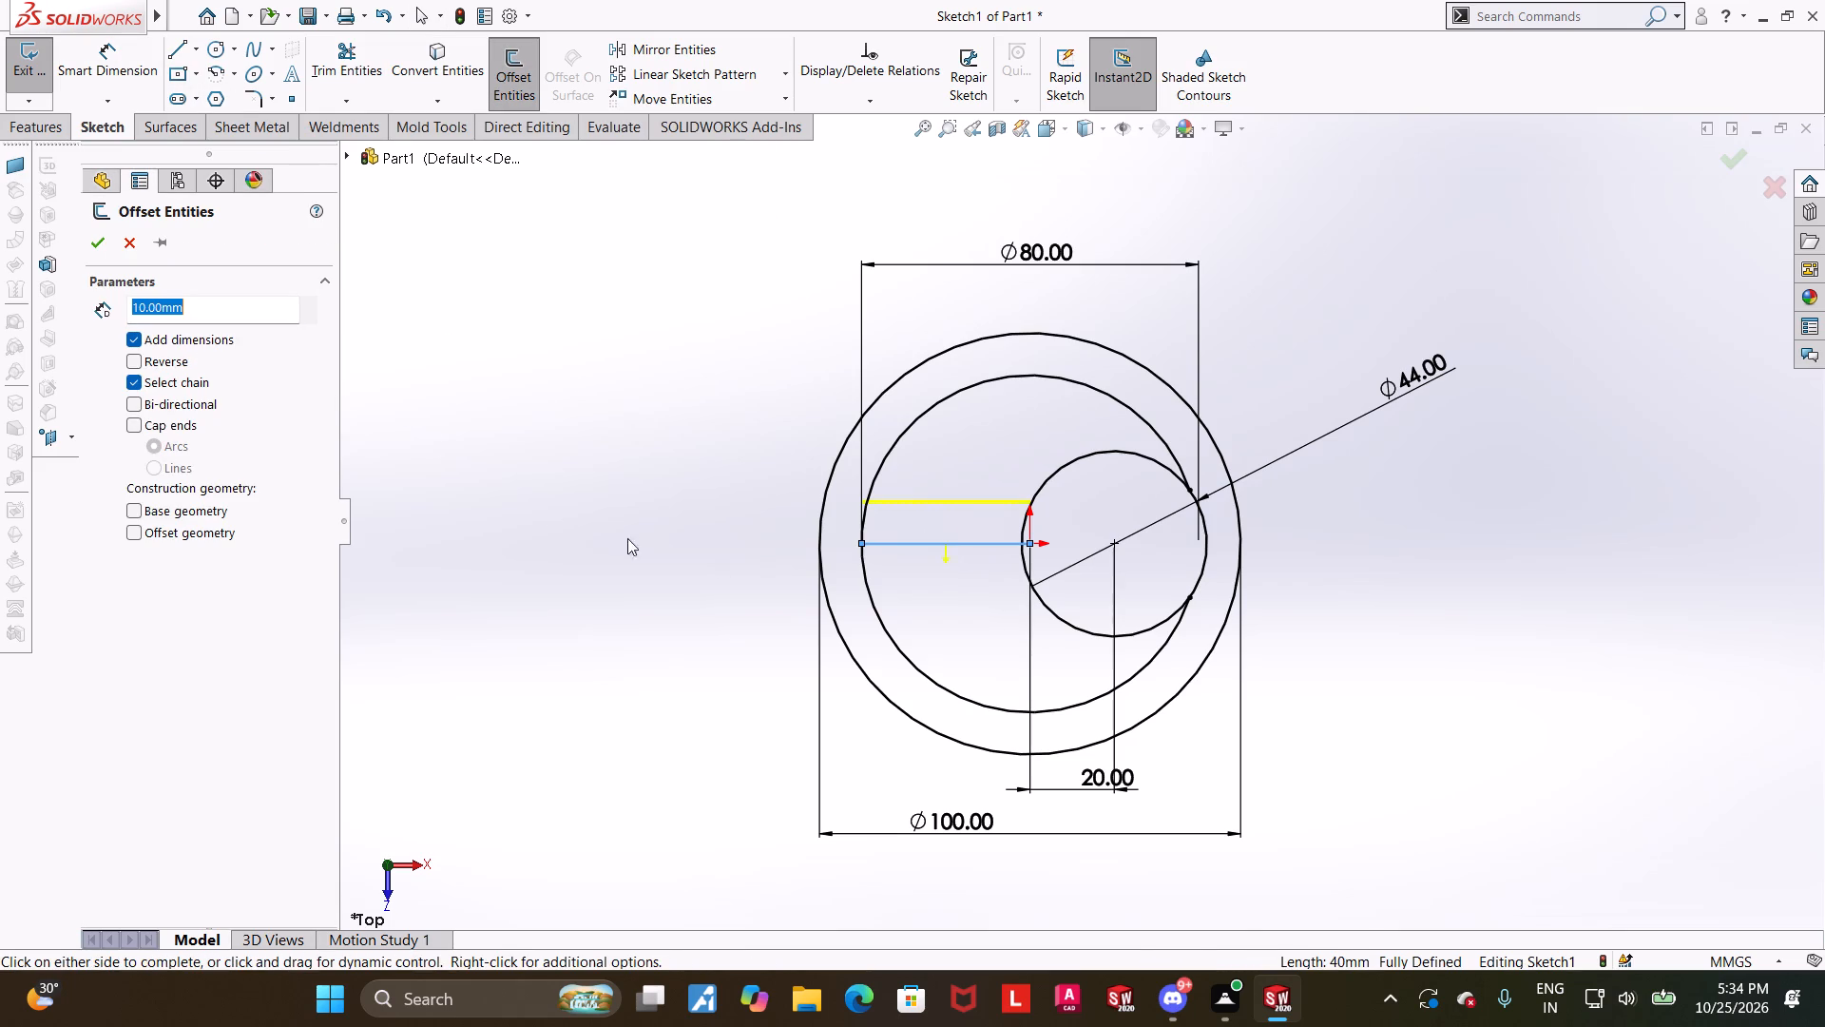
key(5)
key(Return)
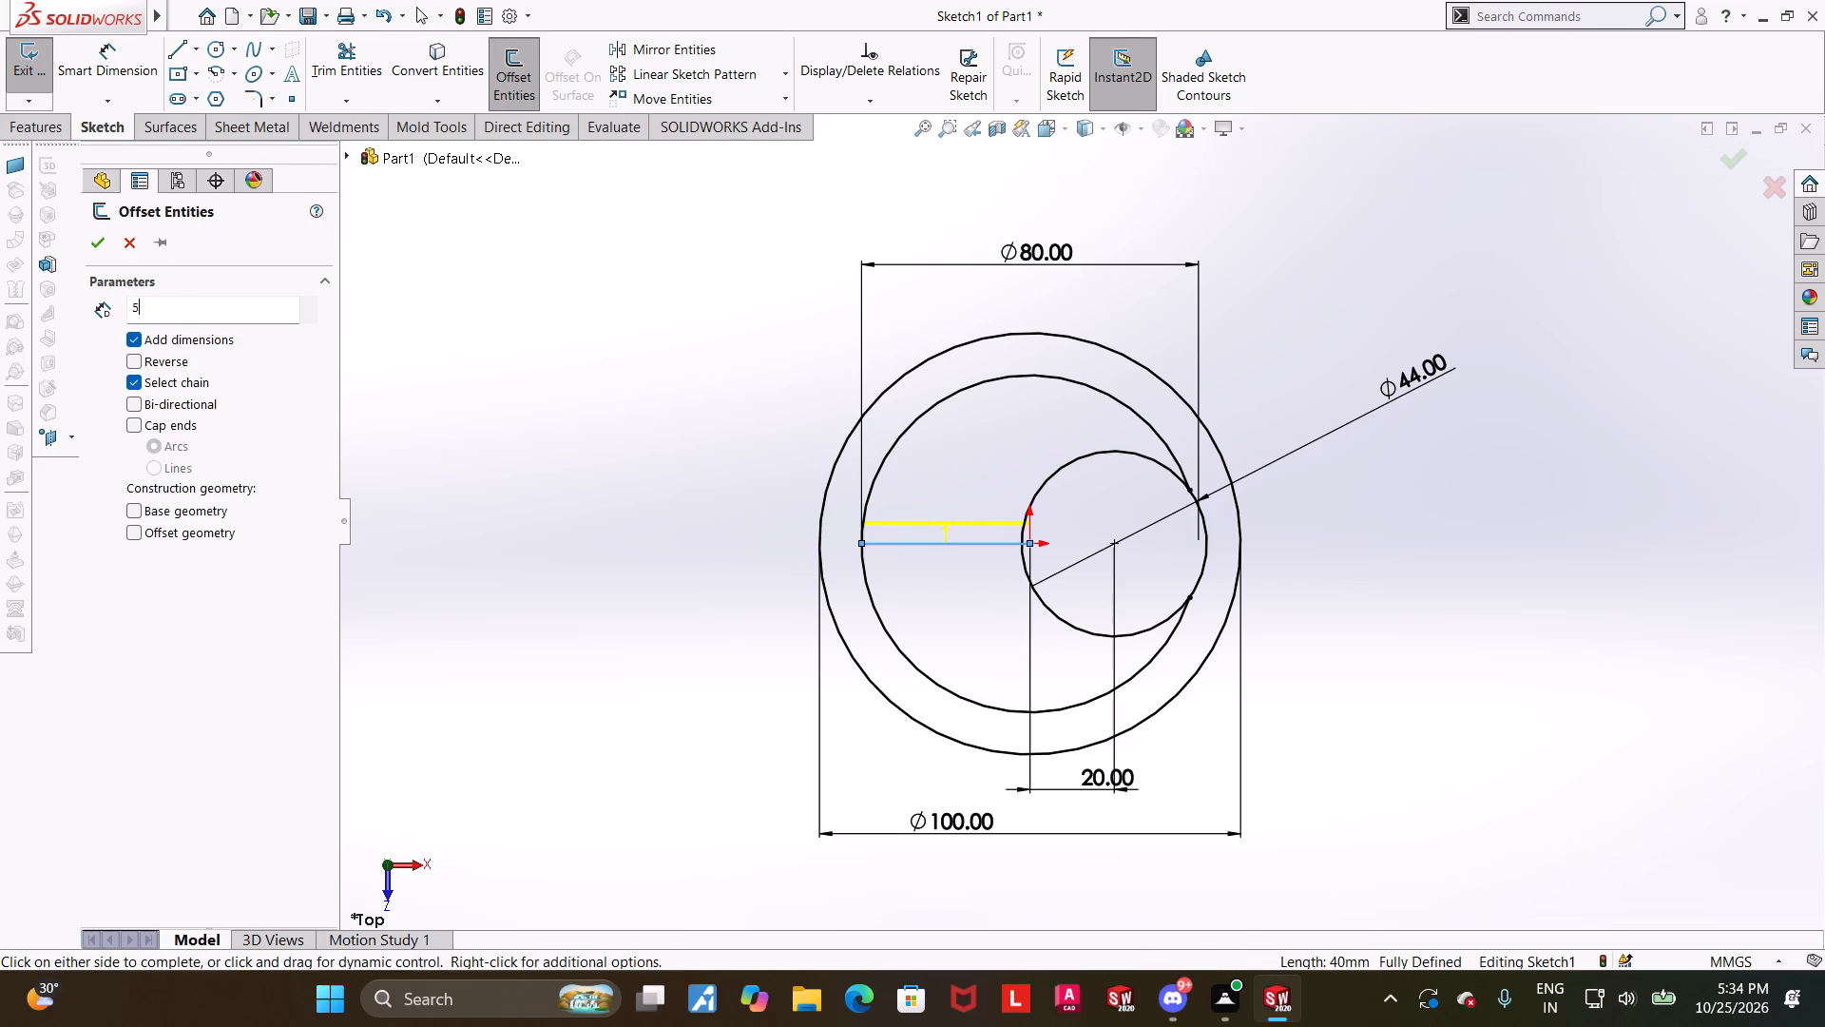
click(133, 359)
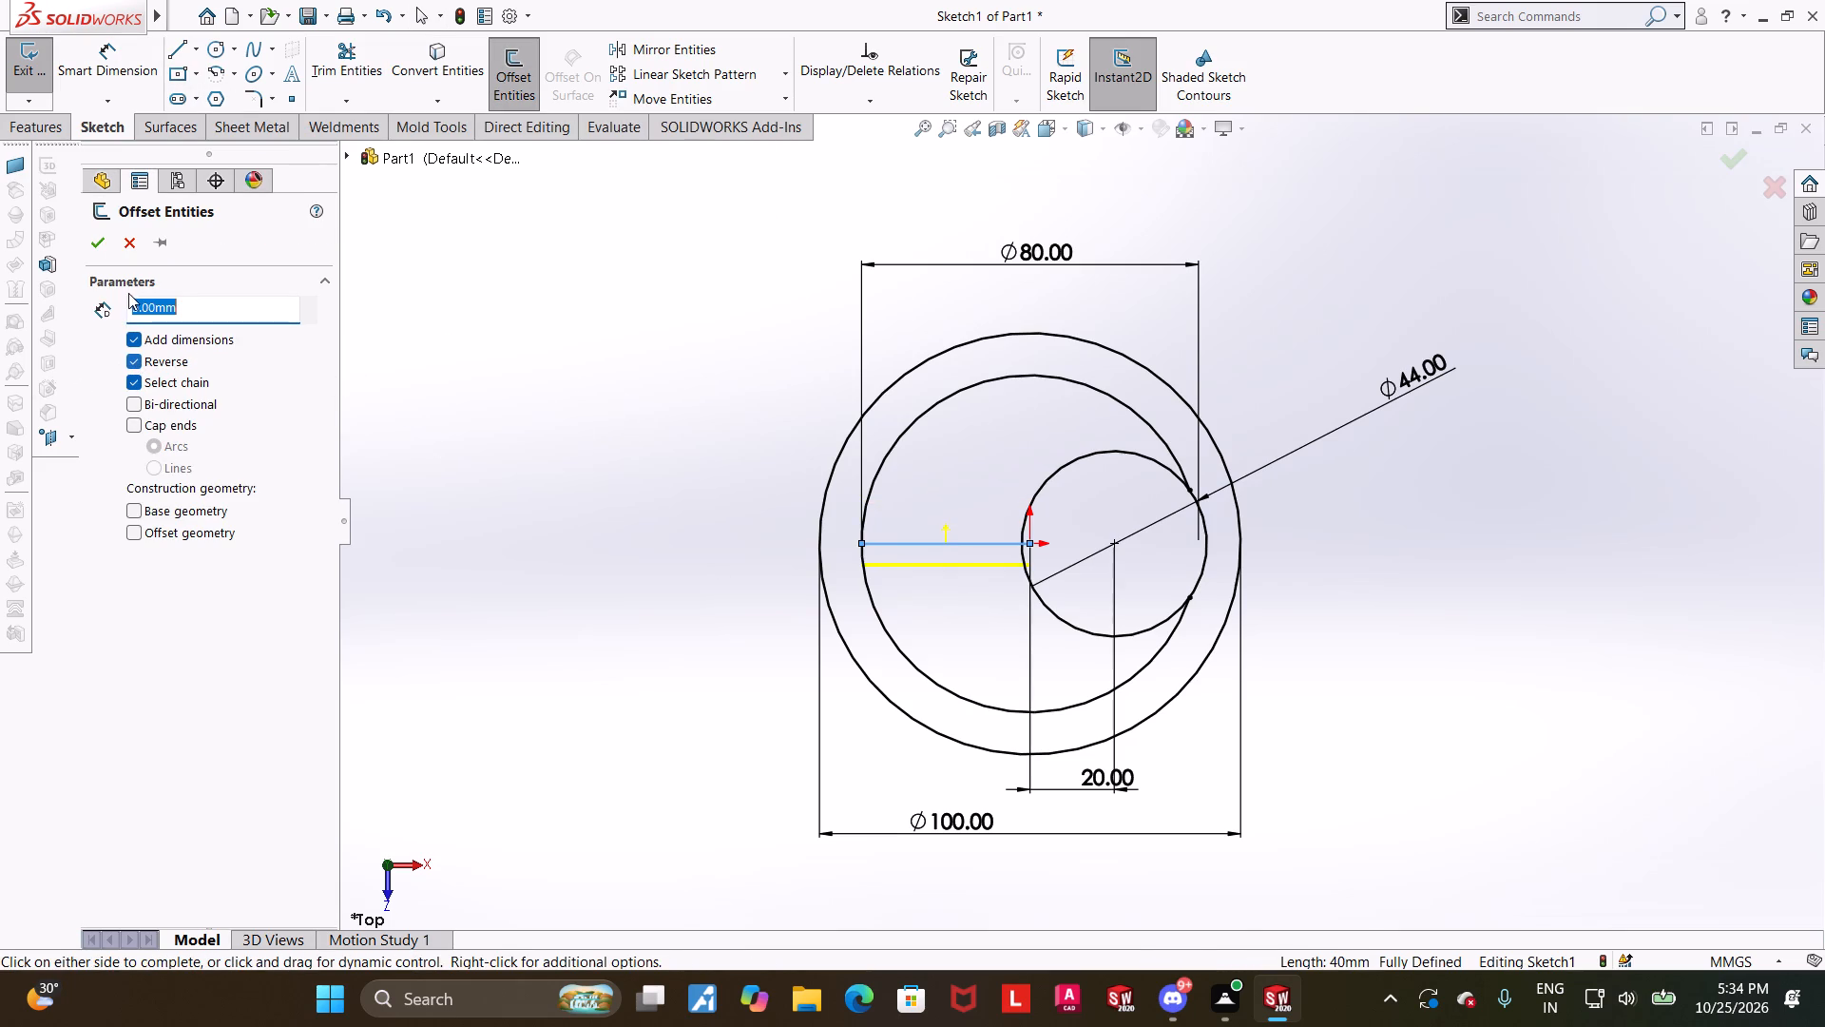
click(140, 362)
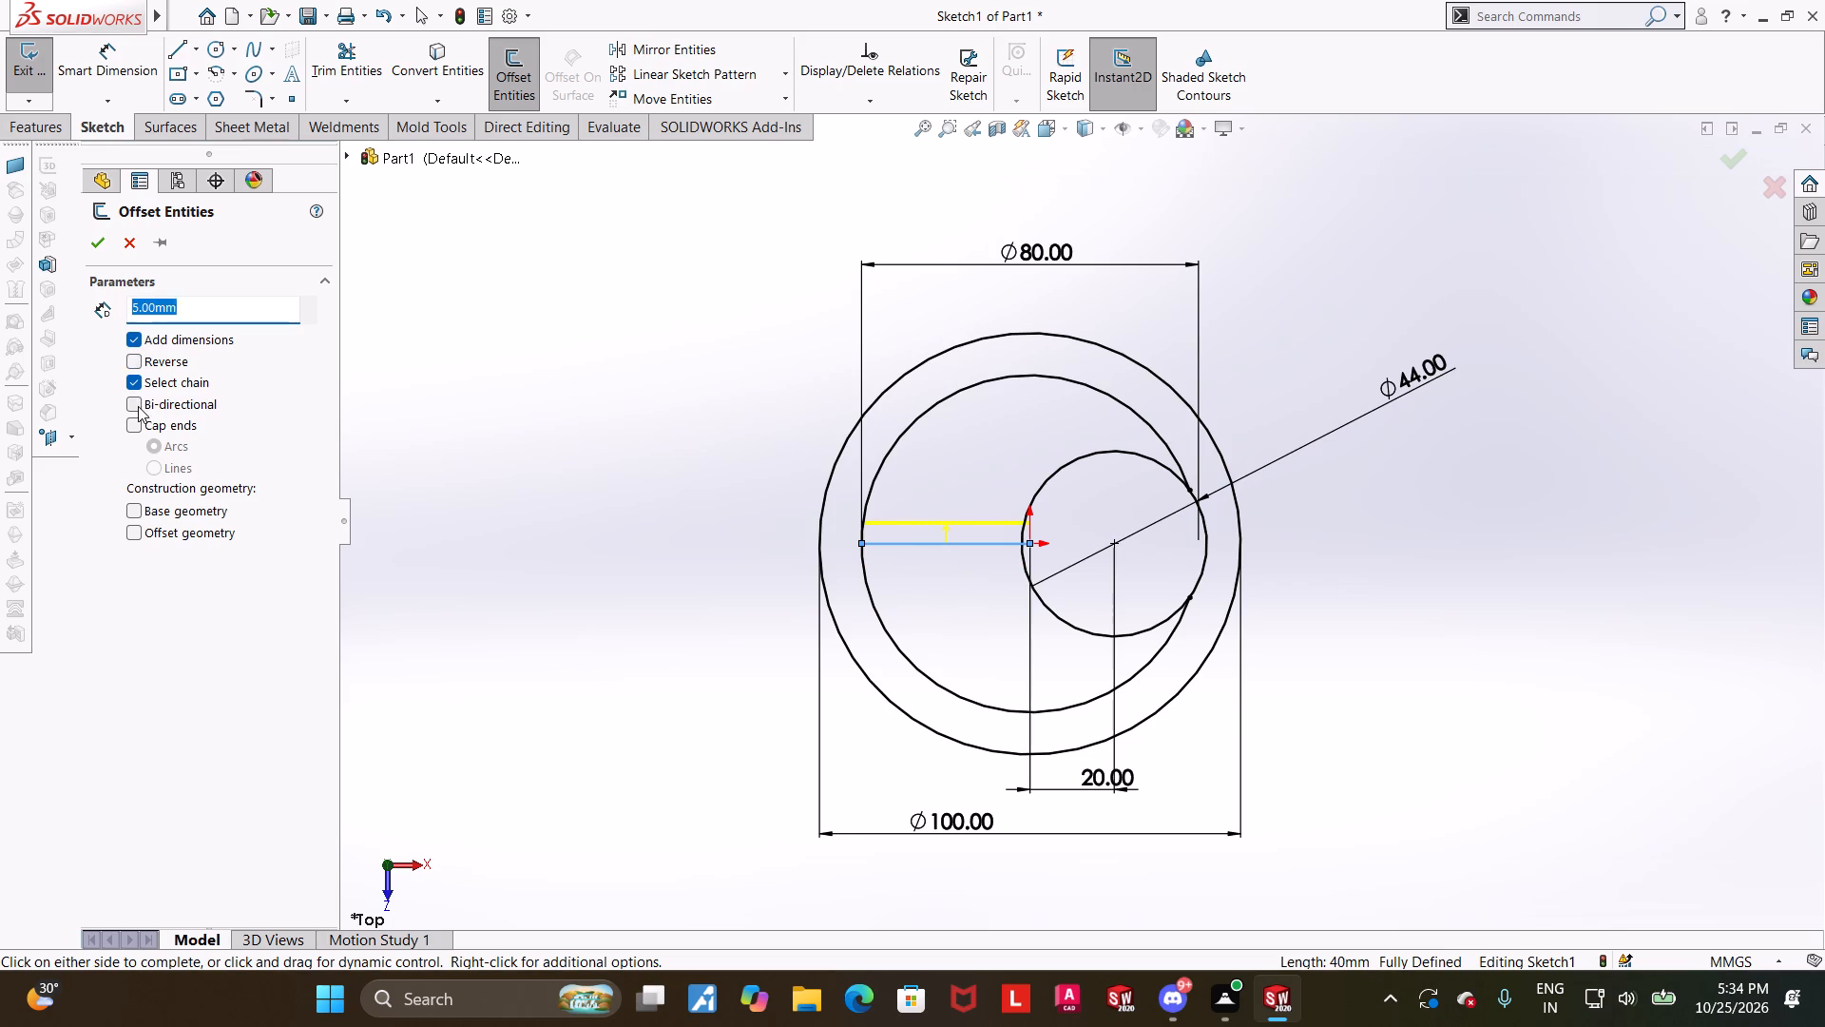
click(138, 406)
click(99, 233)
click(1244, 524)
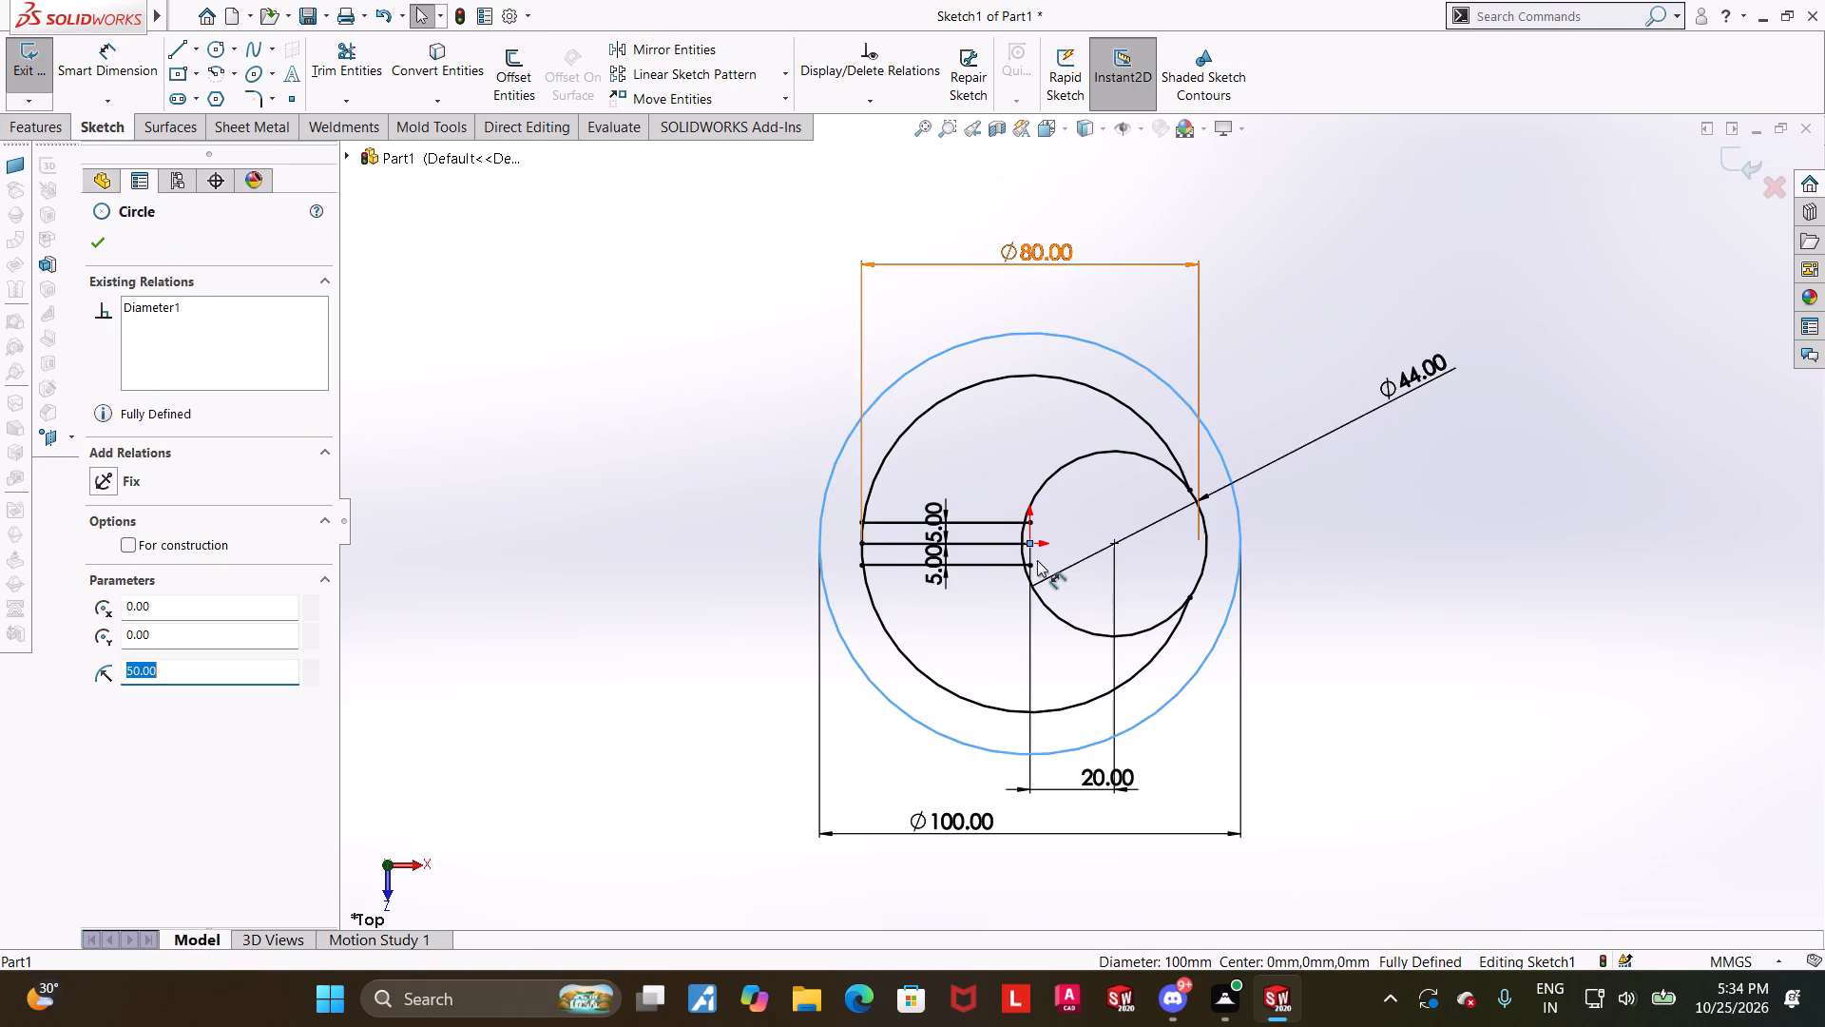
scroll(1037, 560, down, 8)
key(Escape)
key(Escape)
Trim the three parallel lines back to the 44 mm circle and remove the middle line.
click(334, 48)
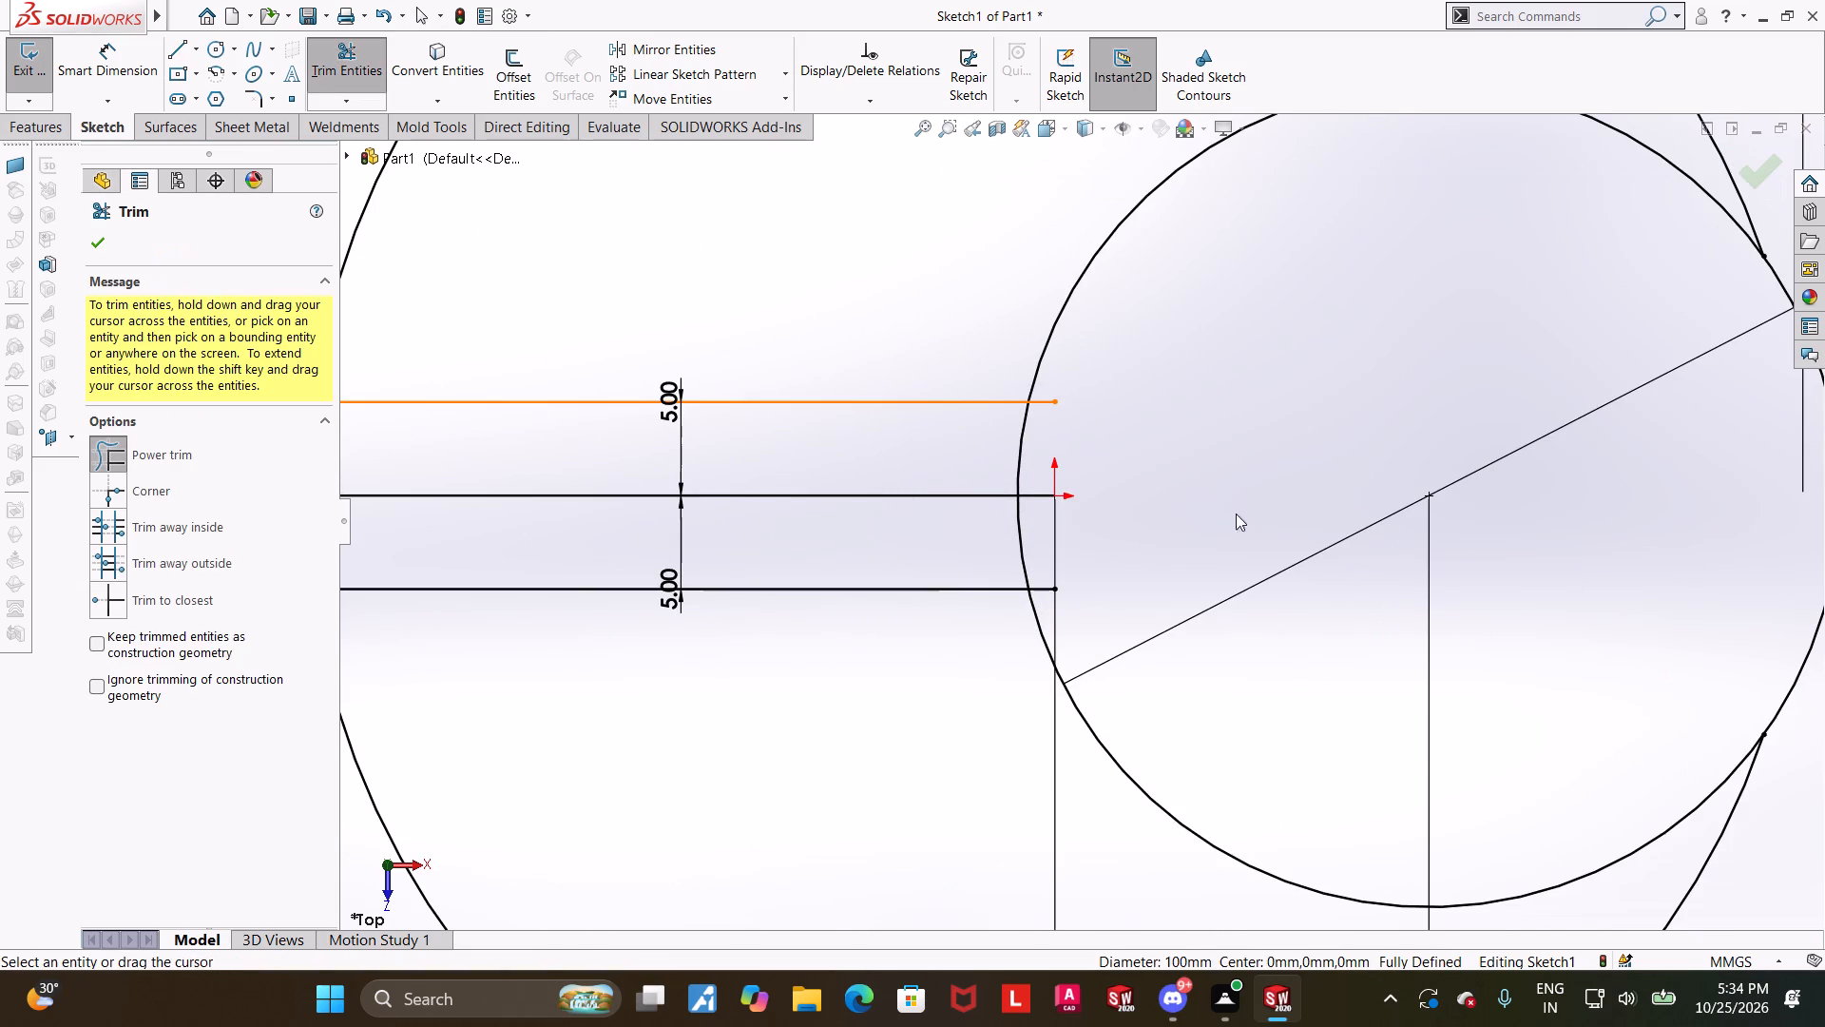
drag(1060, 612, 1044, 381)
scroll(1056, 441, down, 3)
scroll(1006, 485, up, 6)
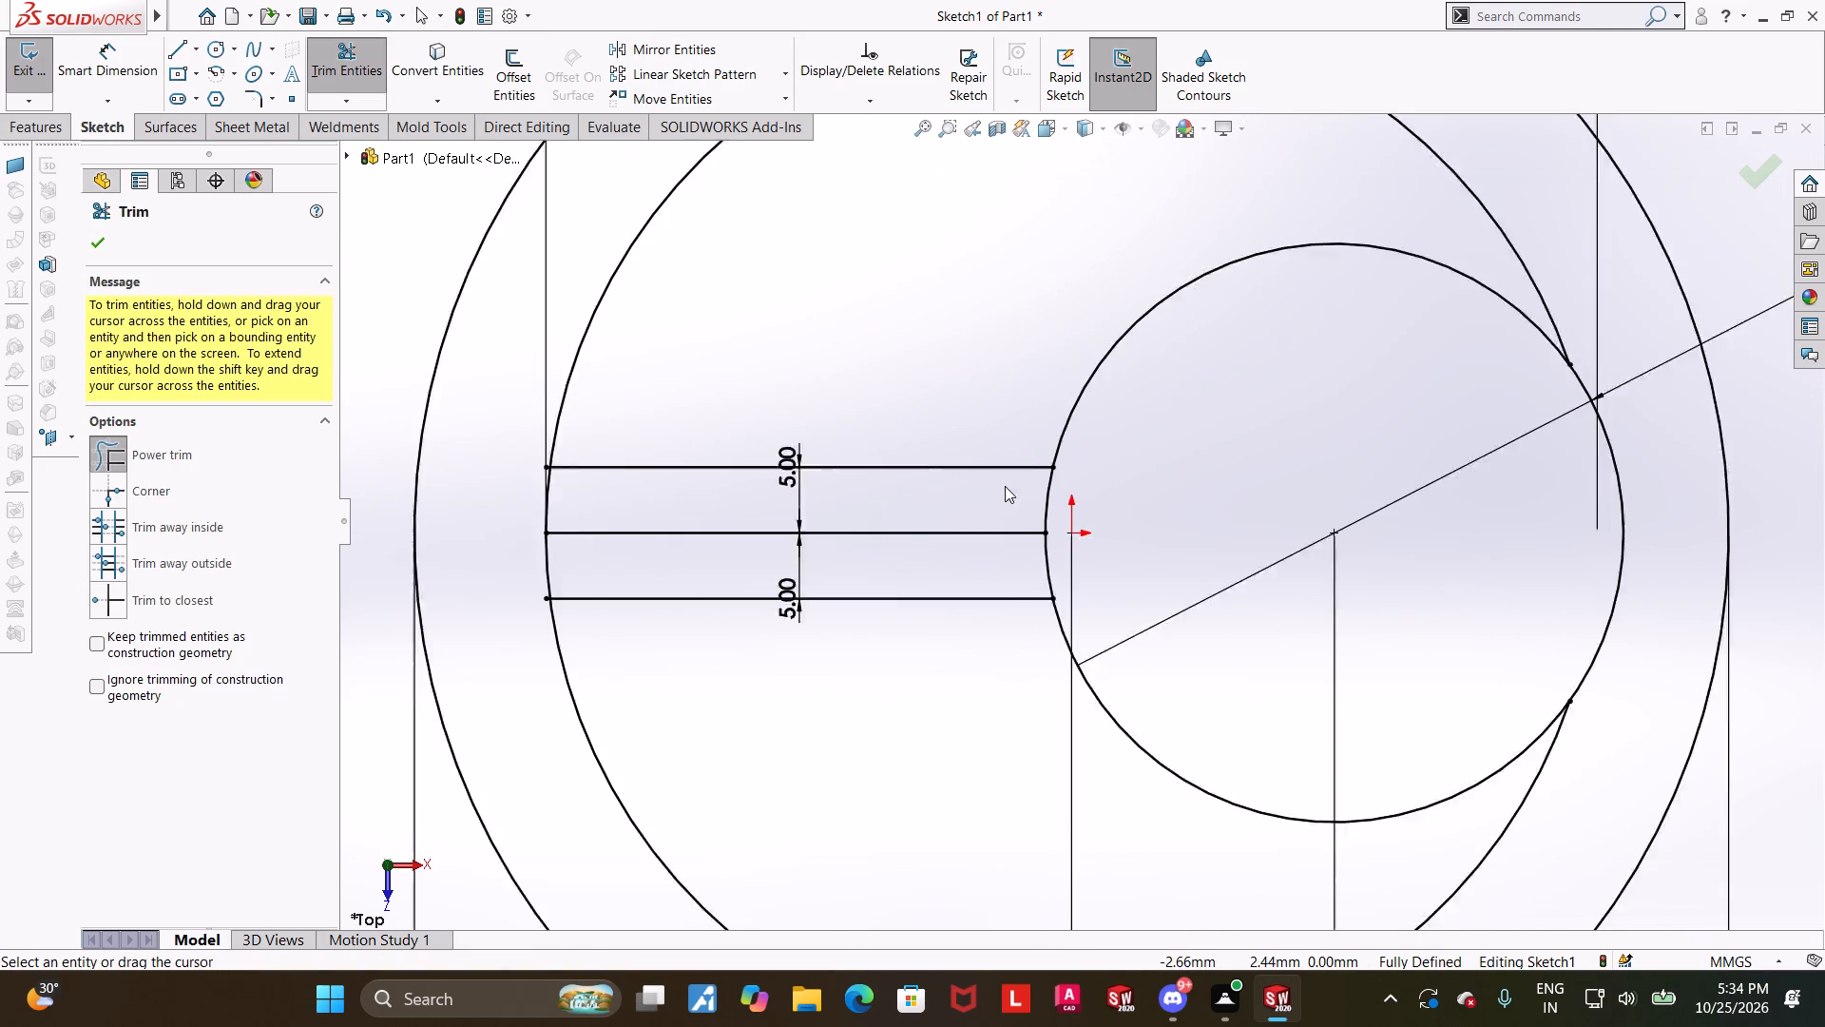
drag(771, 548, 761, 488)
Trim the two parallel lines' overhangs at the 80 mm arc and remove the arc segment between them.
scroll(674, 564, down, 10)
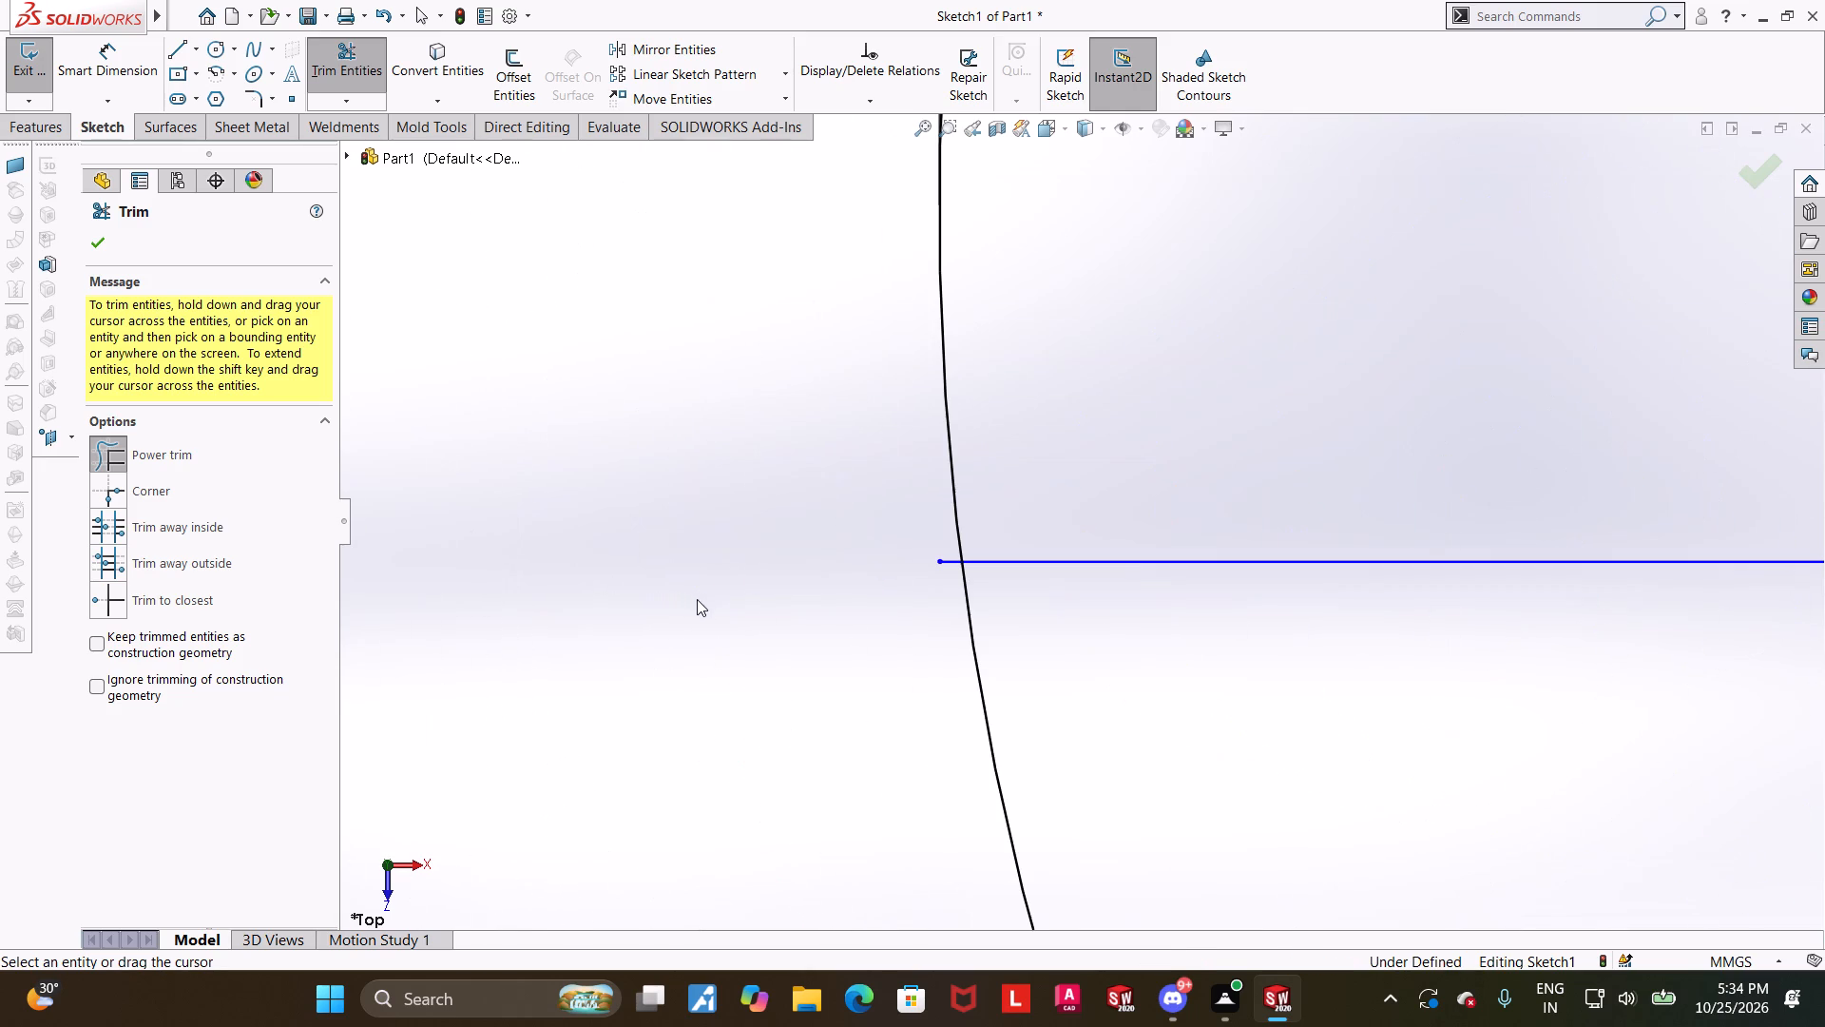
drag(957, 582, 944, 528)
scroll(919, 539, up, 6)
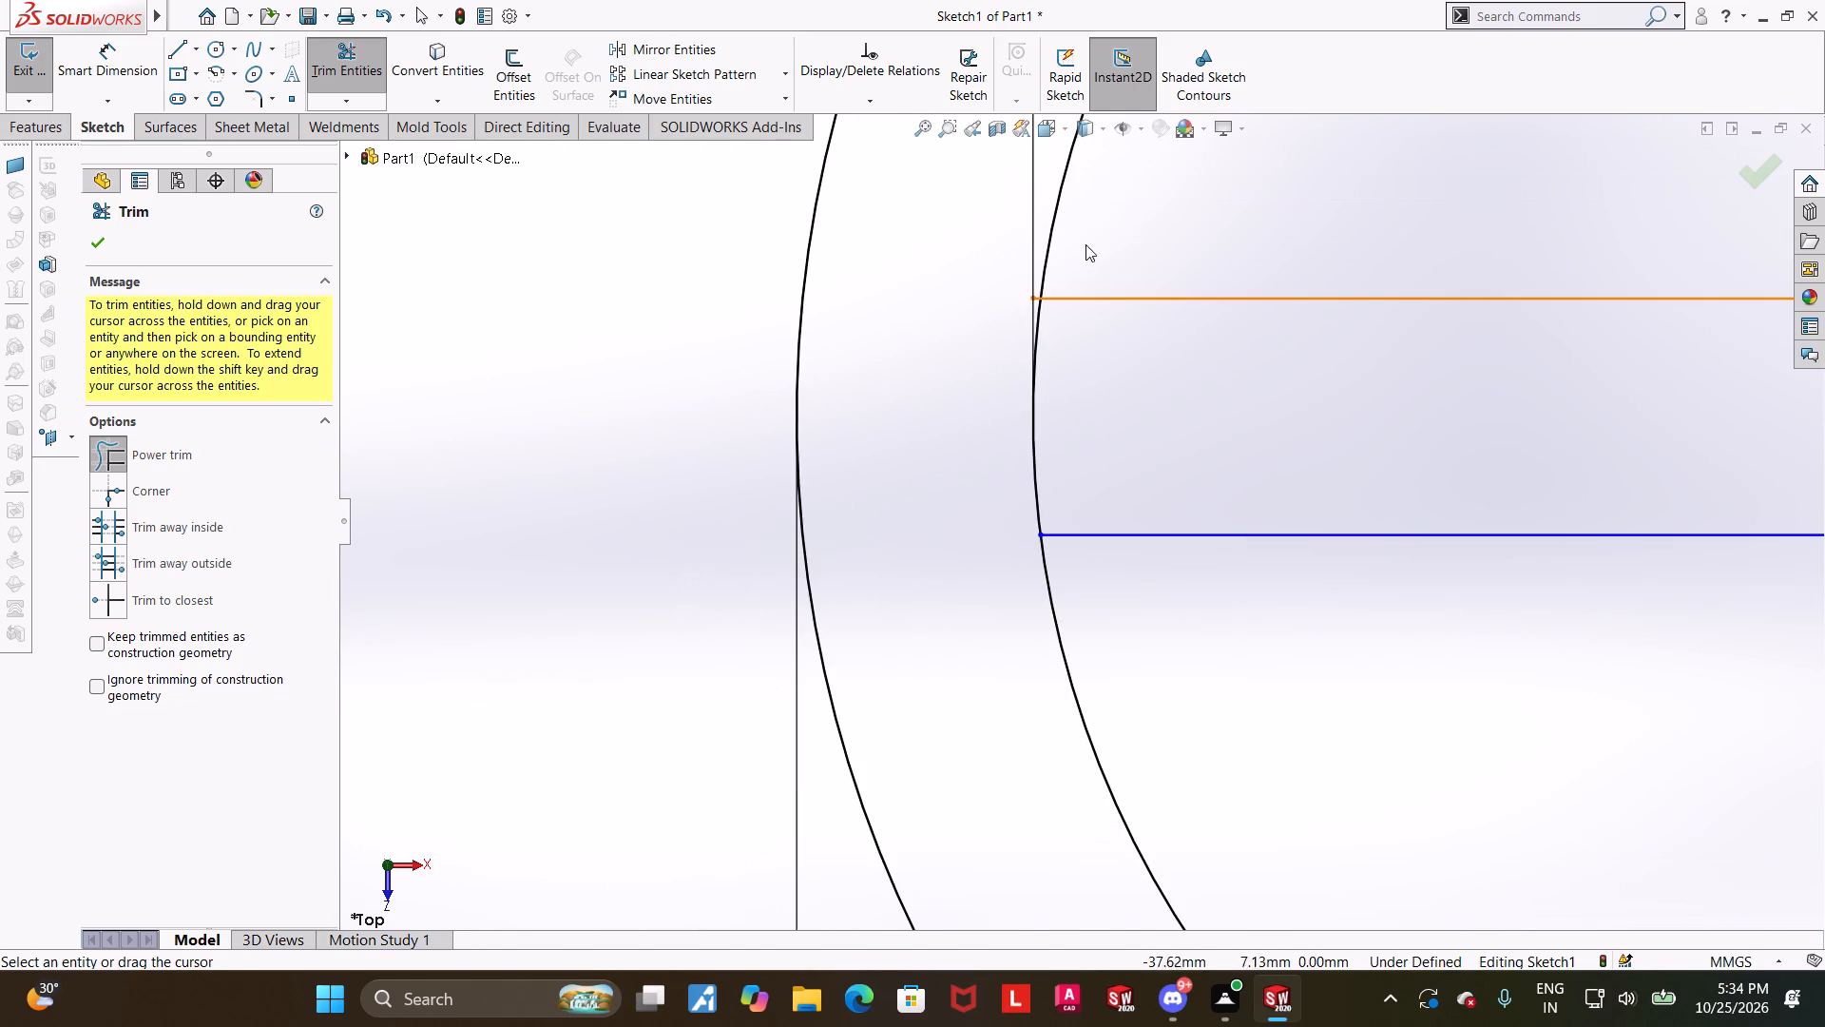
scroll(1085, 244, down, 7)
drag(929, 613, 940, 521)
drag(964, 679, 889, 660)
scroll(961, 659, up, 2)
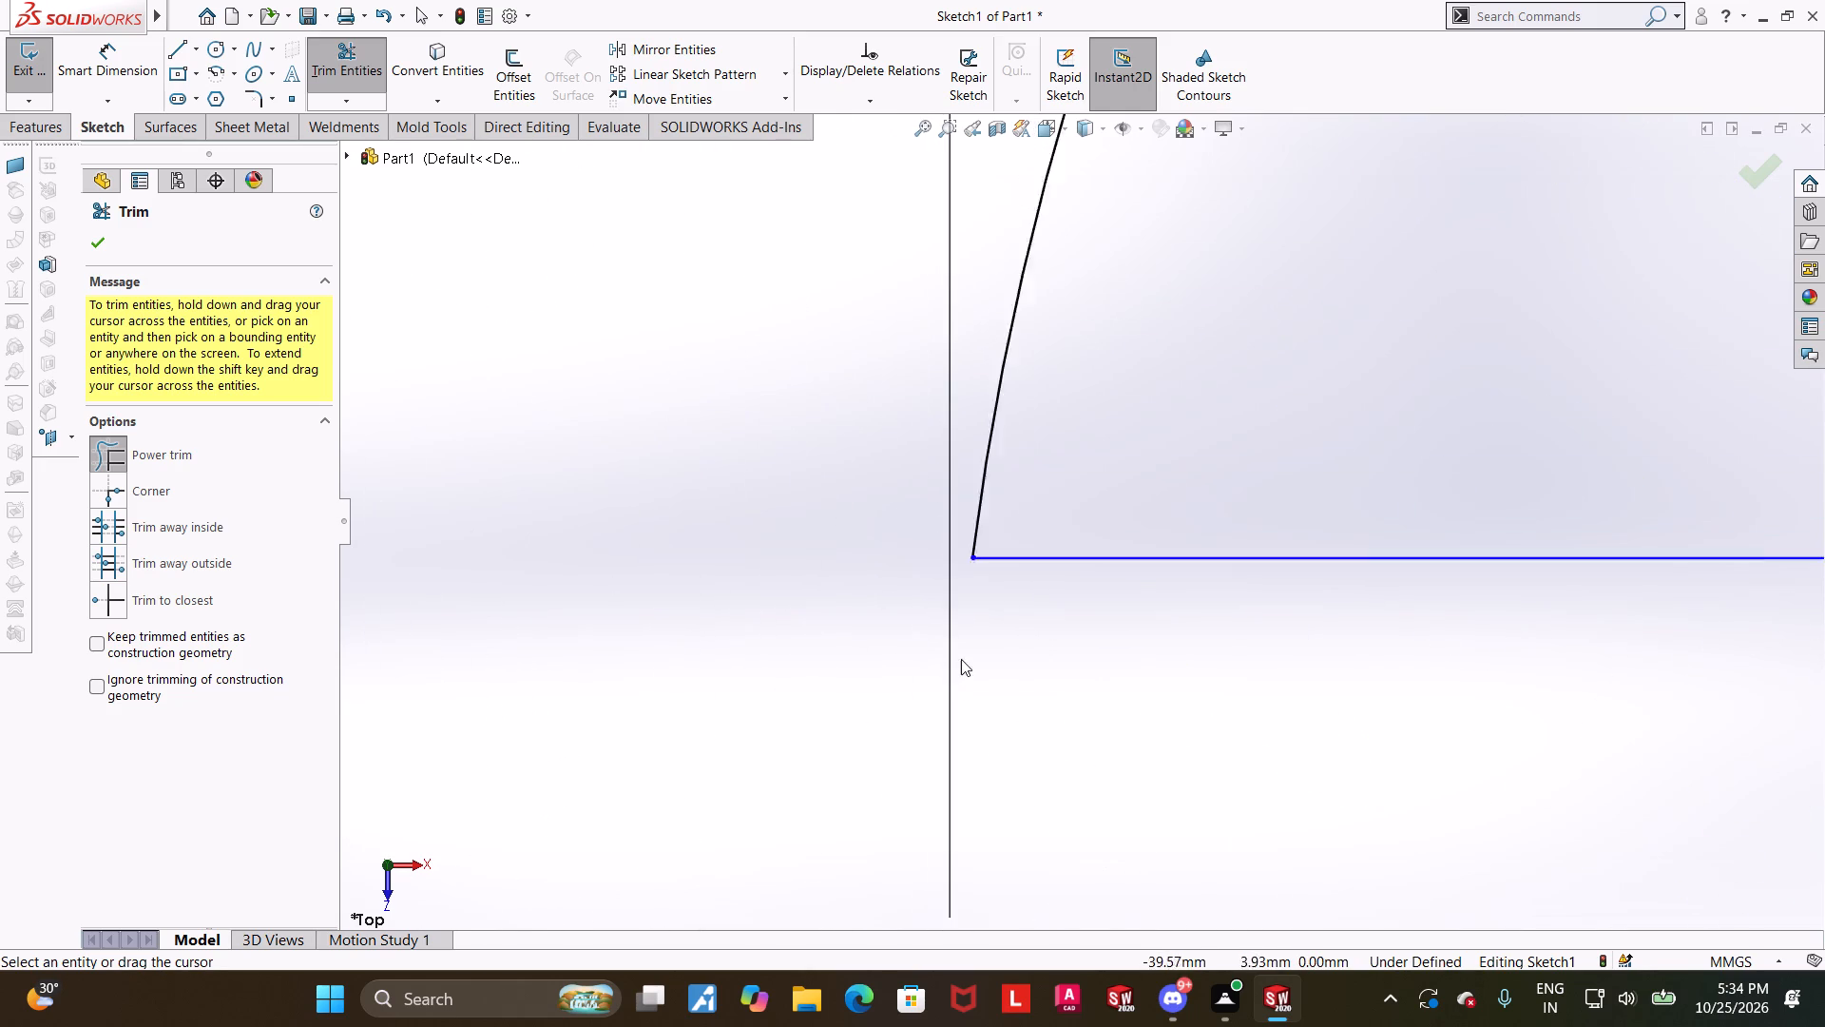
Examine the trimmed sketch around the parallel lines and where the 80 mm arc meets the 44 mm circle.
scroll(961, 659, up, 16)
scroll(1357, 563, down, 5)
scroll(929, 462, down, 3)
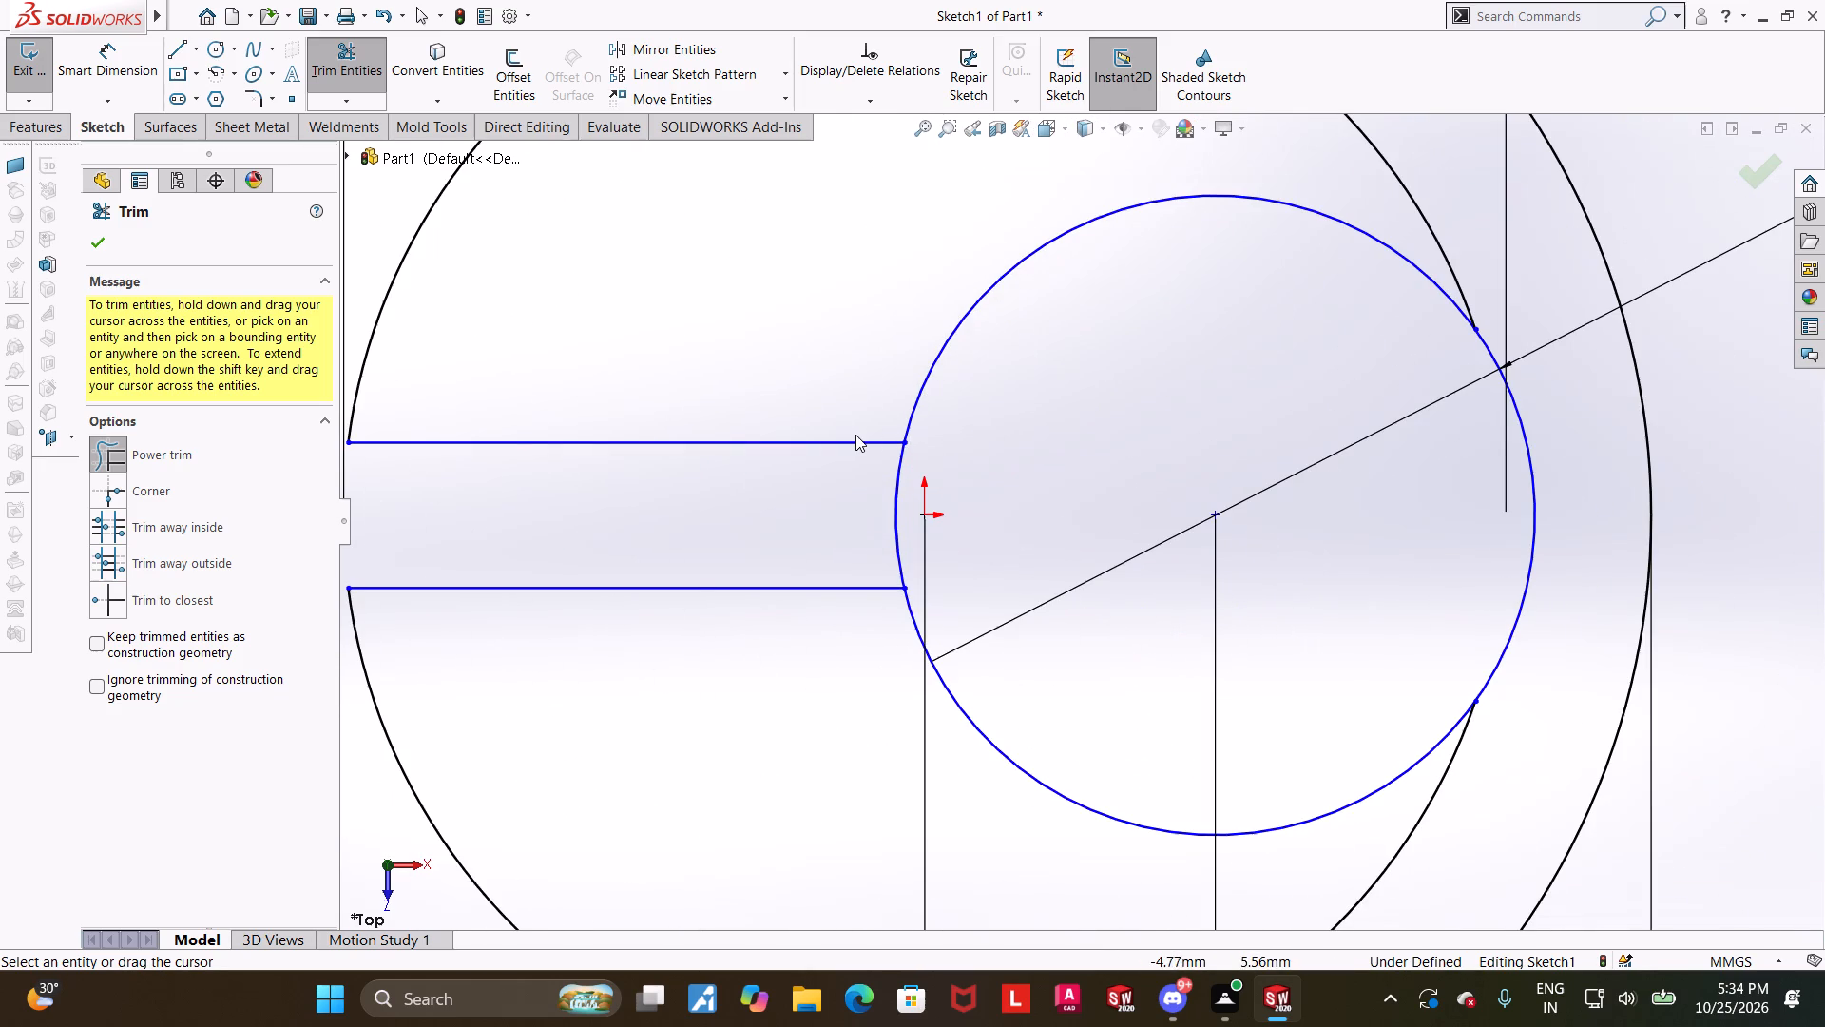
scroll(824, 455, down, 3)
scroll(1023, 464, up, 7)
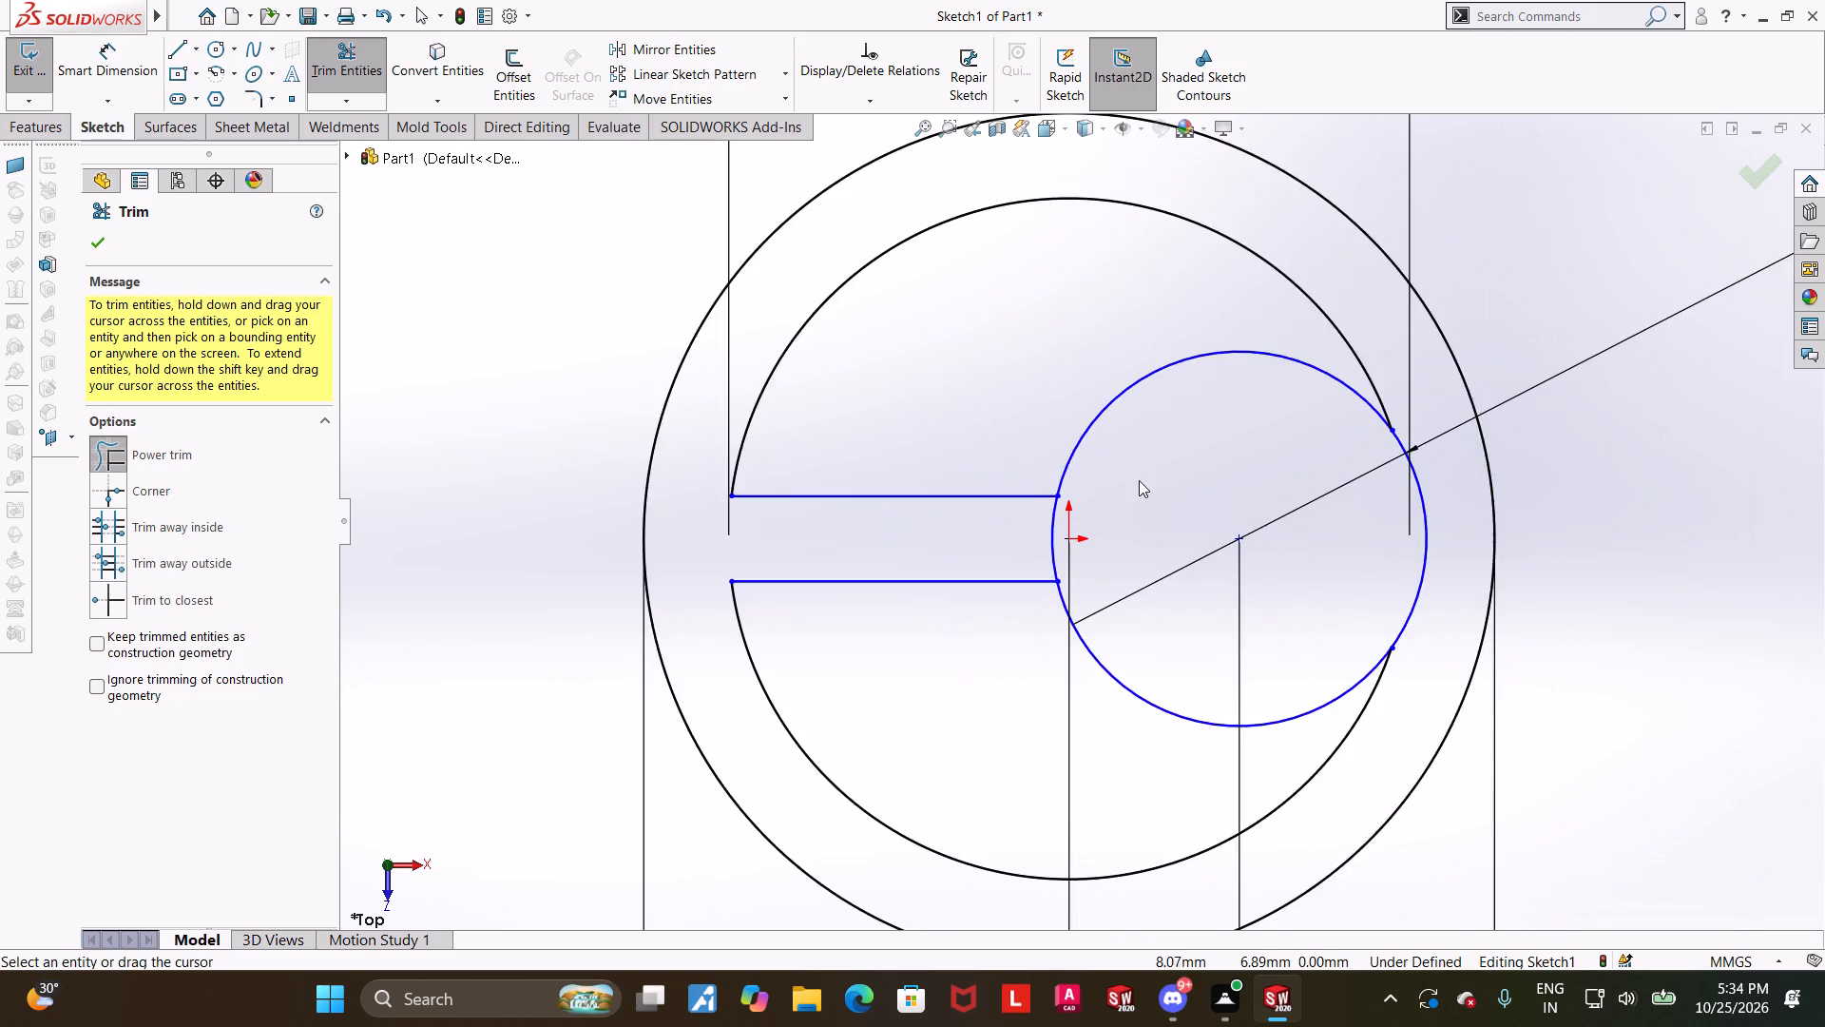
scroll(1139, 480, up, 1)
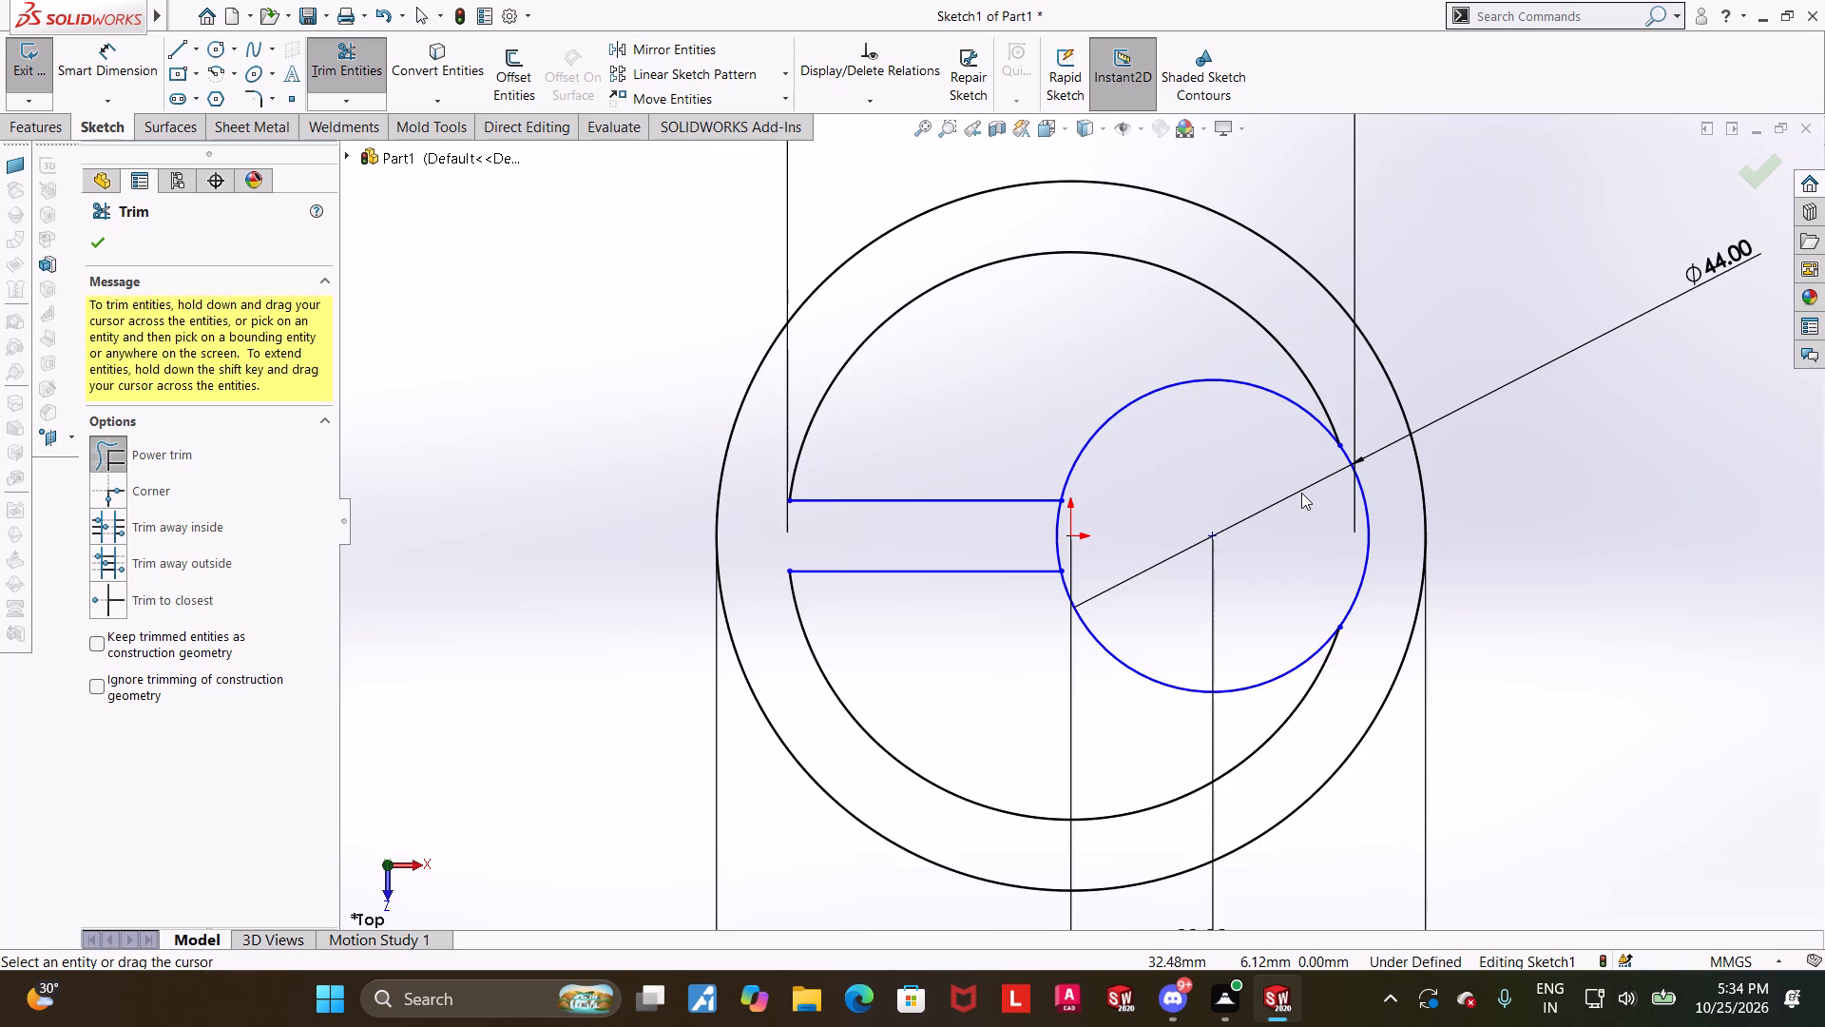
scroll(1301, 493, up, 1)
scroll(1301, 493, down, 1)
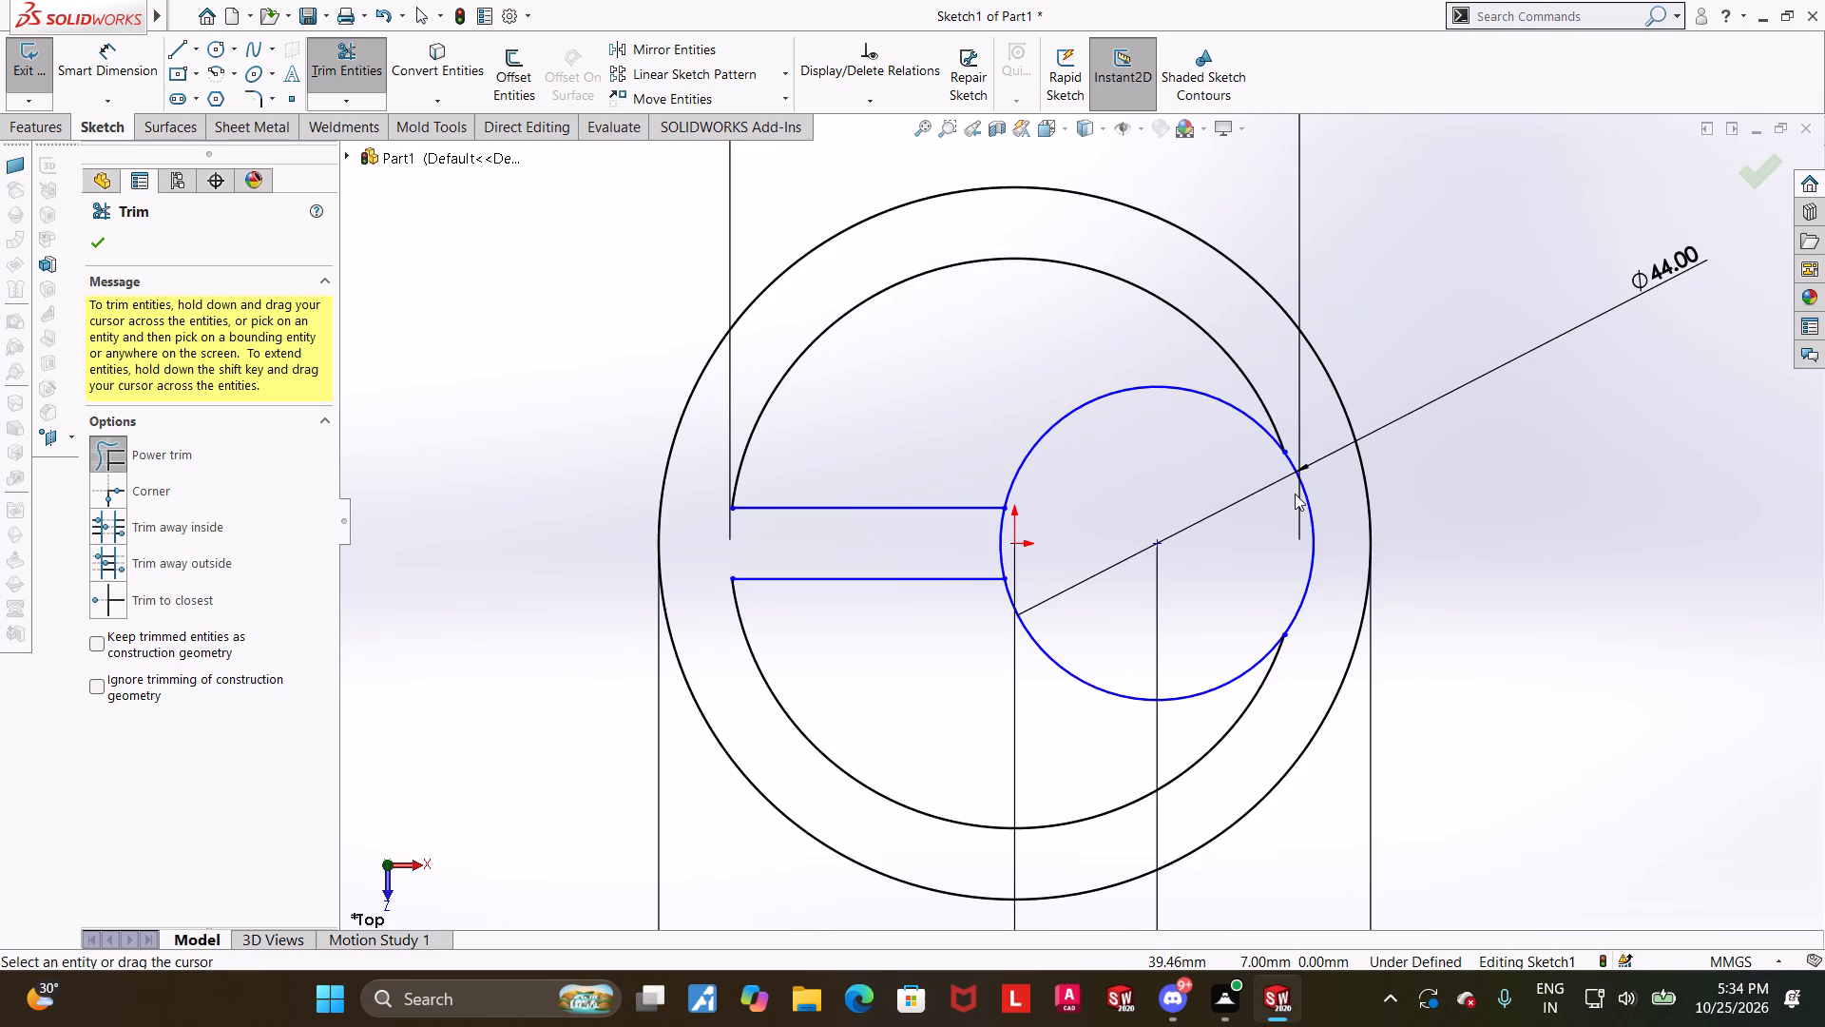
scroll(1294, 494, down, 1)
scroll(1307, 533, up, 3)
key(Escape)
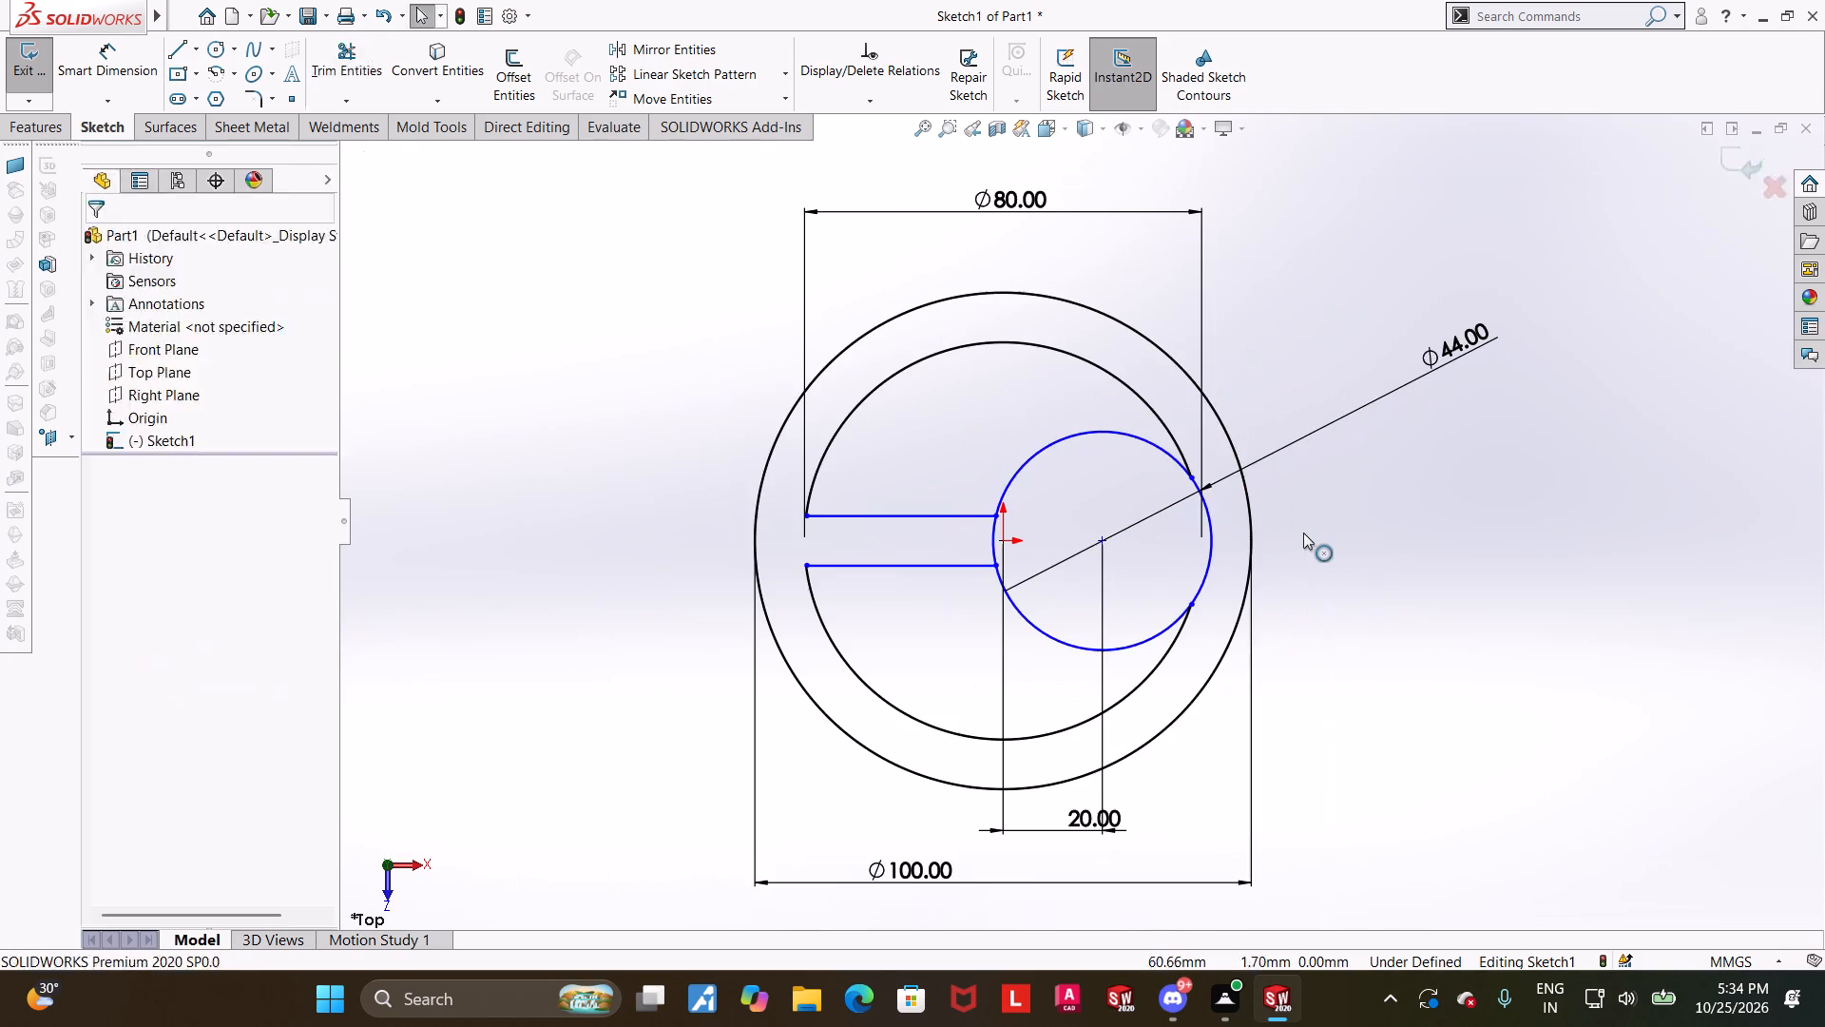
scroll(1210, 544, down, 1)
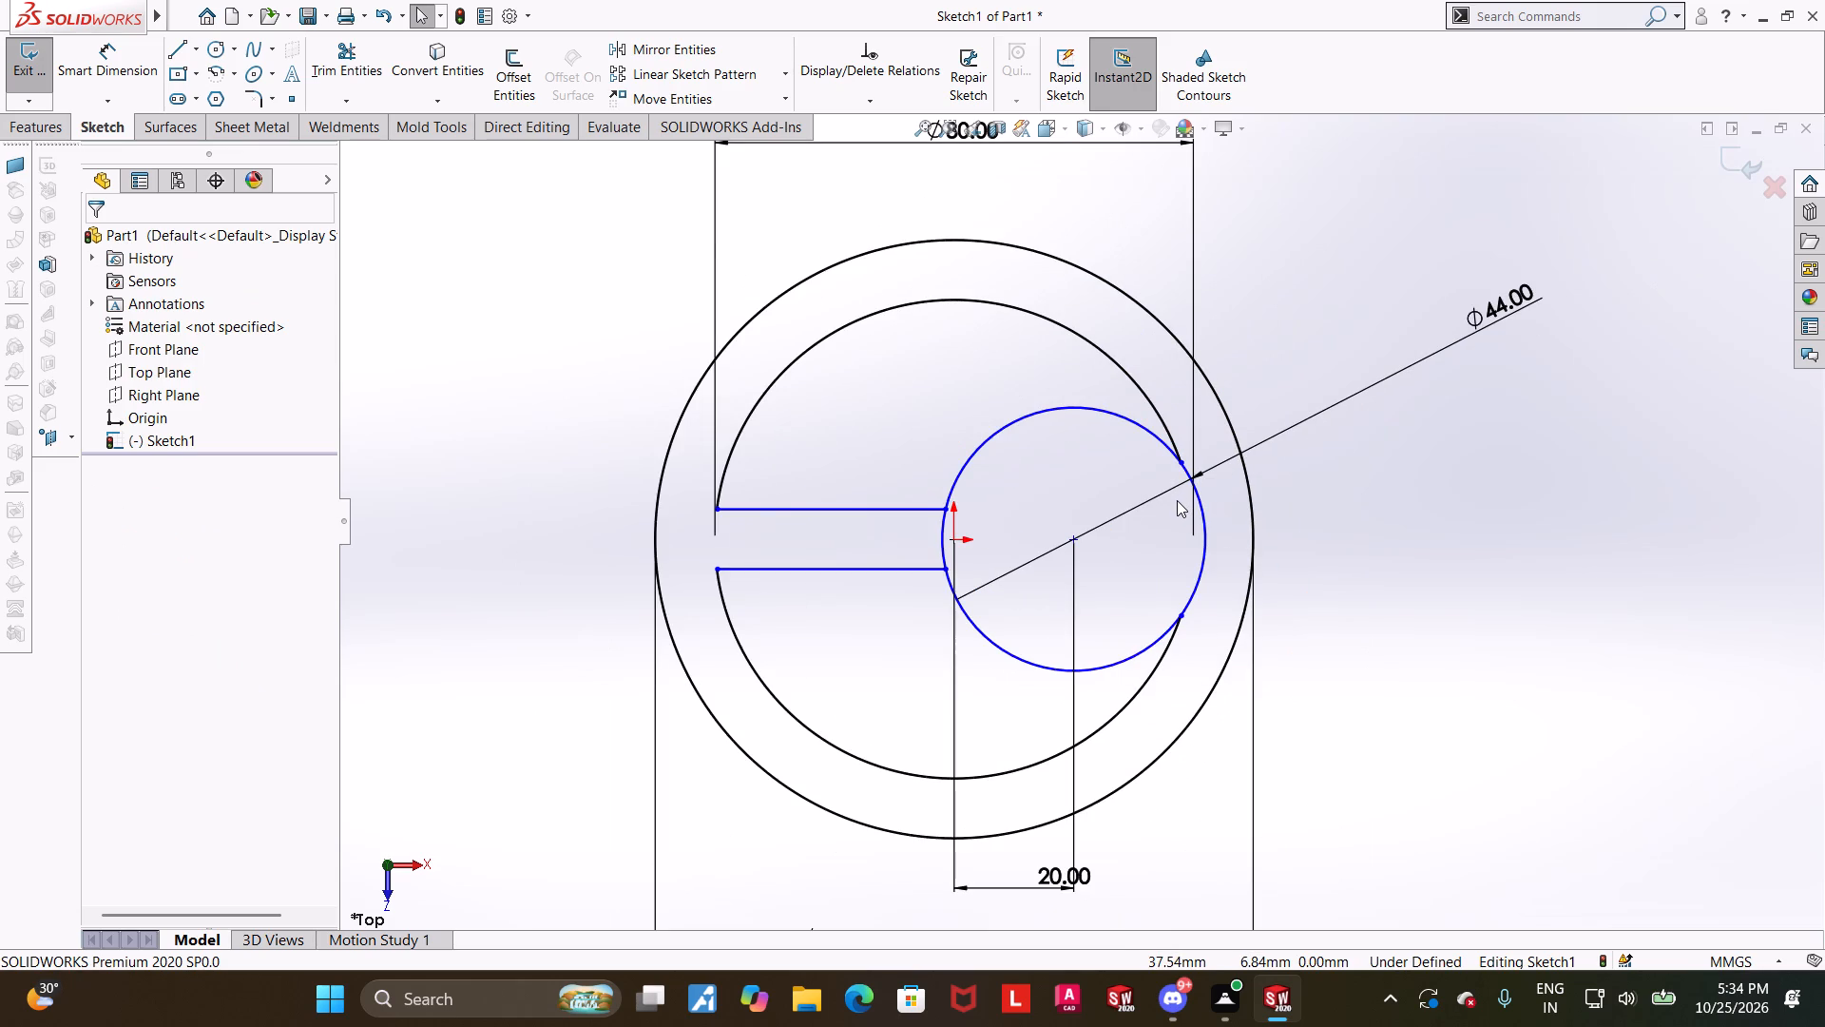
scroll(1177, 500, down, 1)
scroll(1177, 500, up, 2)
scroll(1177, 500, down, 2)
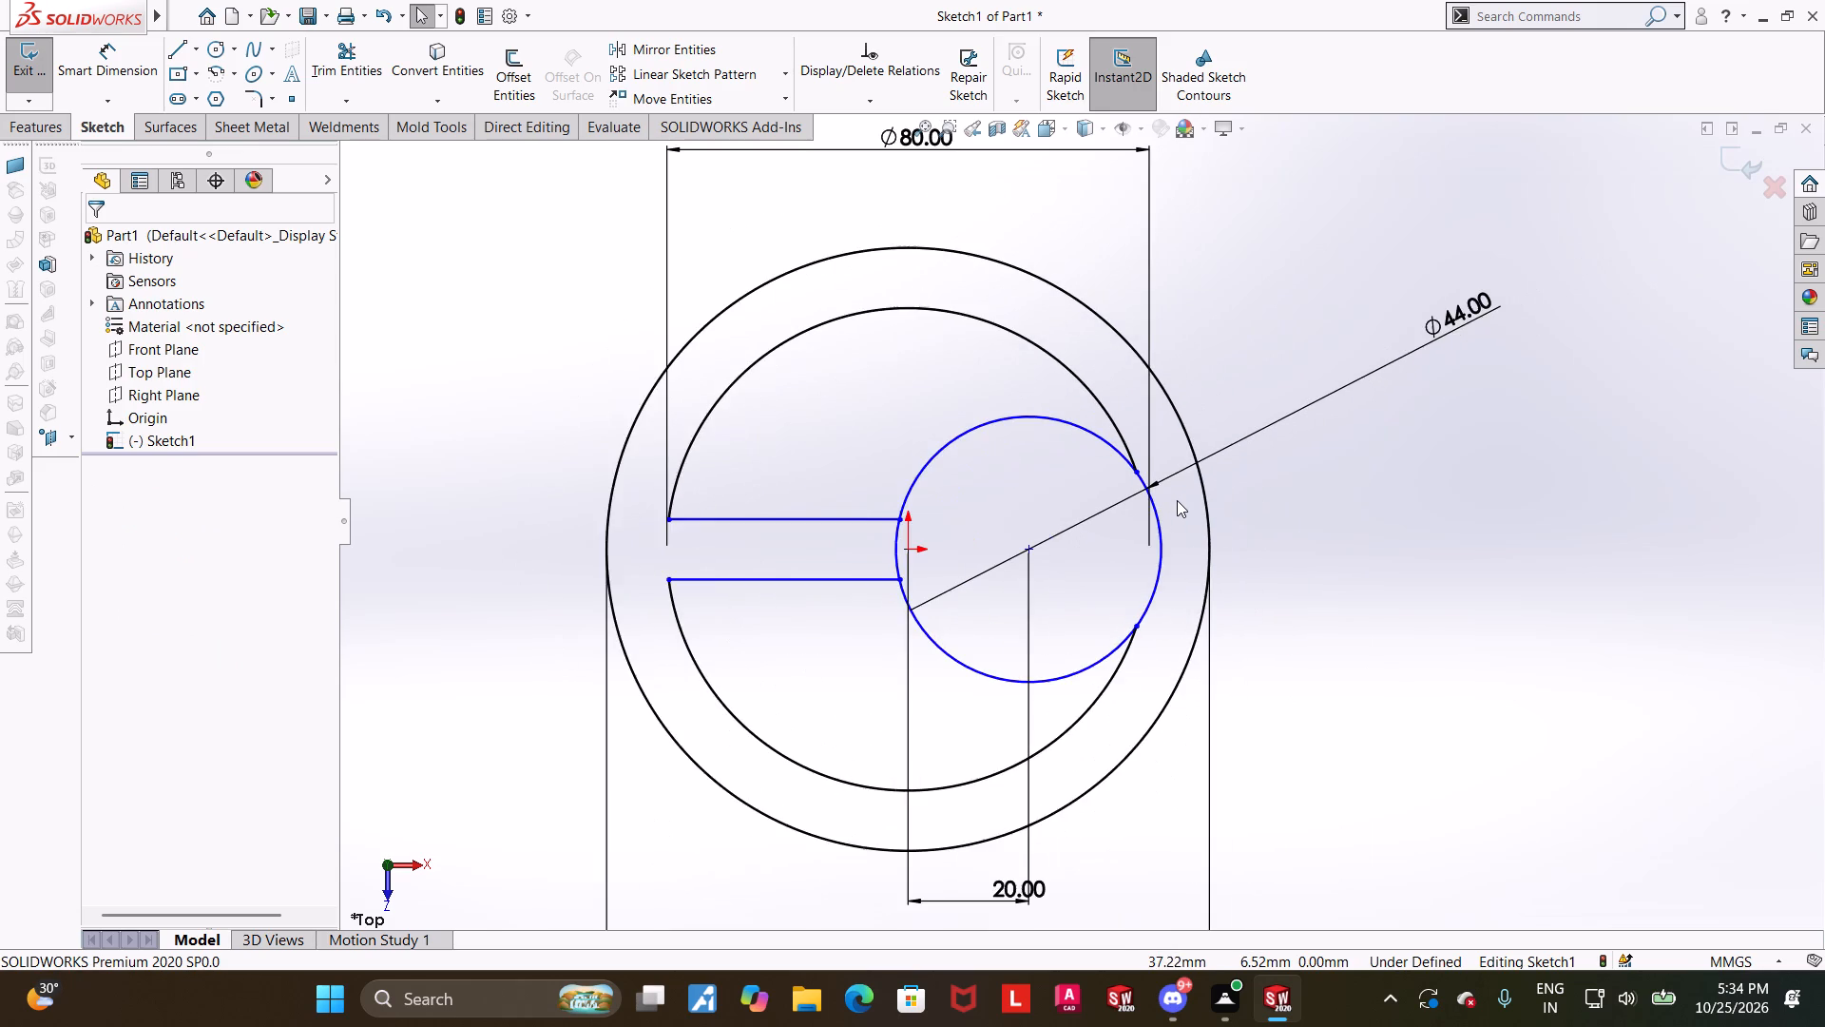
key(Escape)
Sketch a circle of about 26 mm radius concentric with the 44 mm circle.
double_click(219, 44)
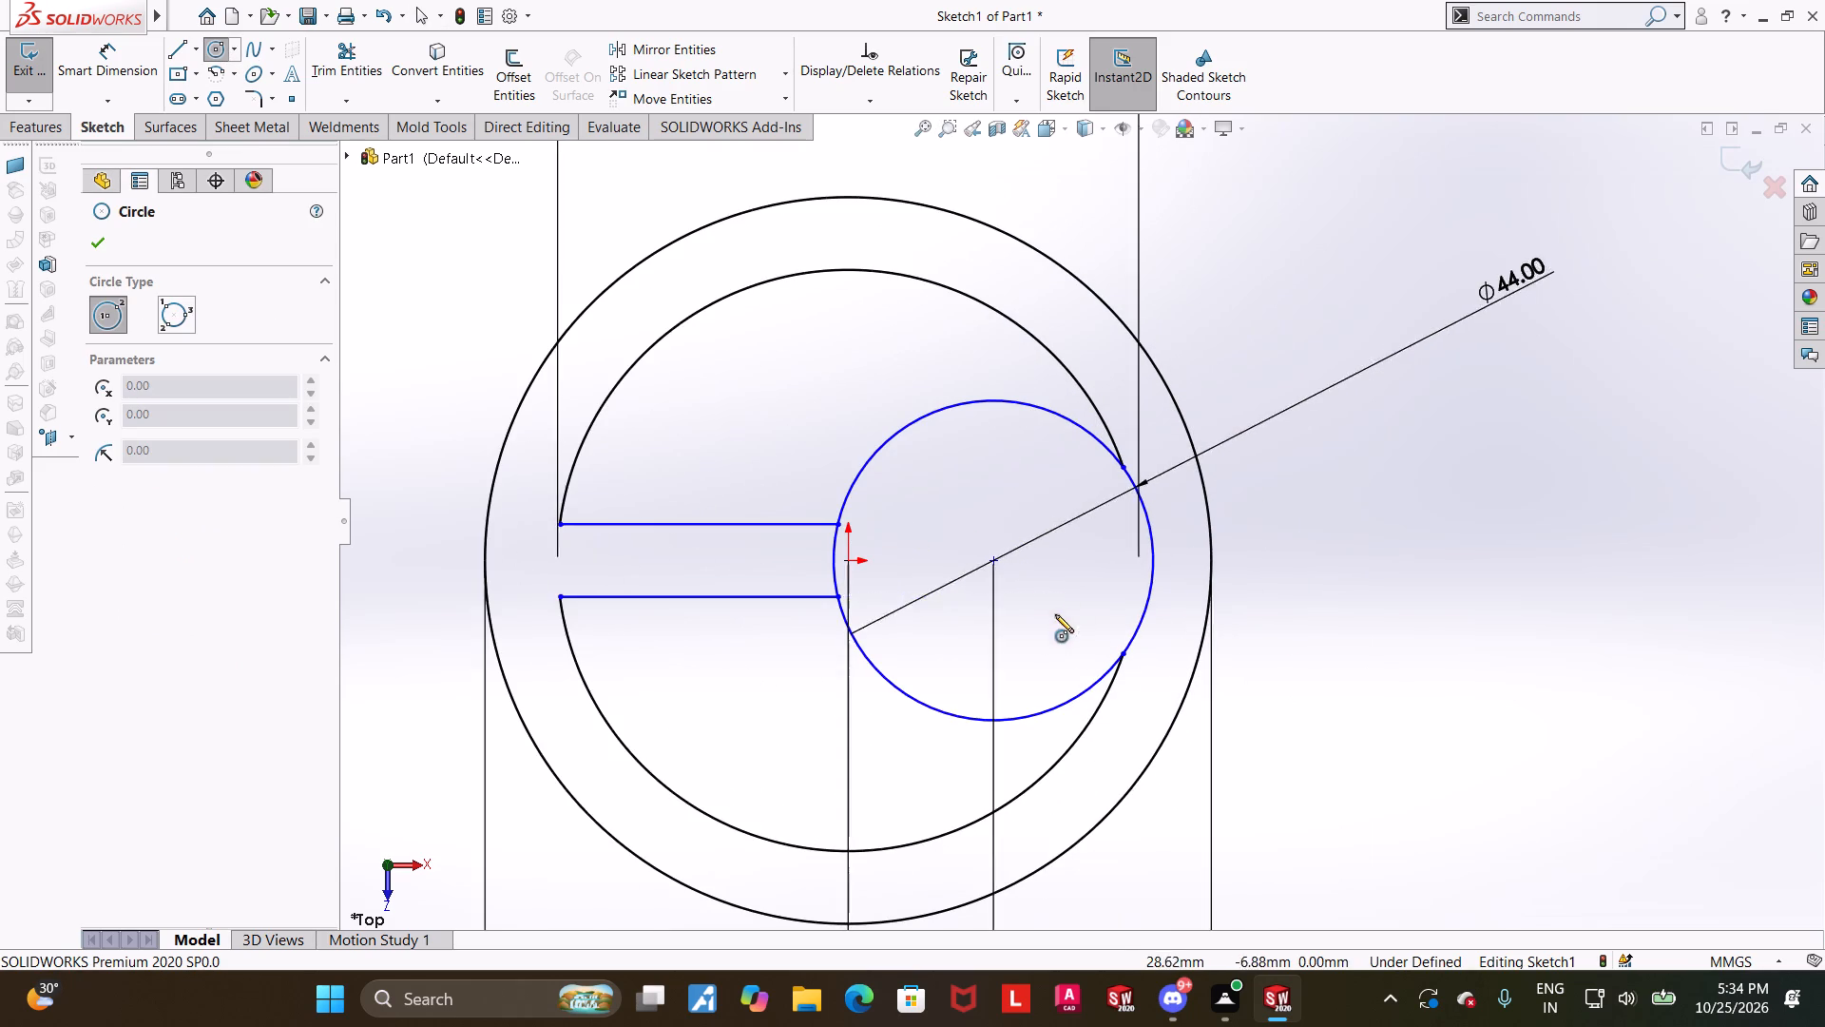
click(991, 556)
click(914, 390)
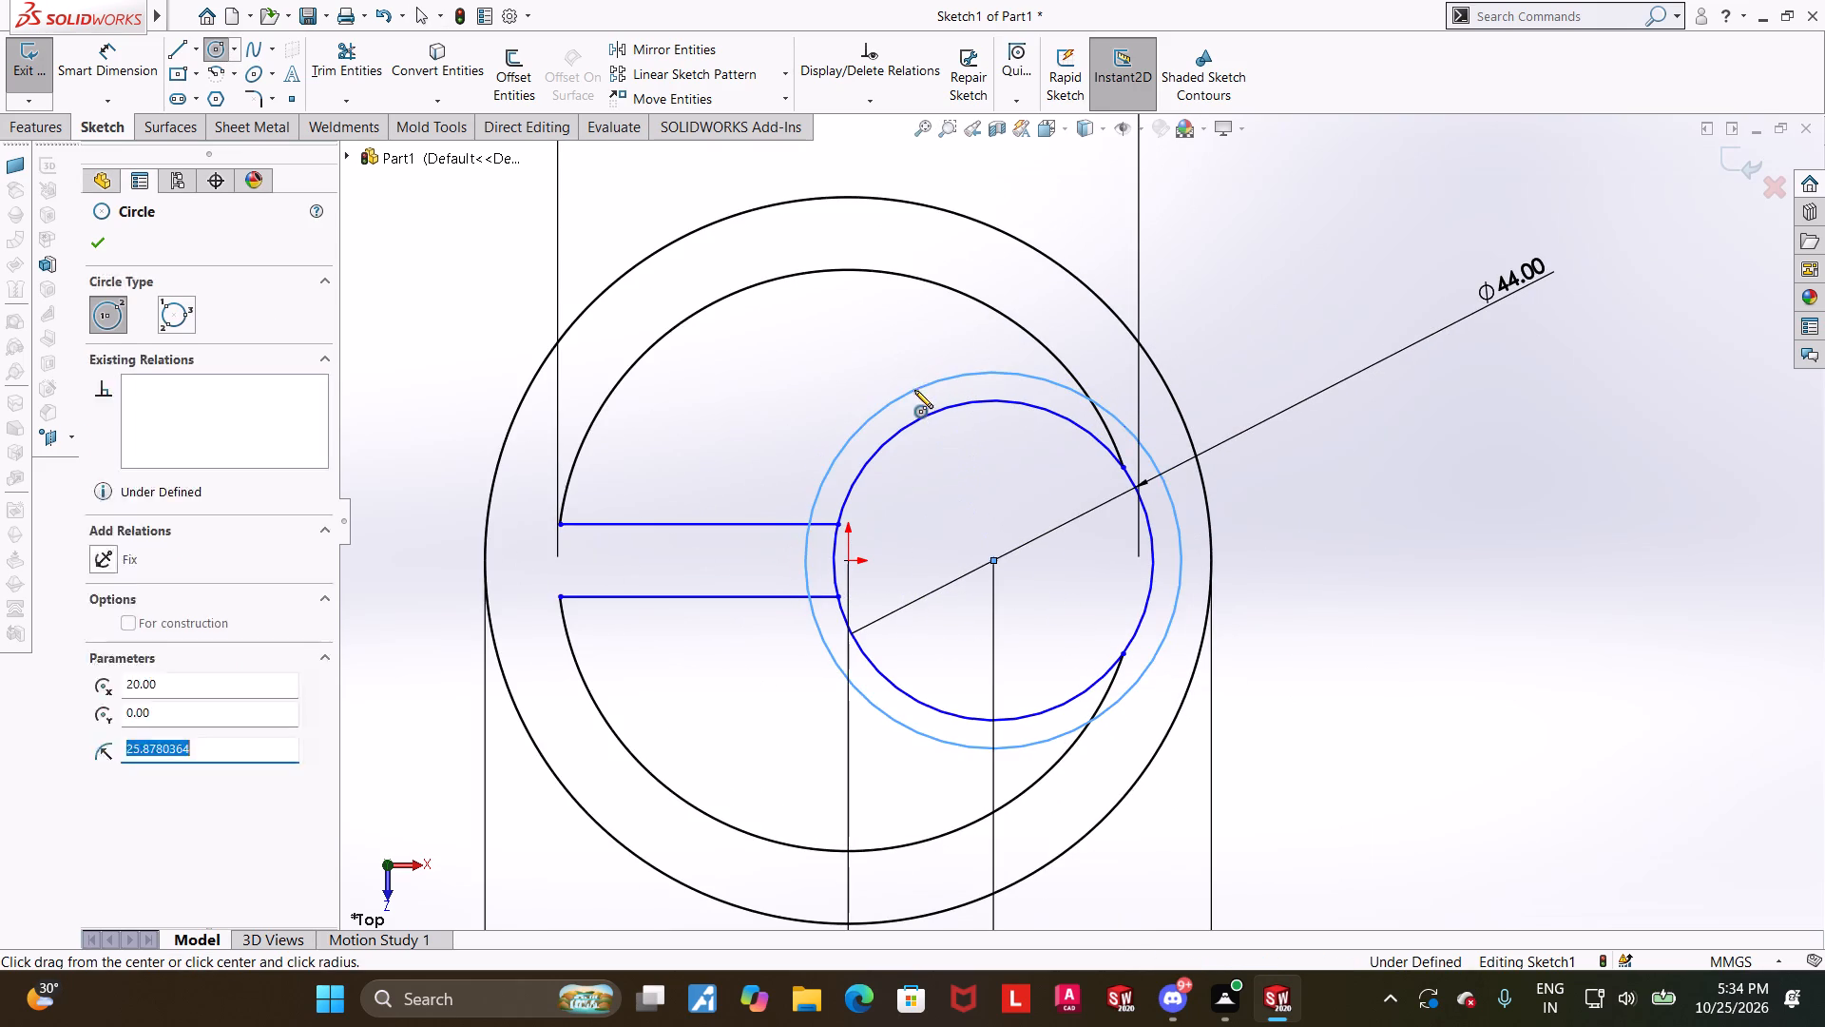
key(Escape)
key(Escape)
Dimension the new concentric circle's diameter to 50 mm.
click(140, 66)
click(1181, 560)
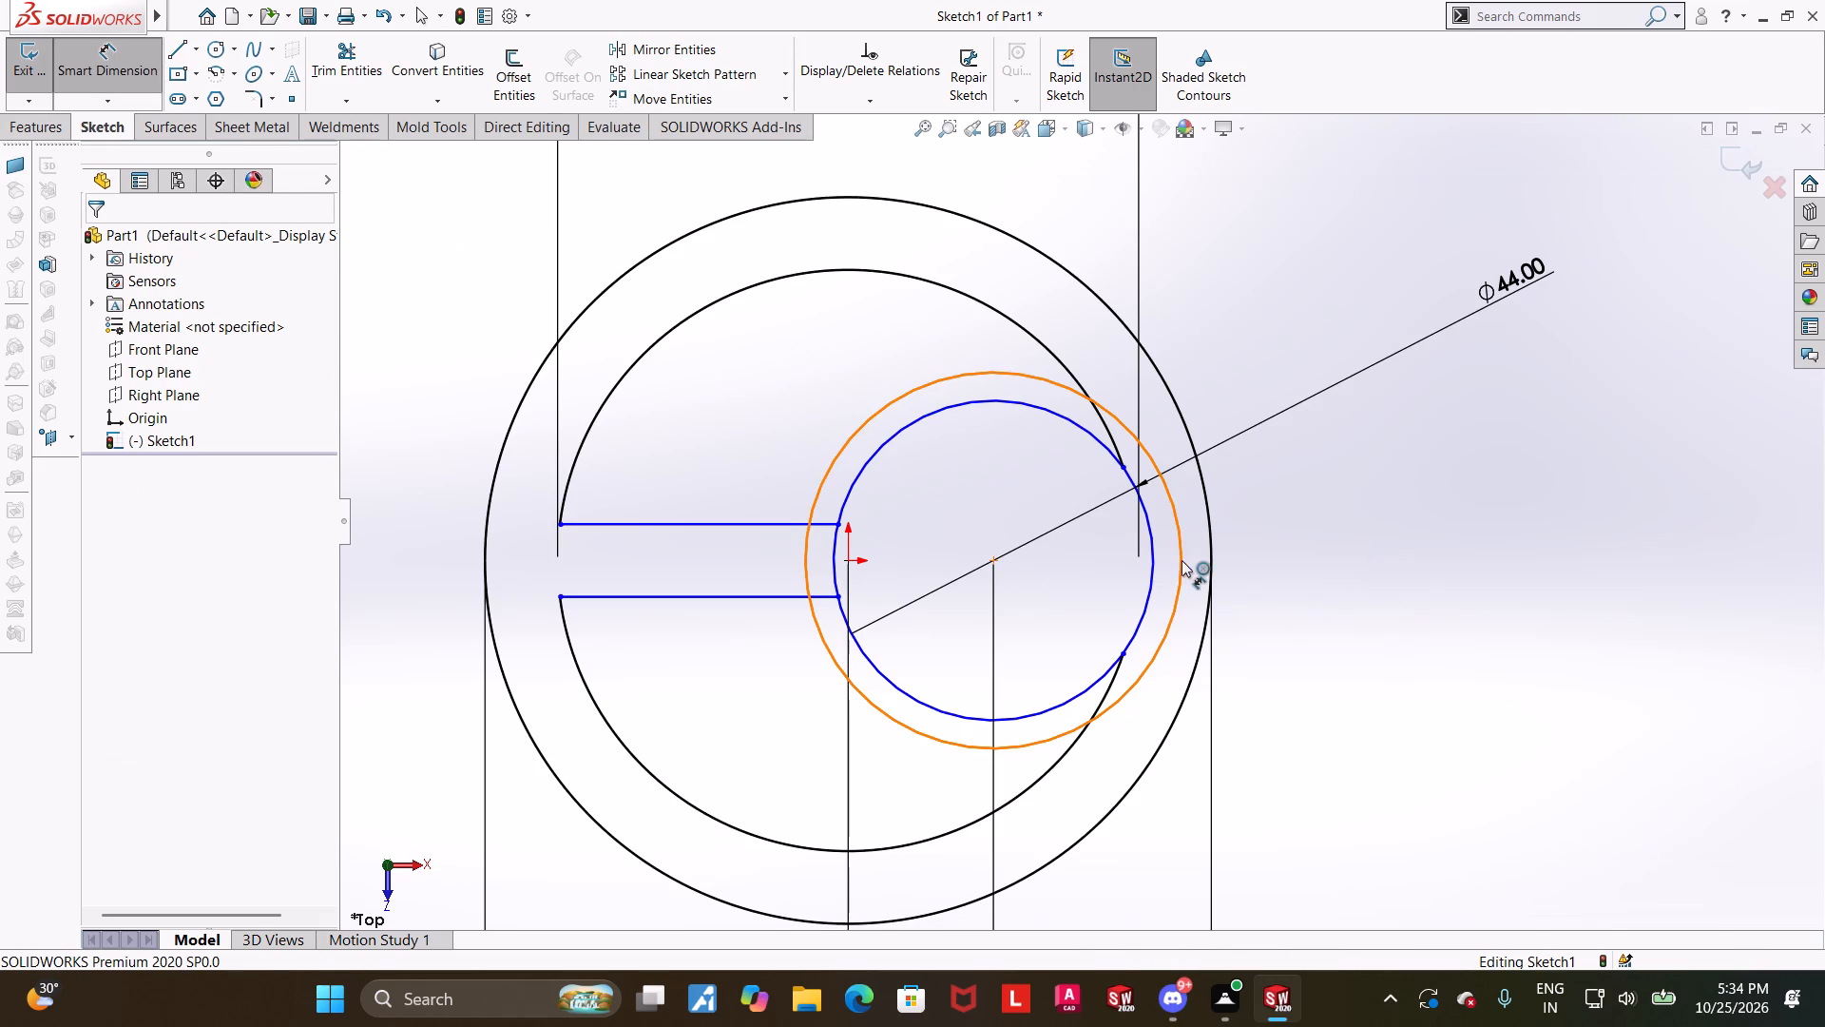
click(1428, 576)
key(5)
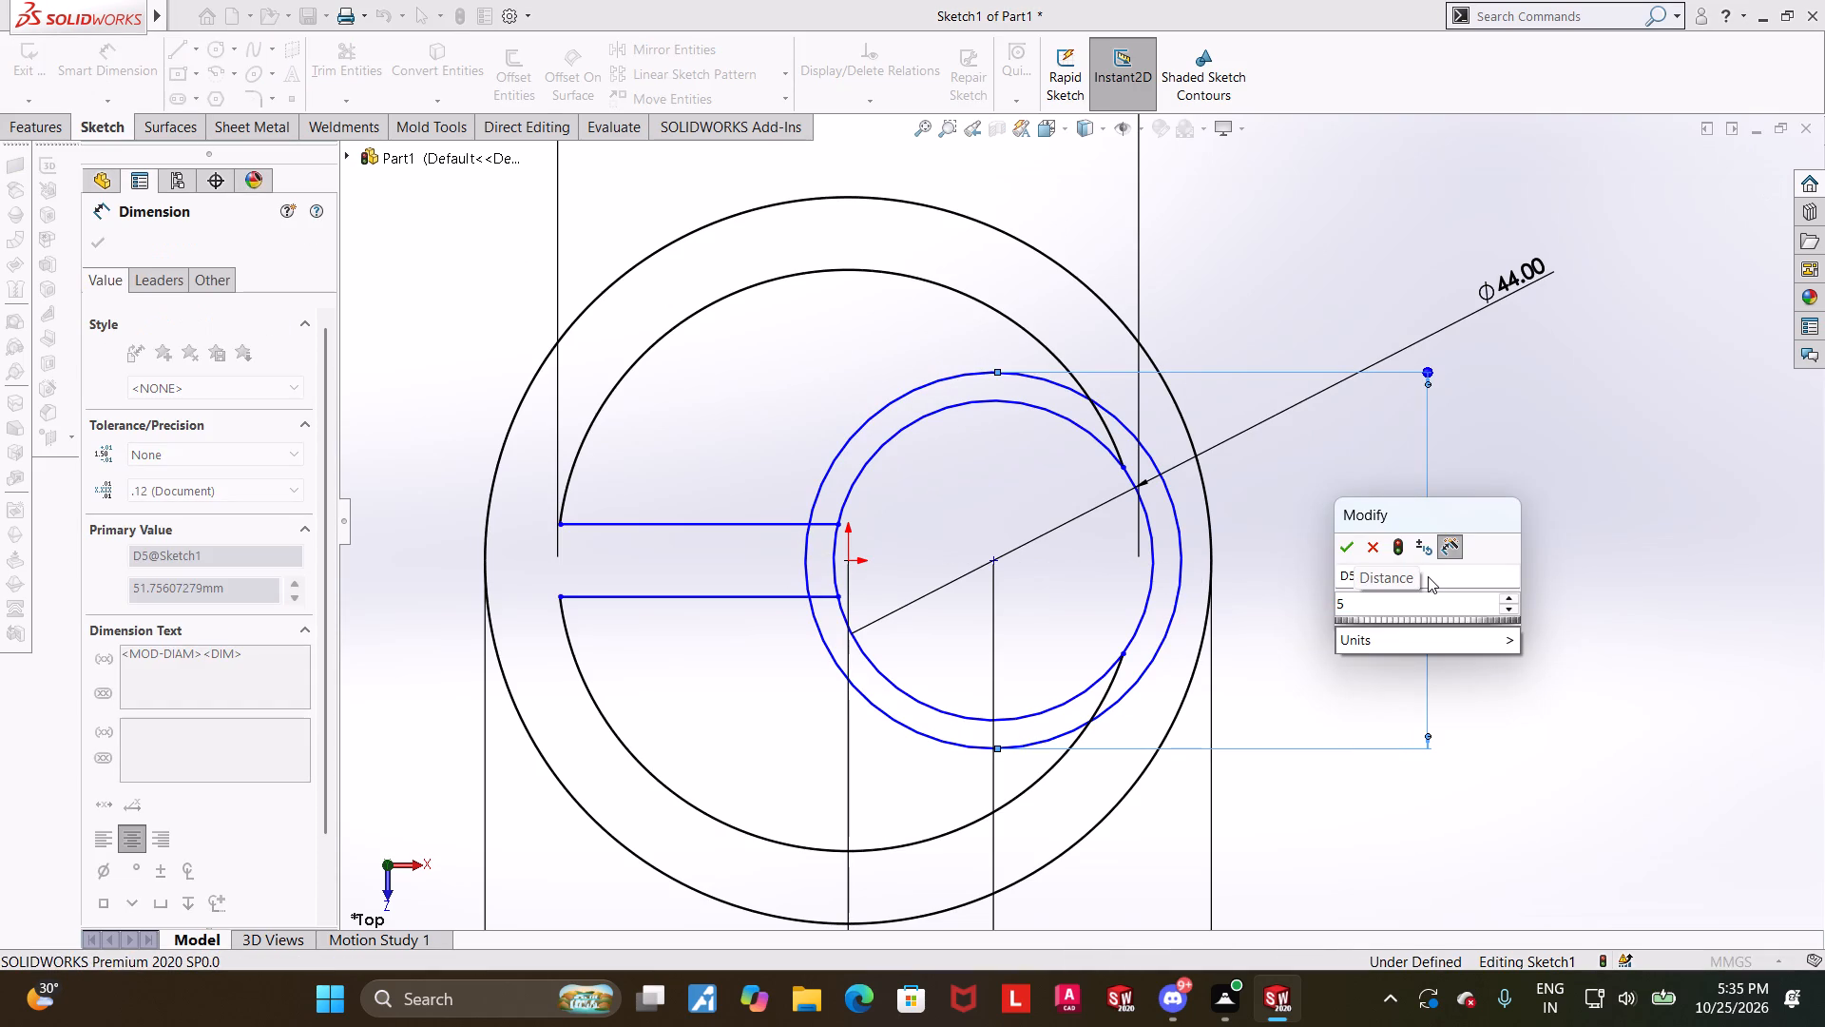
key(0)
key(Return)
key(Escape)
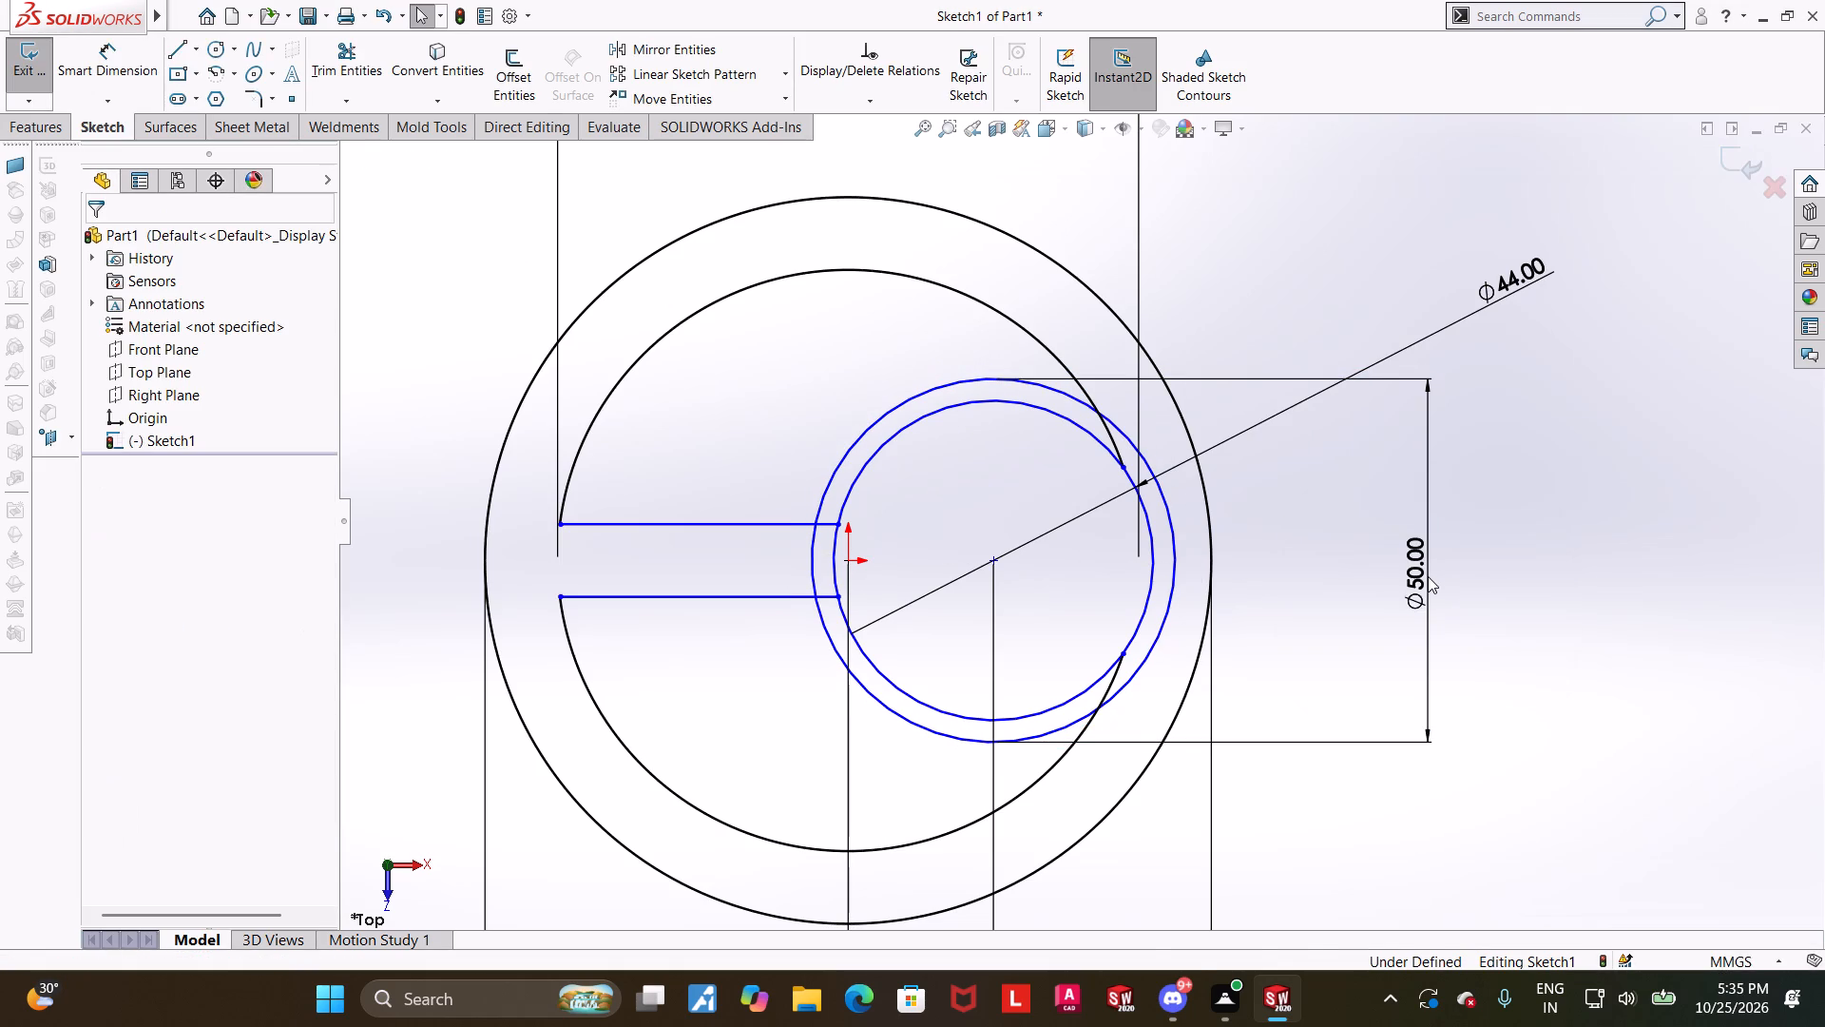
Trim the parallel lines and 80 mm arc ends back to the 50 mm circle, and remove that circle's portion outside the 80 mm arc.
click(355, 60)
scroll(881, 451, down, 5)
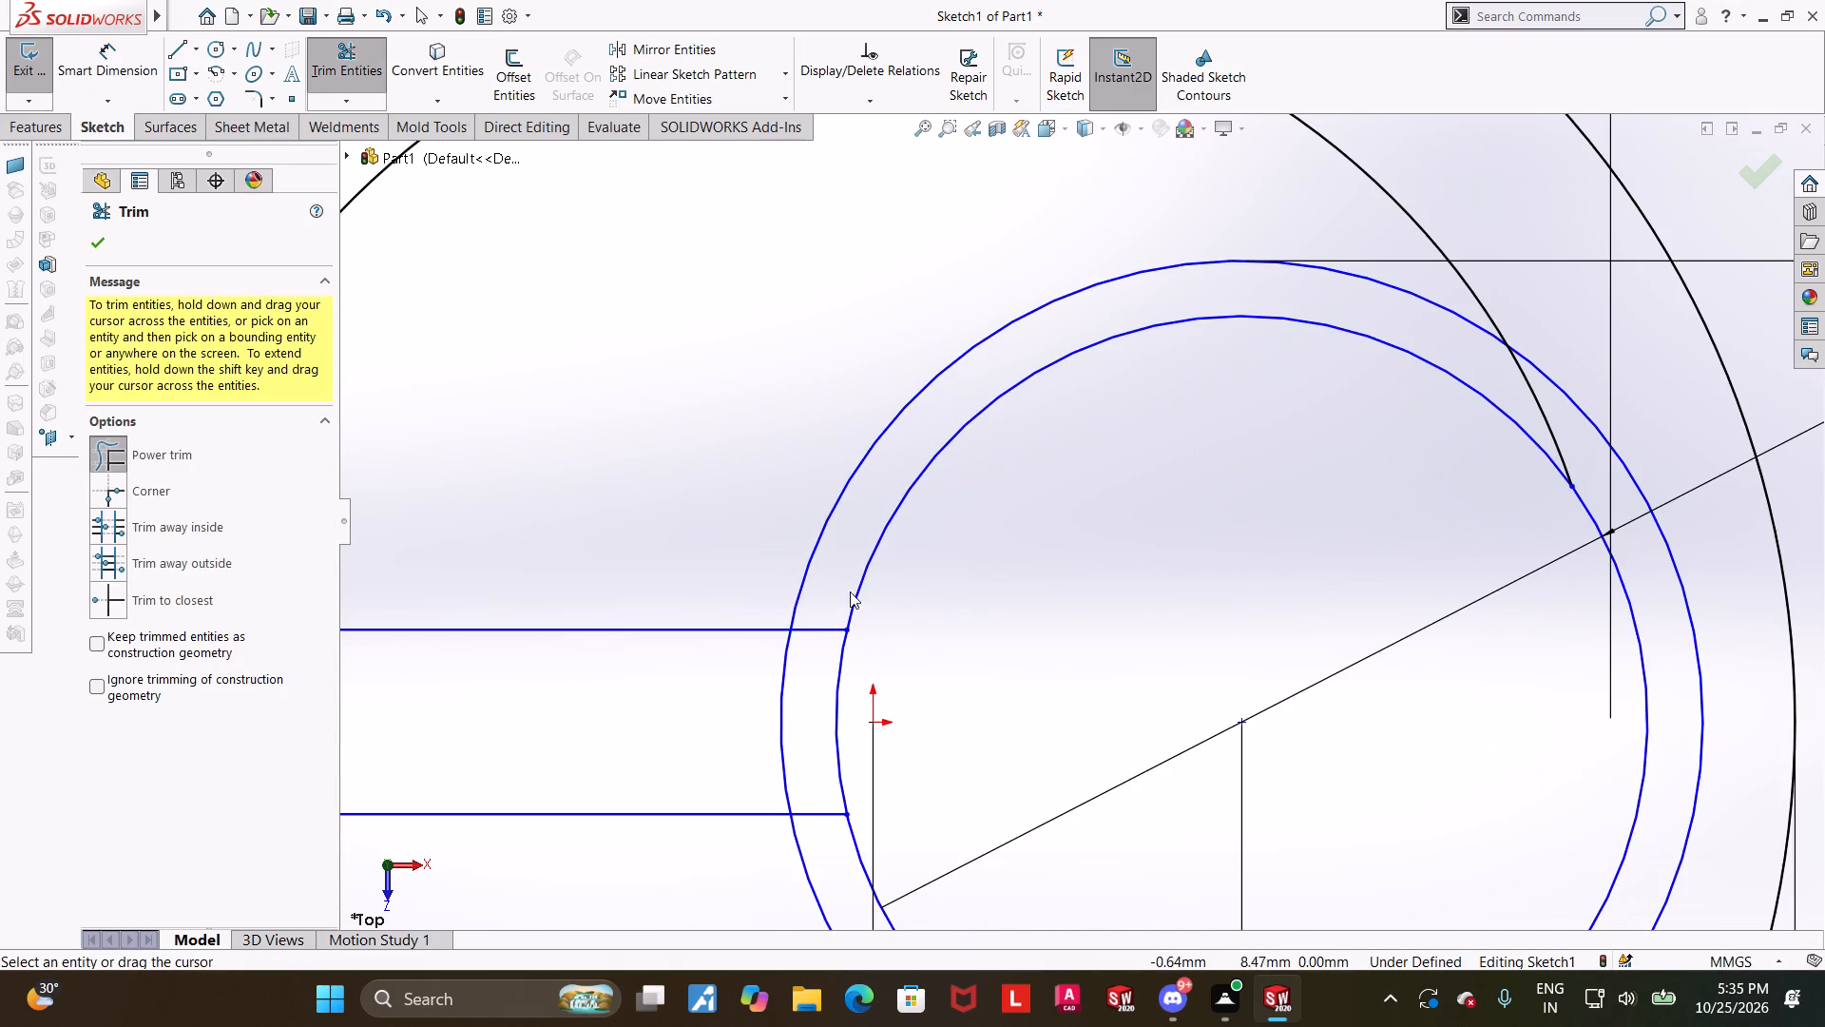
drag(821, 649, 821, 601)
drag(1581, 443, 1504, 348)
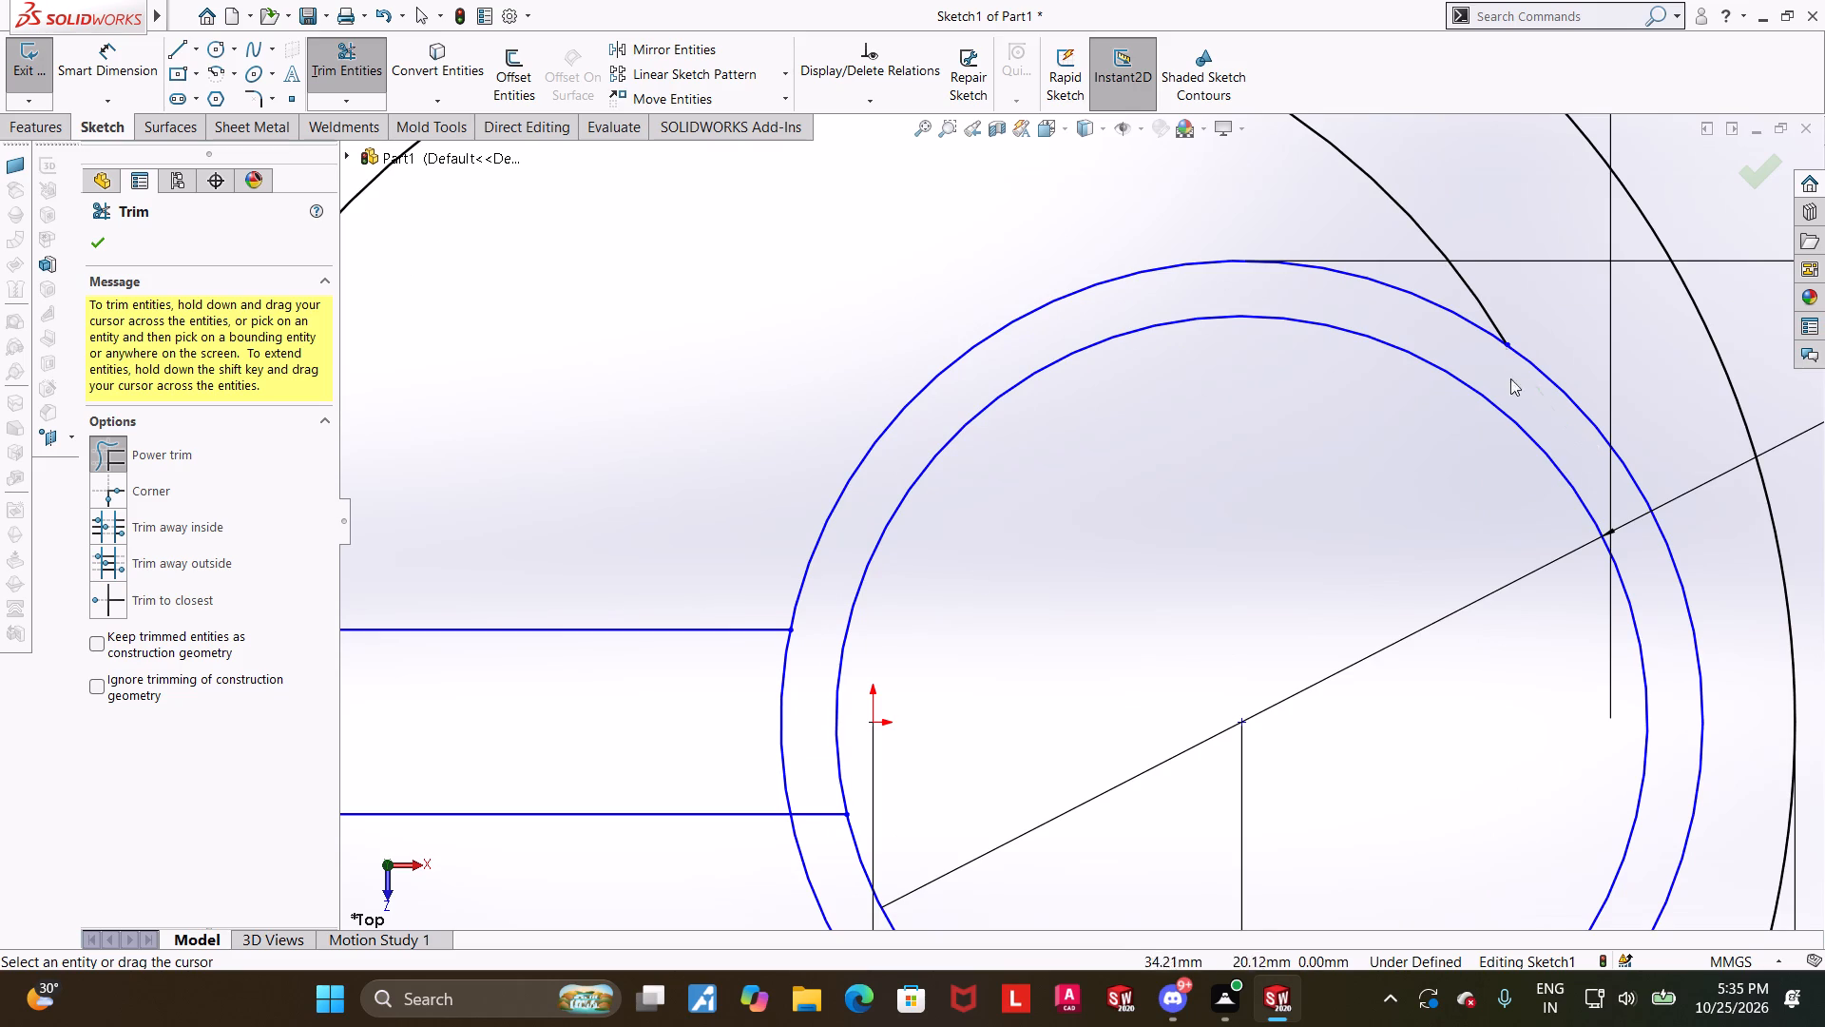
drag(1563, 417, 1600, 399)
scroll(1596, 427, down, 4)
scroll(1584, 452, up, 11)
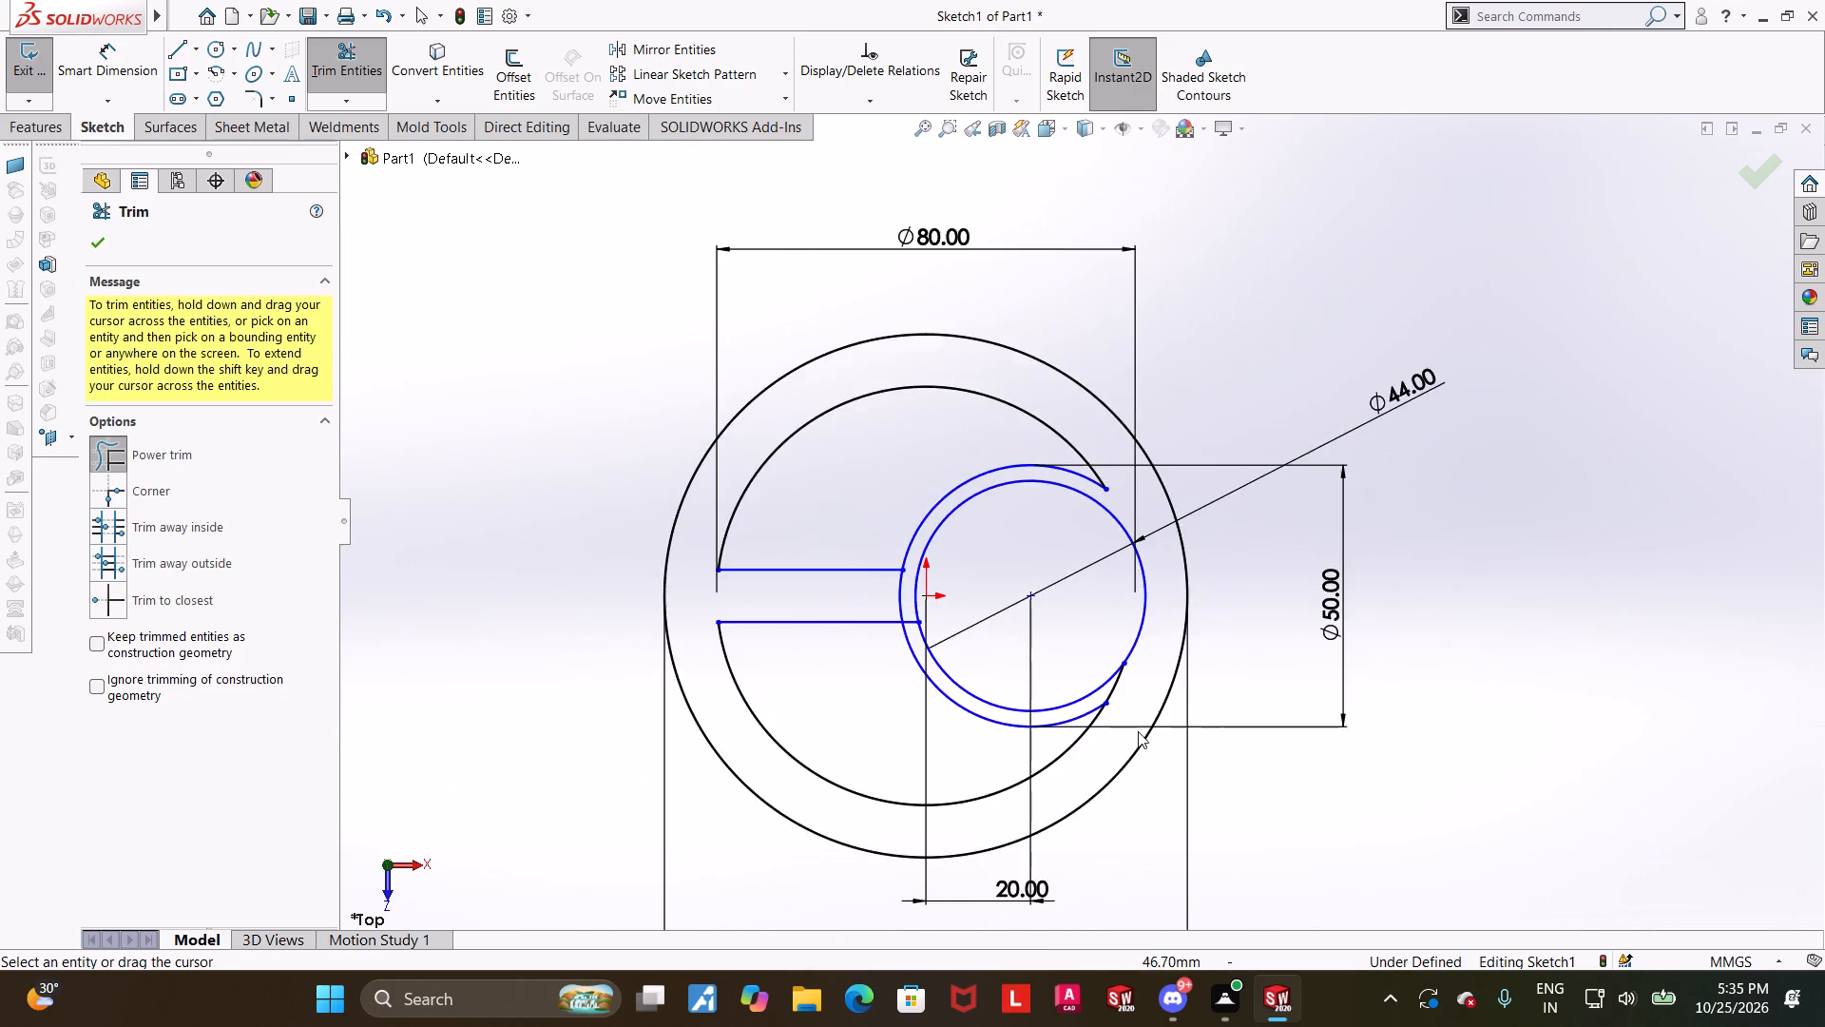
scroll(1115, 742, down, 4)
drag(1130, 564, 1092, 576)
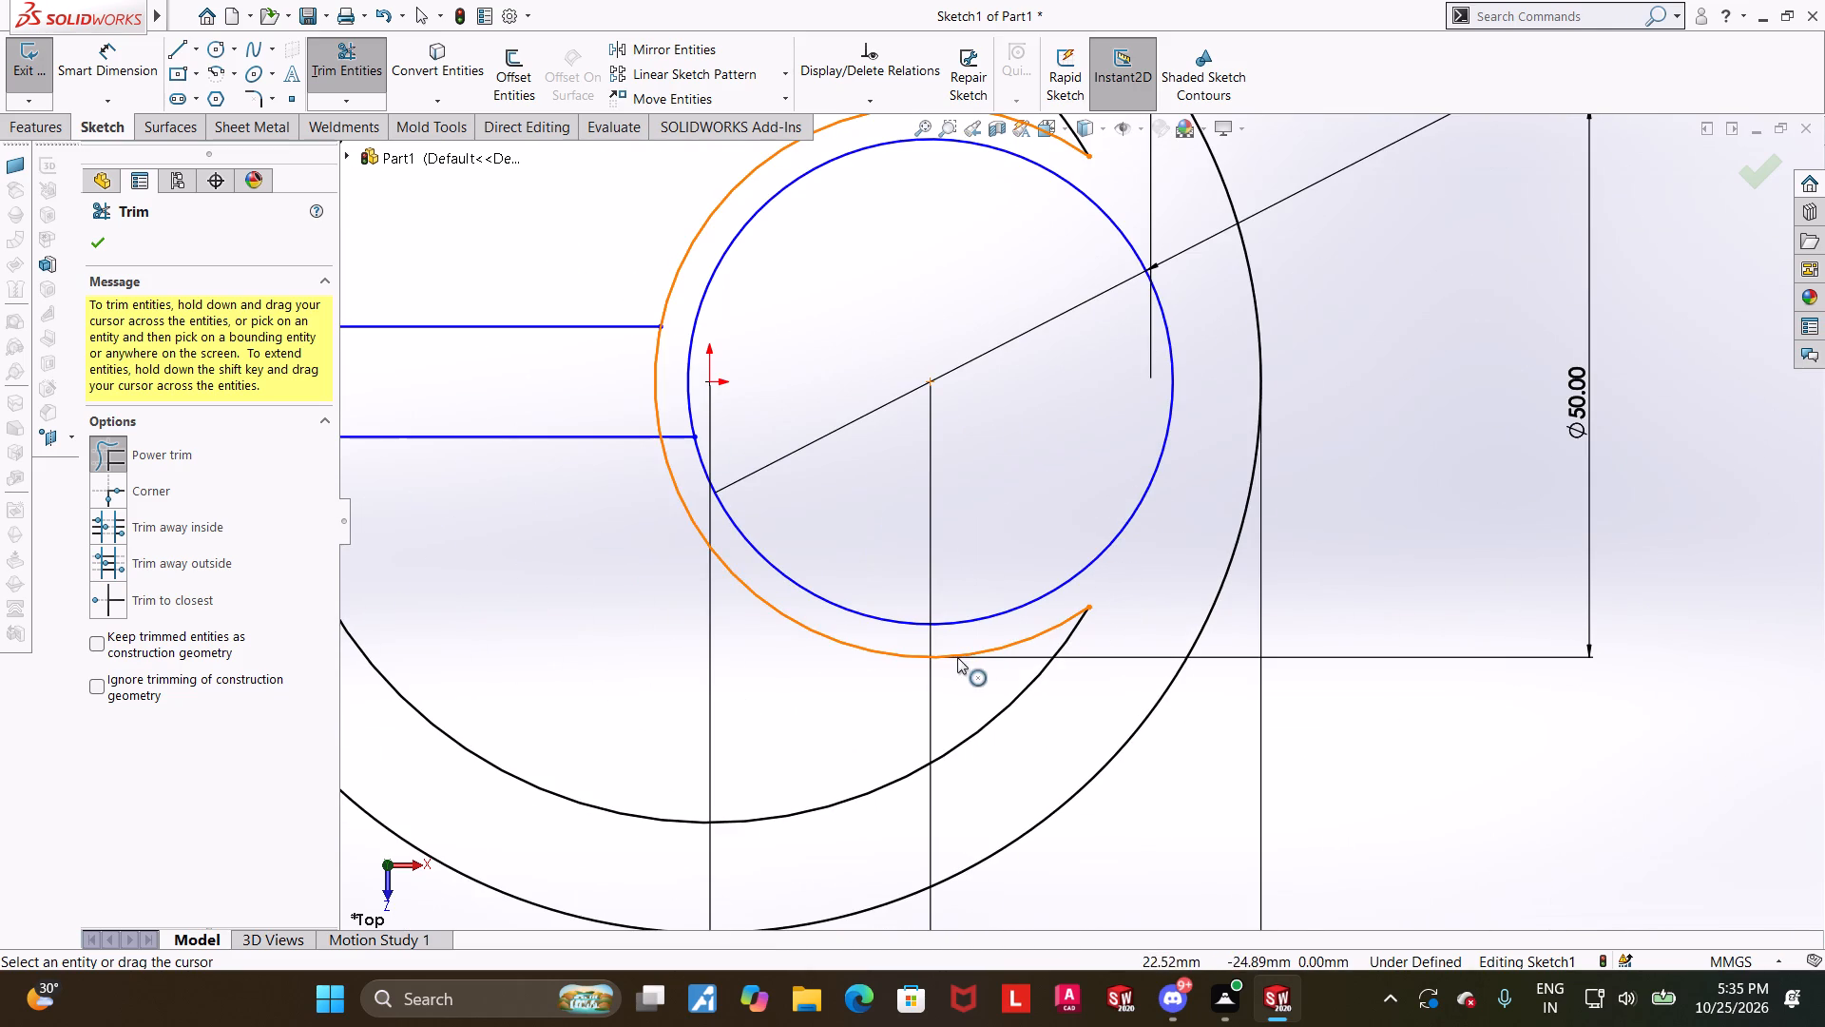
drag(692, 454, 674, 398)
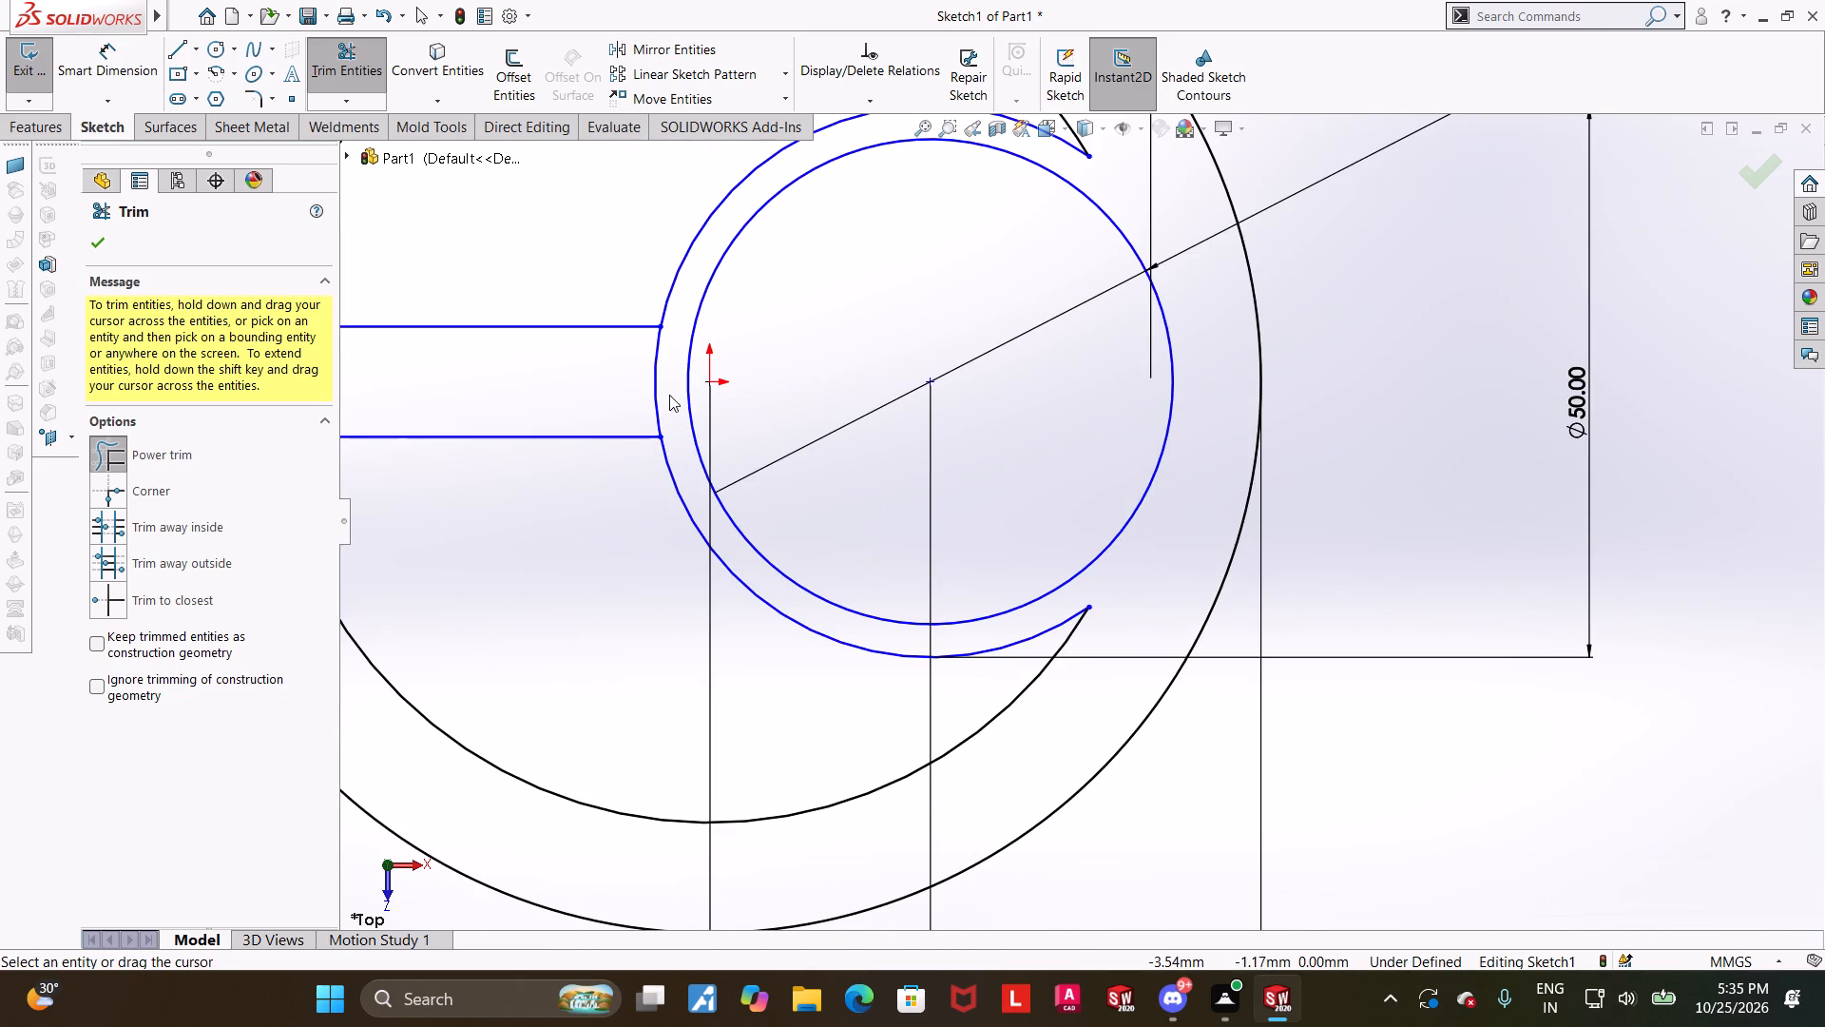
Trim away the portion of the 50 mm arc lying between the two parallel web lines.
drag(668, 389, 584, 375)
scroll(574, 374, up, 4)
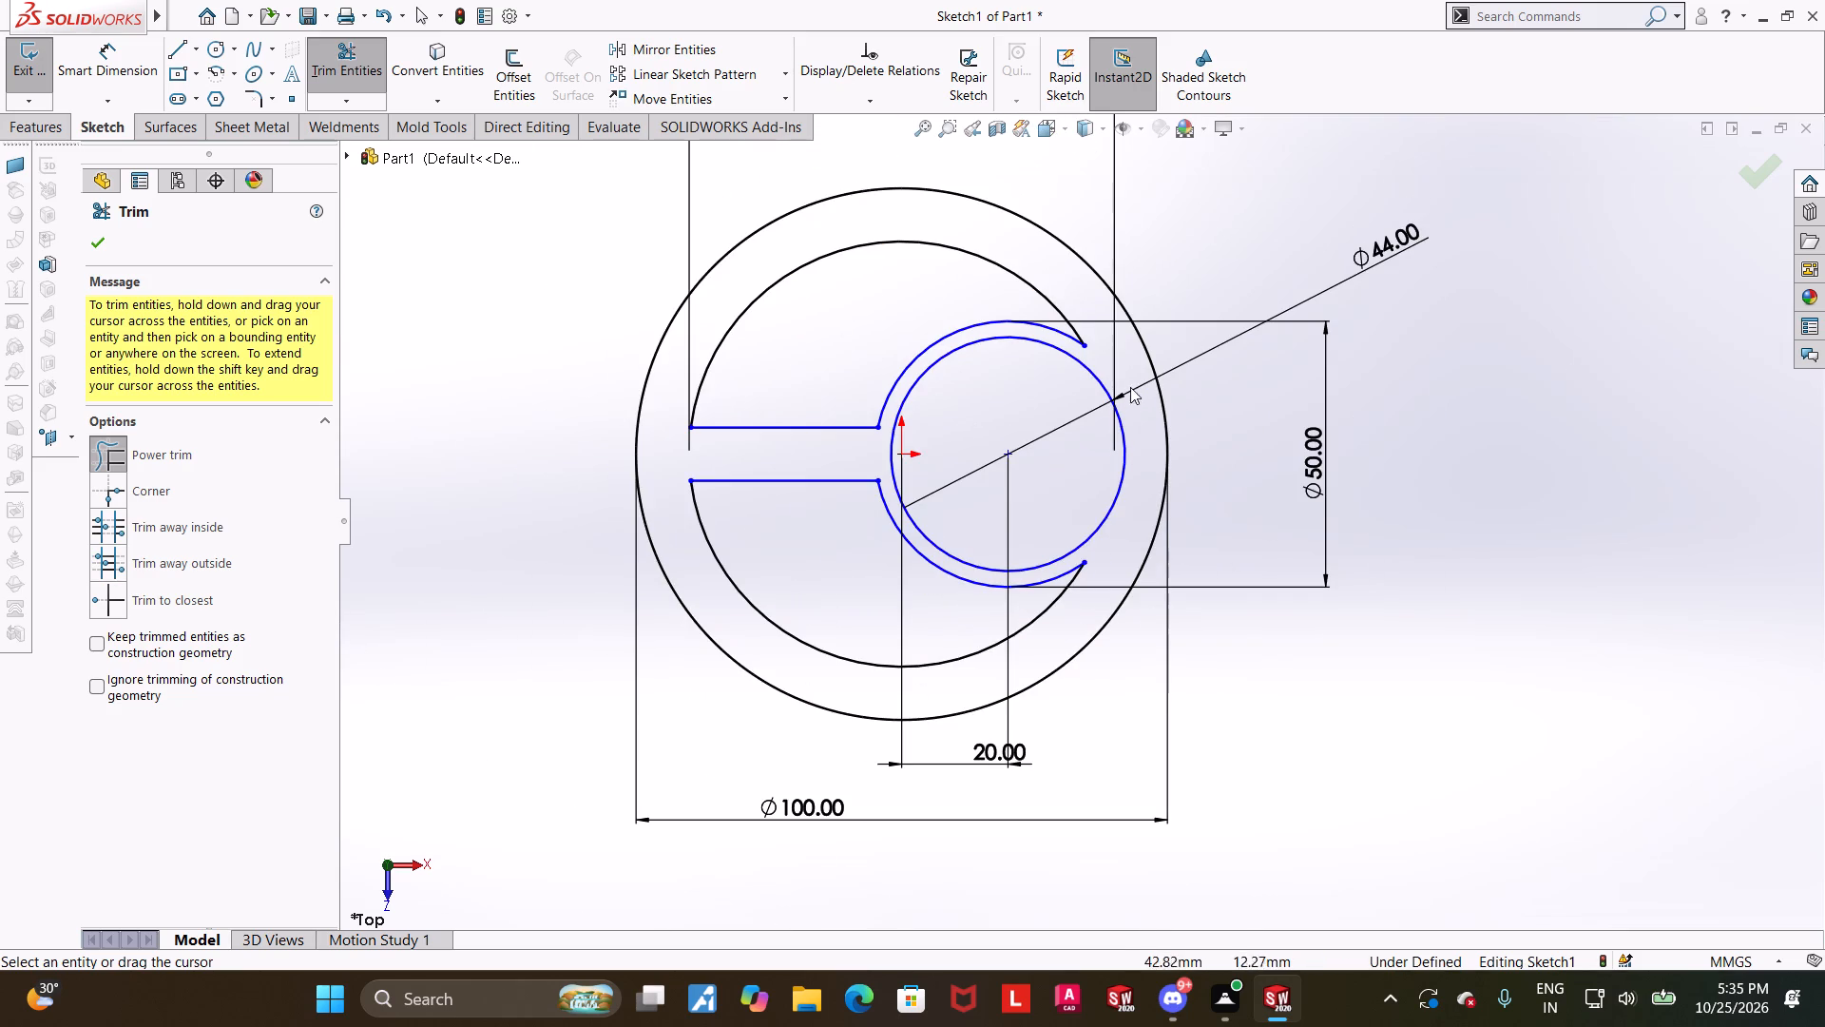
key(Escape)
key(Escape)
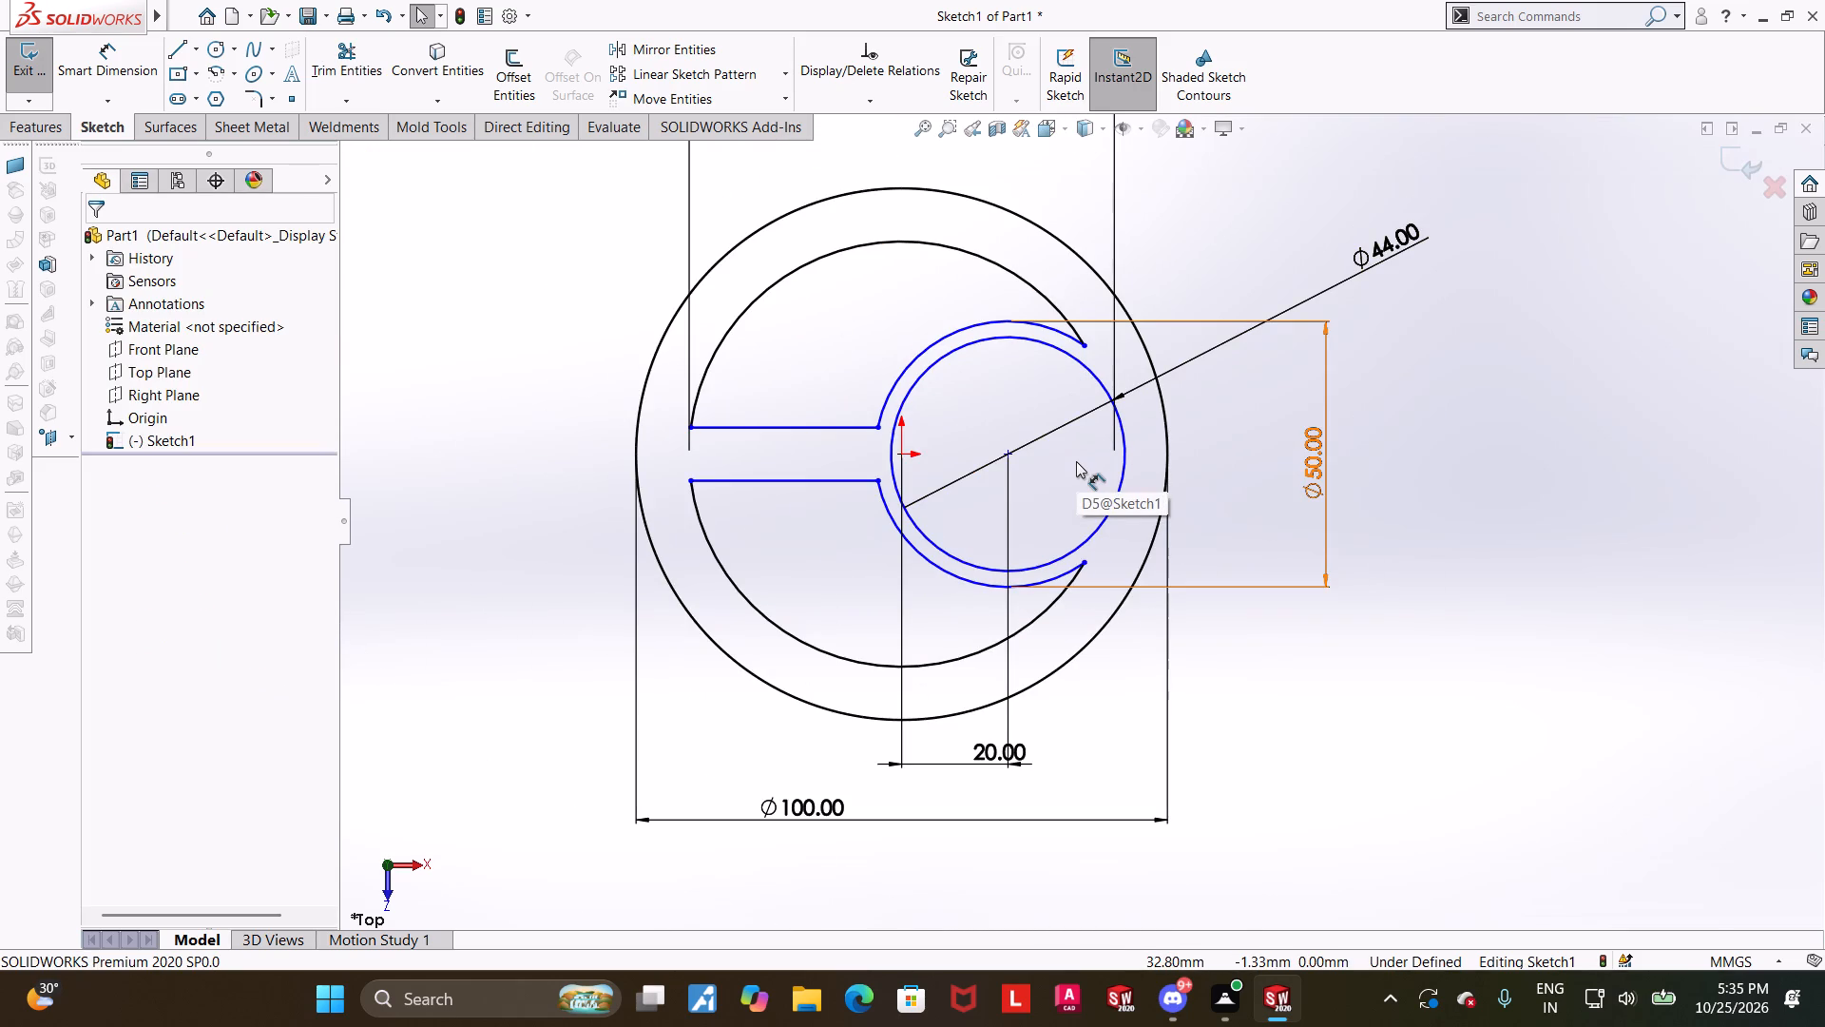
Add a horizontal relation between the origin and the centre point of the 44 mm circle.
scroll(1076, 456, up, 2)
scroll(1076, 456, down, 2)
key(Escape)
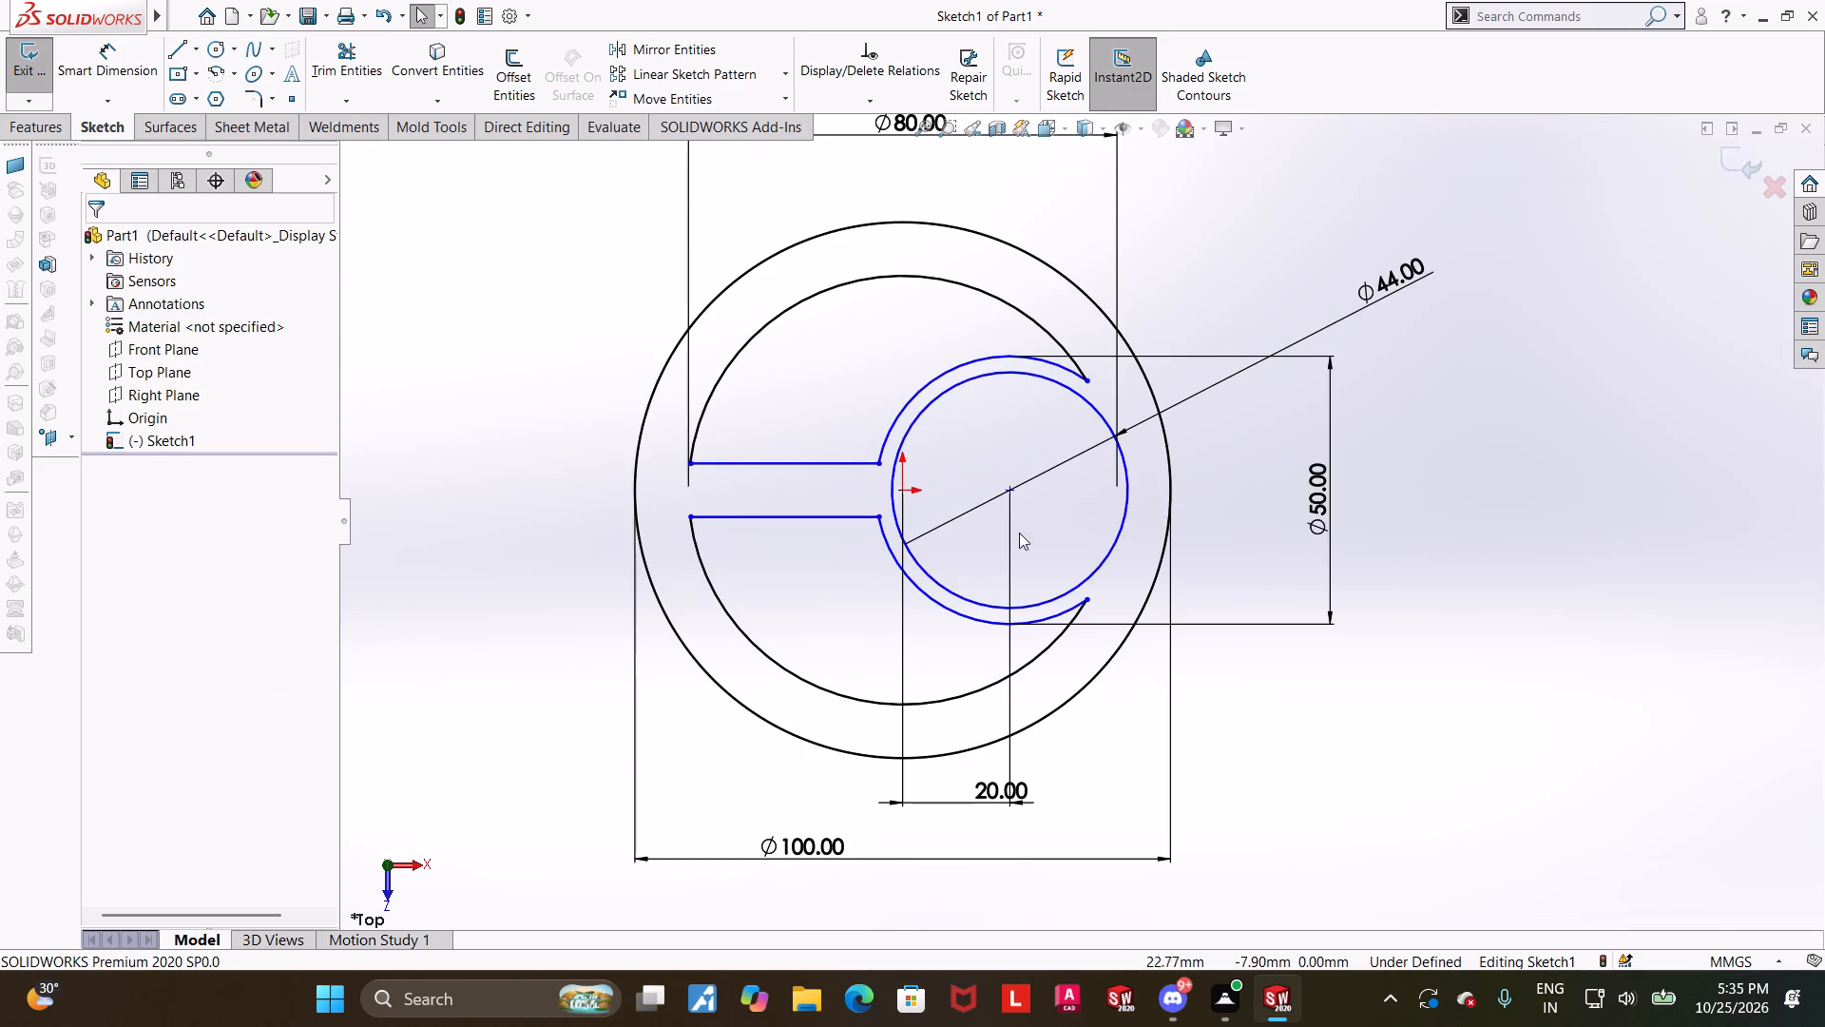
scroll(987, 544, down, 1)
click(887, 477)
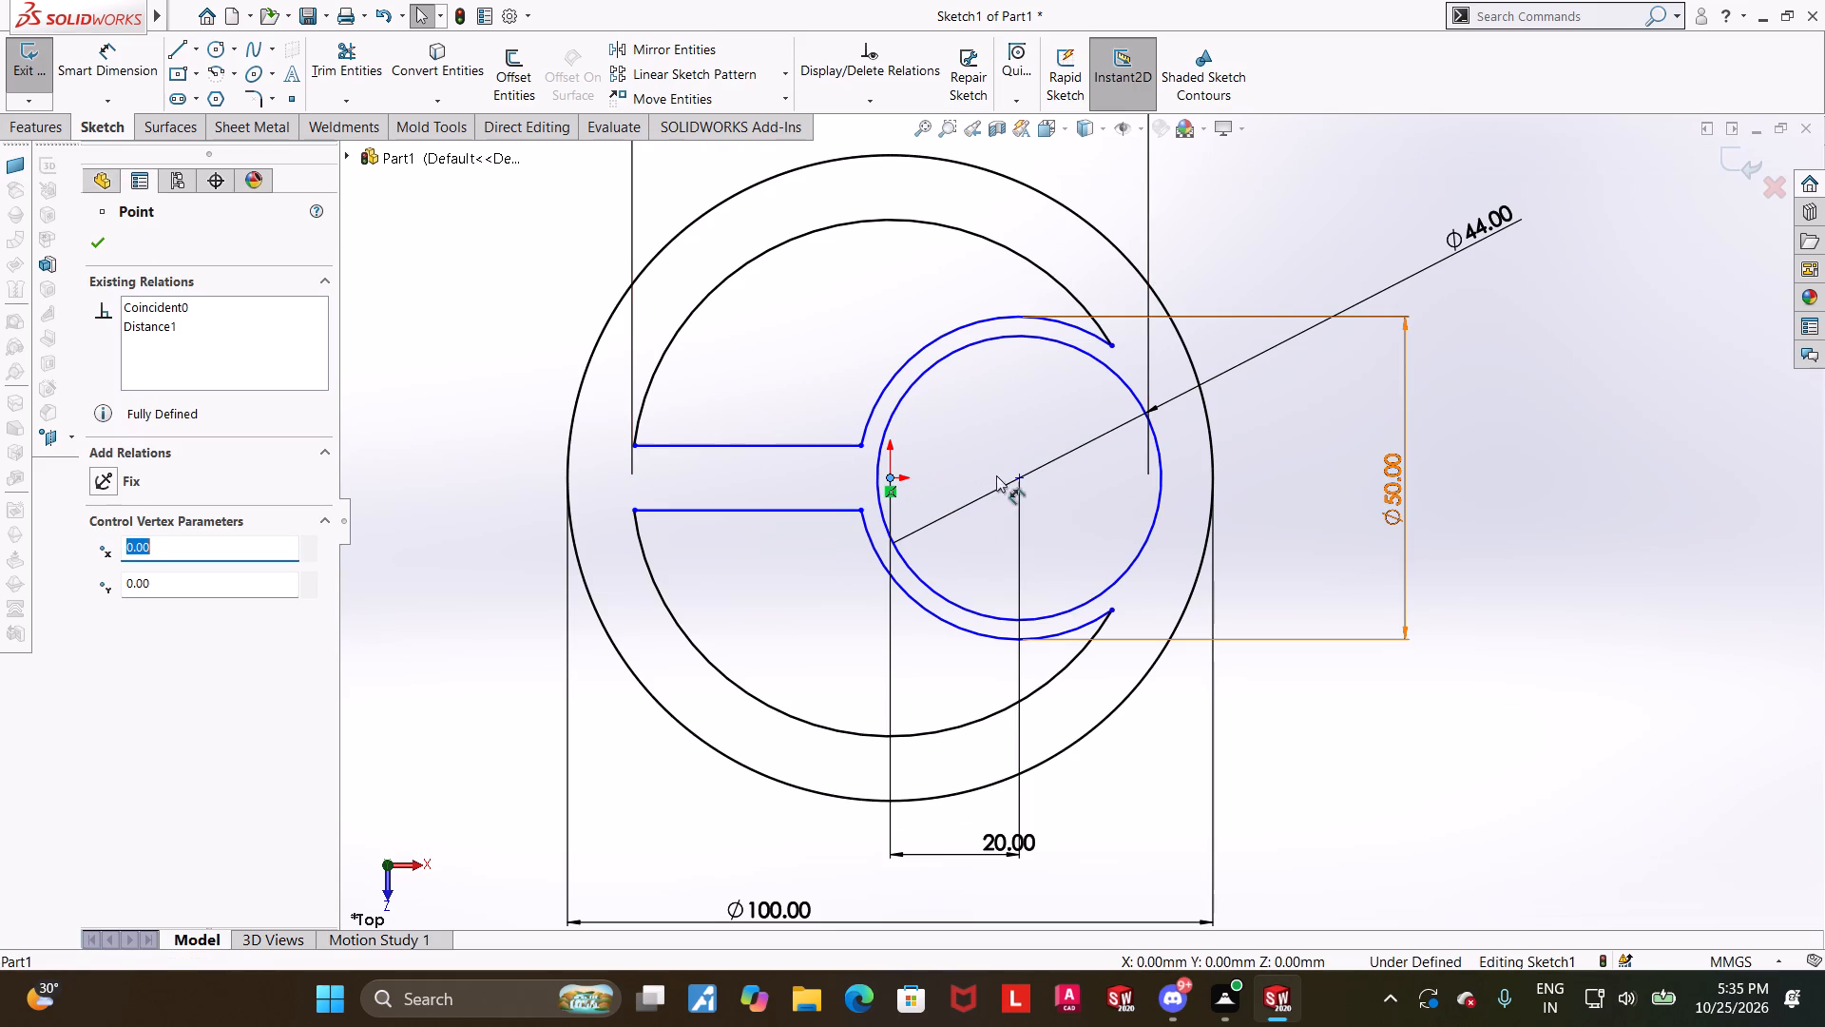
ctrl+click(1019, 474)
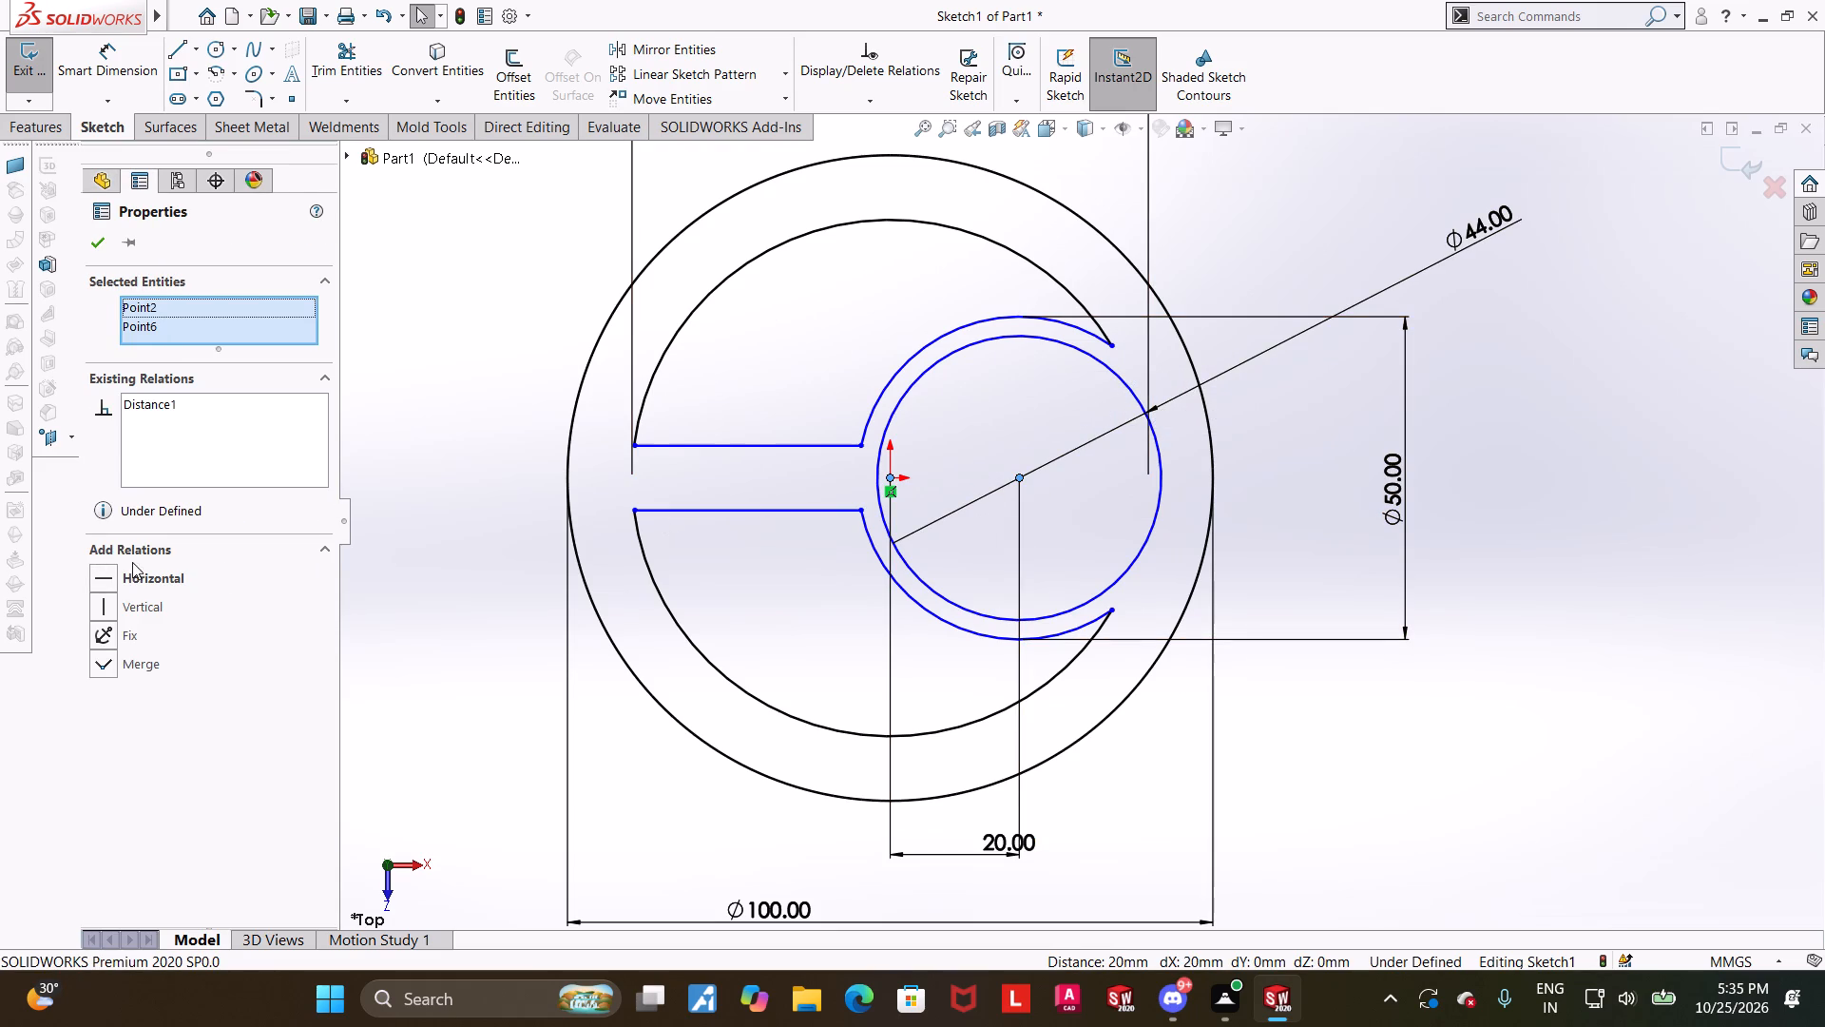
click(91, 572)
click(1481, 655)
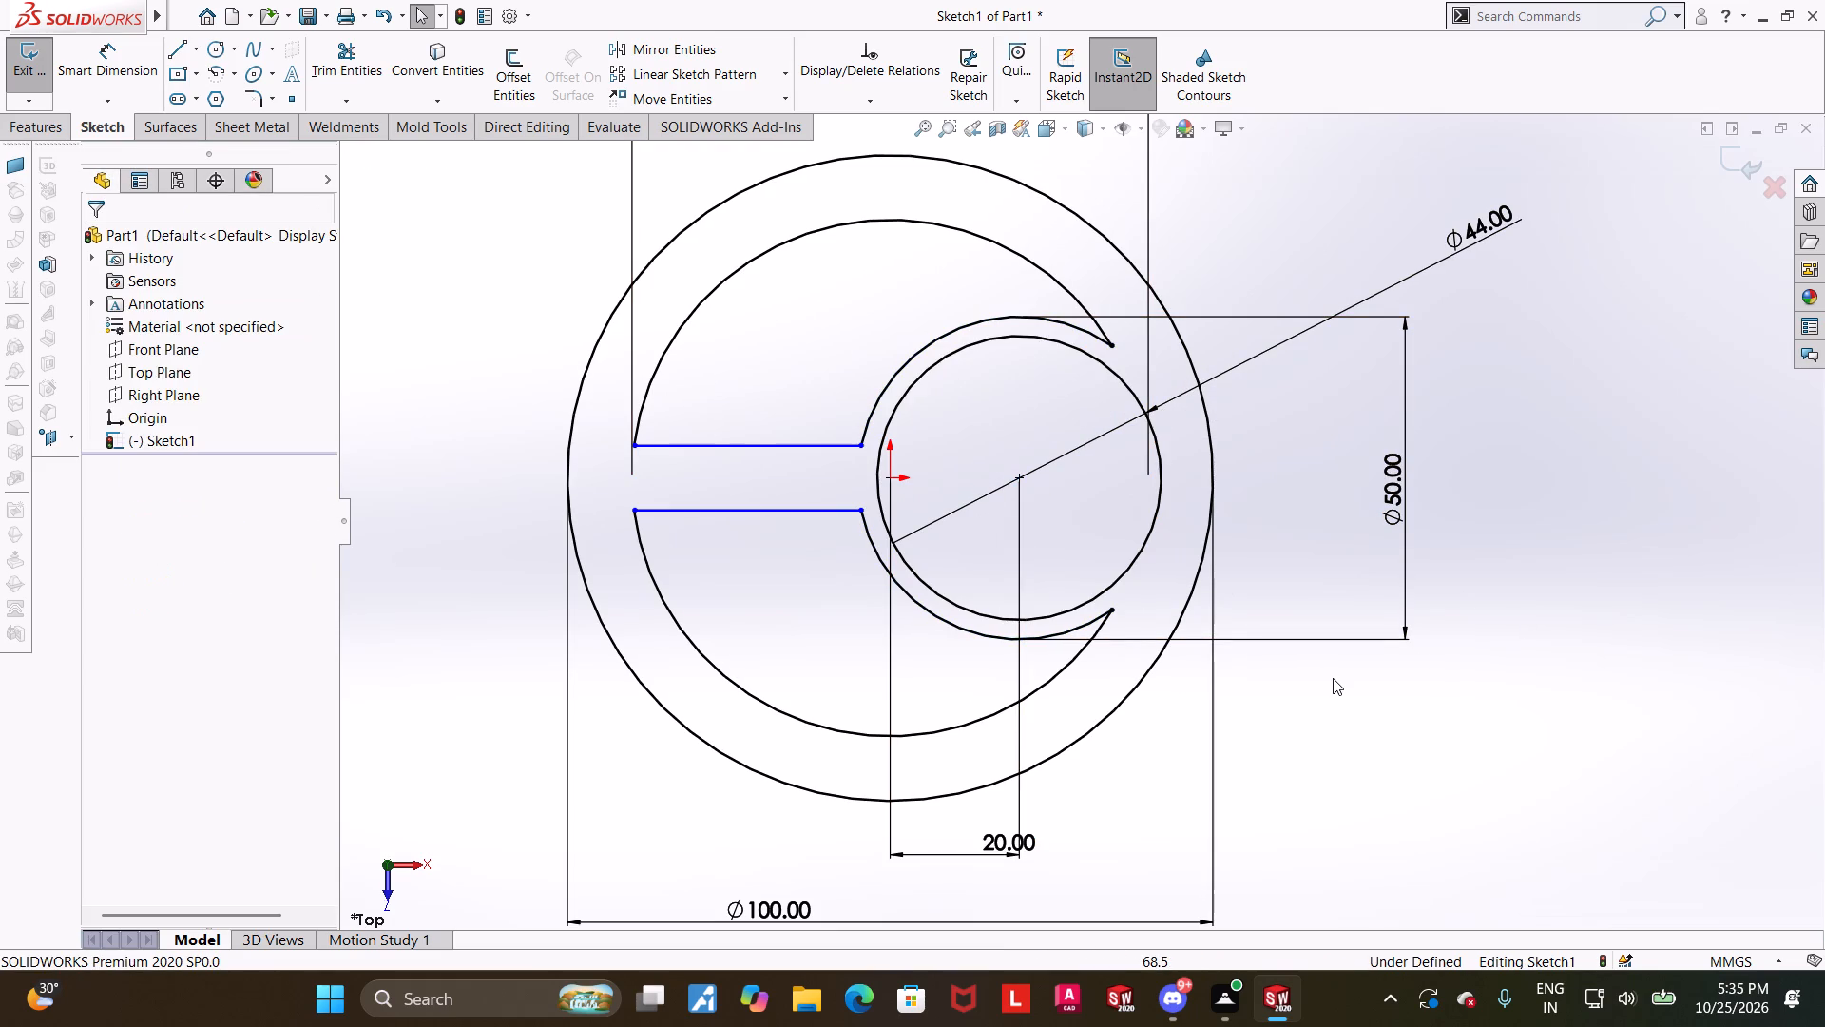
Apply 5 mm sketch fillets to the three corners of the pocket below the web.
scroll(1333, 678, up, 1)
scroll(1060, 312, down, 1)
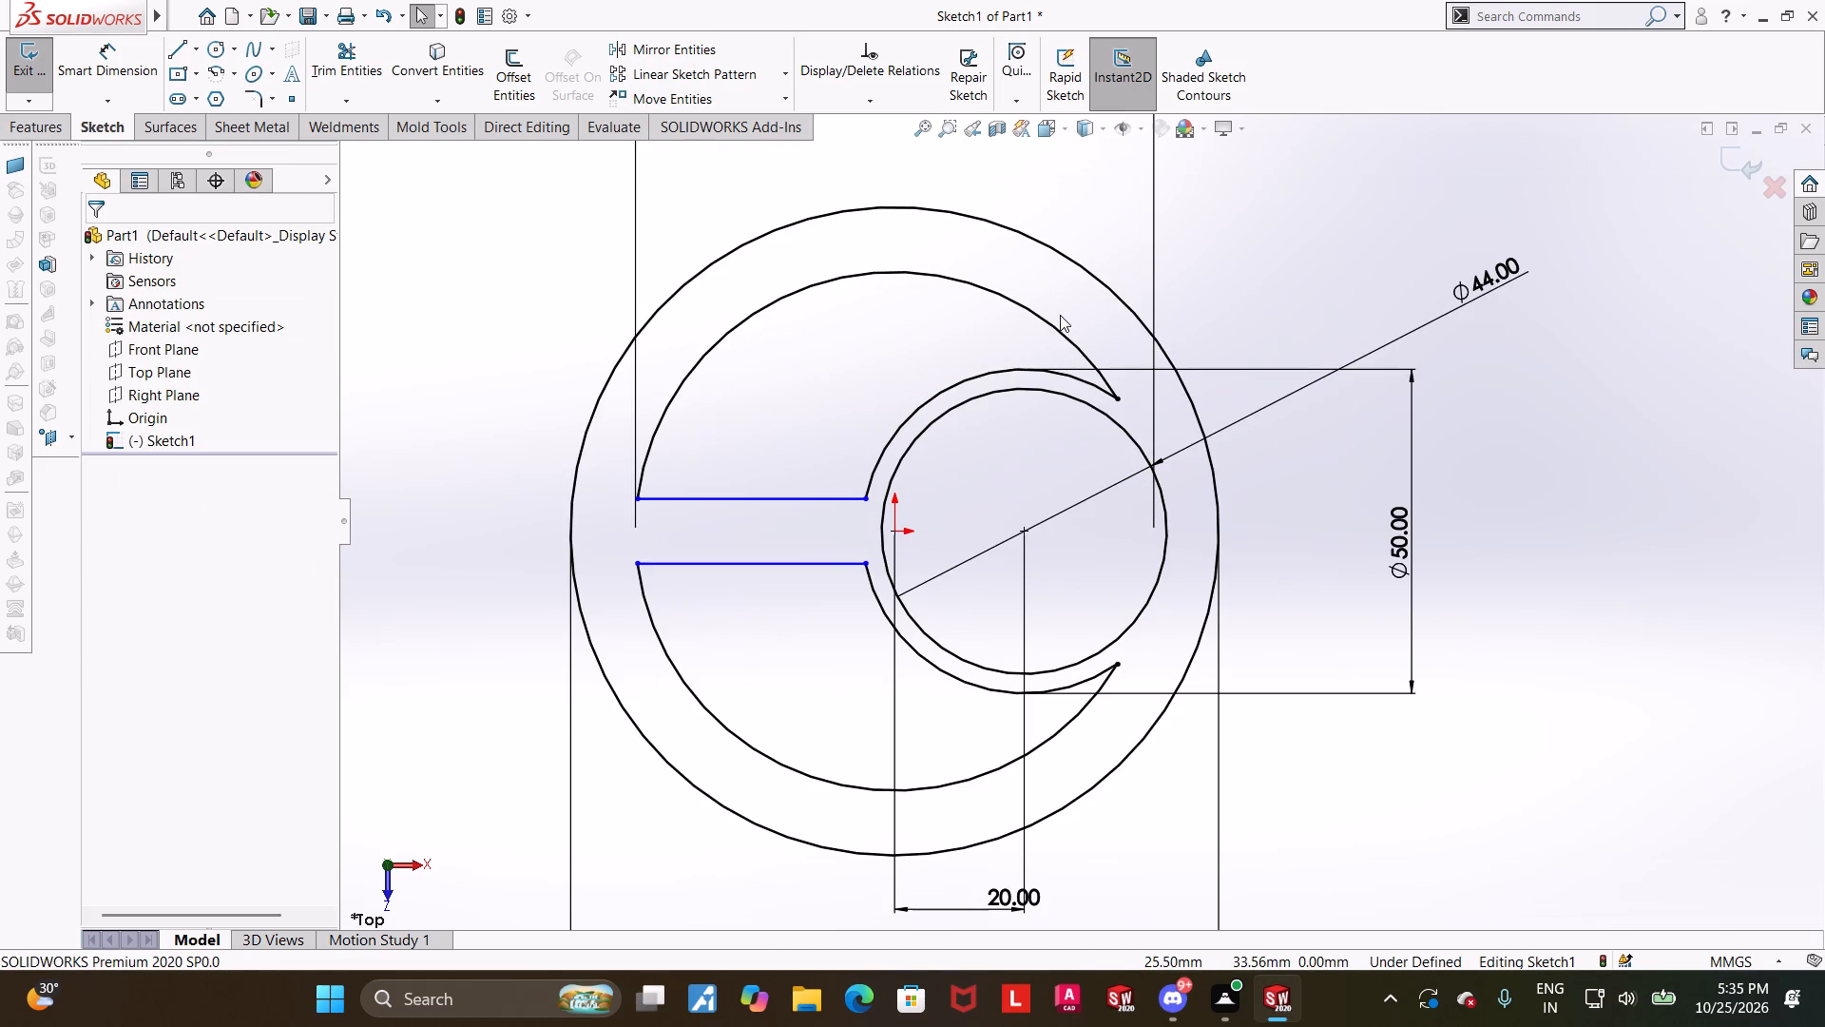
scroll(989, 321, down, 1)
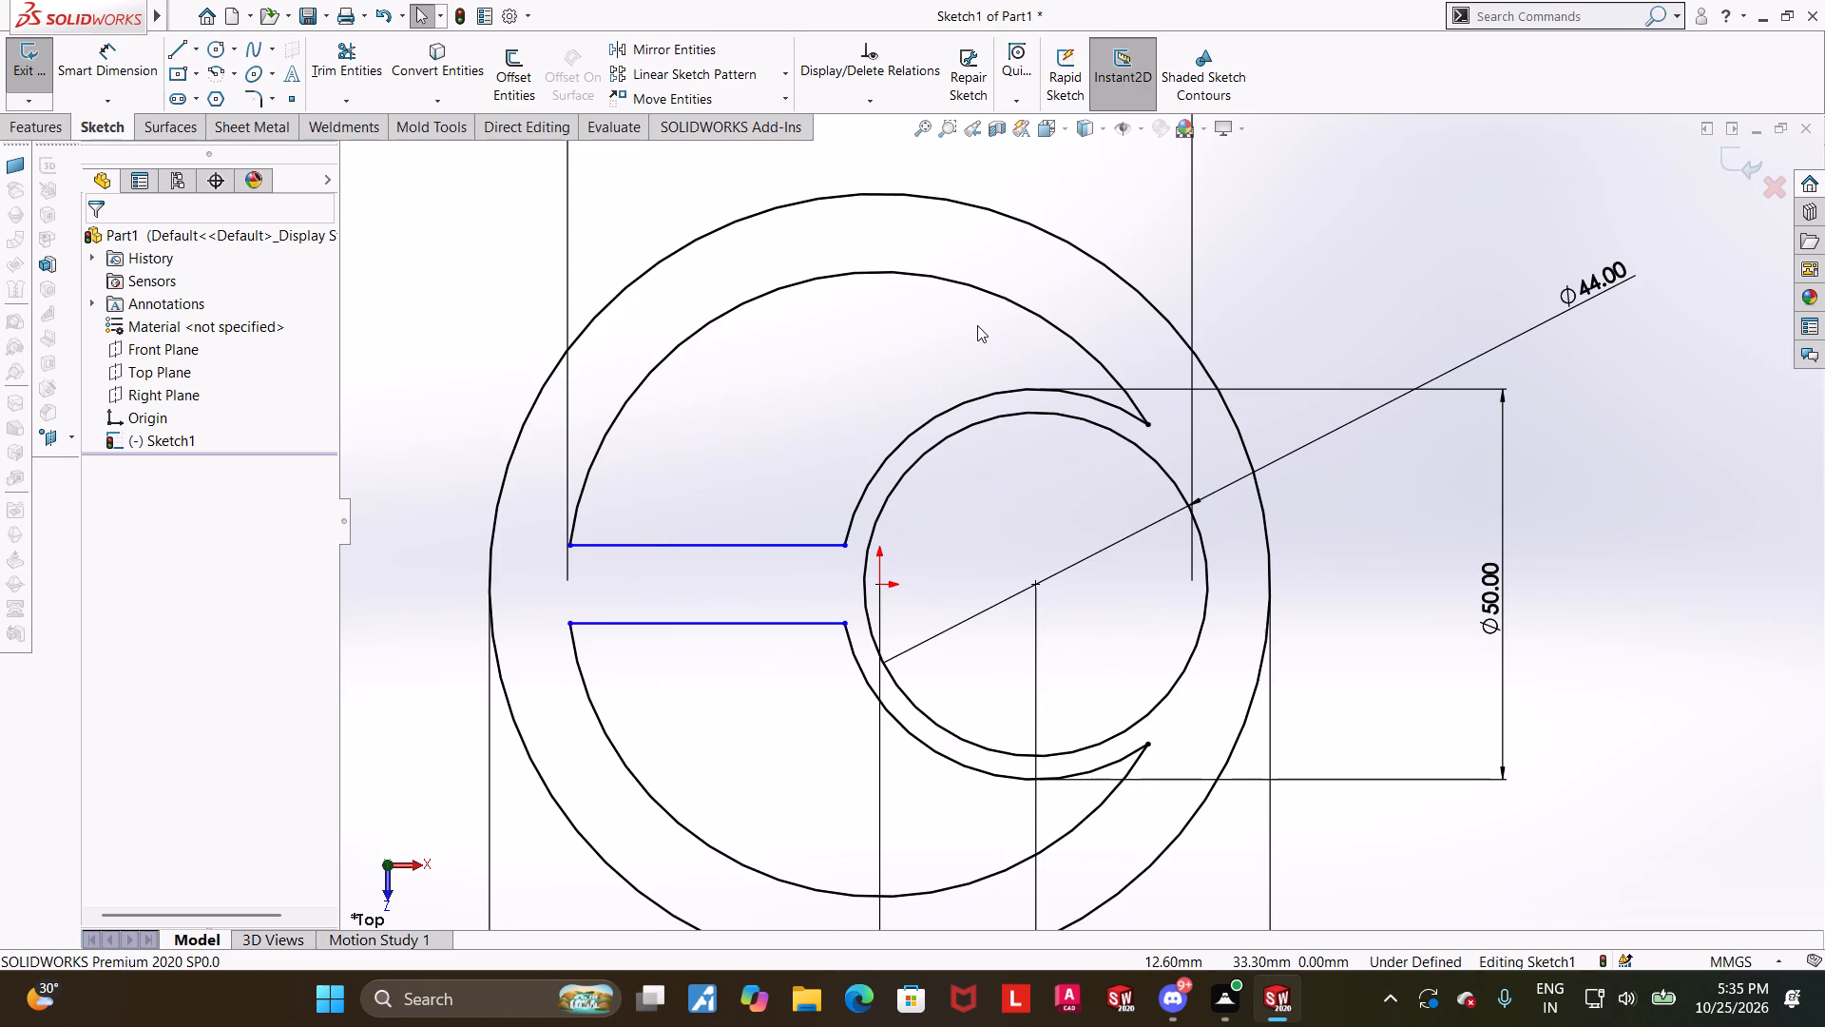
scroll(977, 325, up, 1)
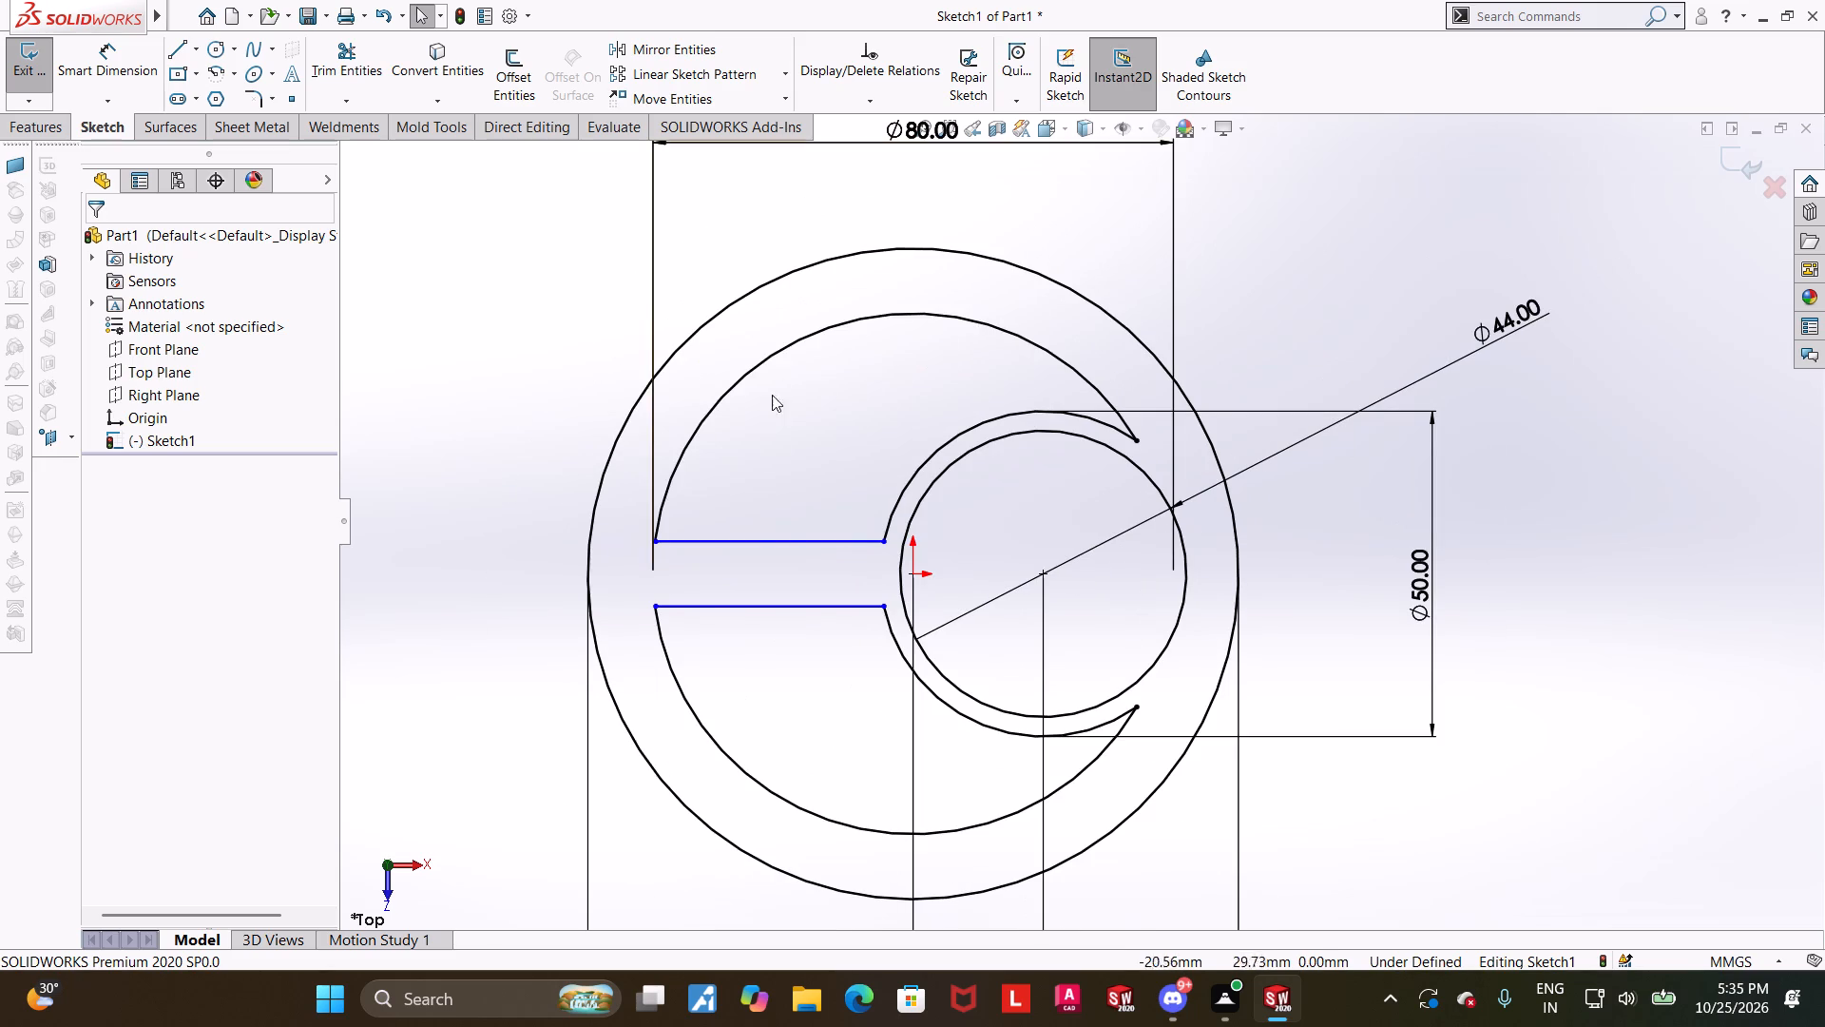
scroll(912, 559, up, 2)
scroll(1063, 741, down, 1)
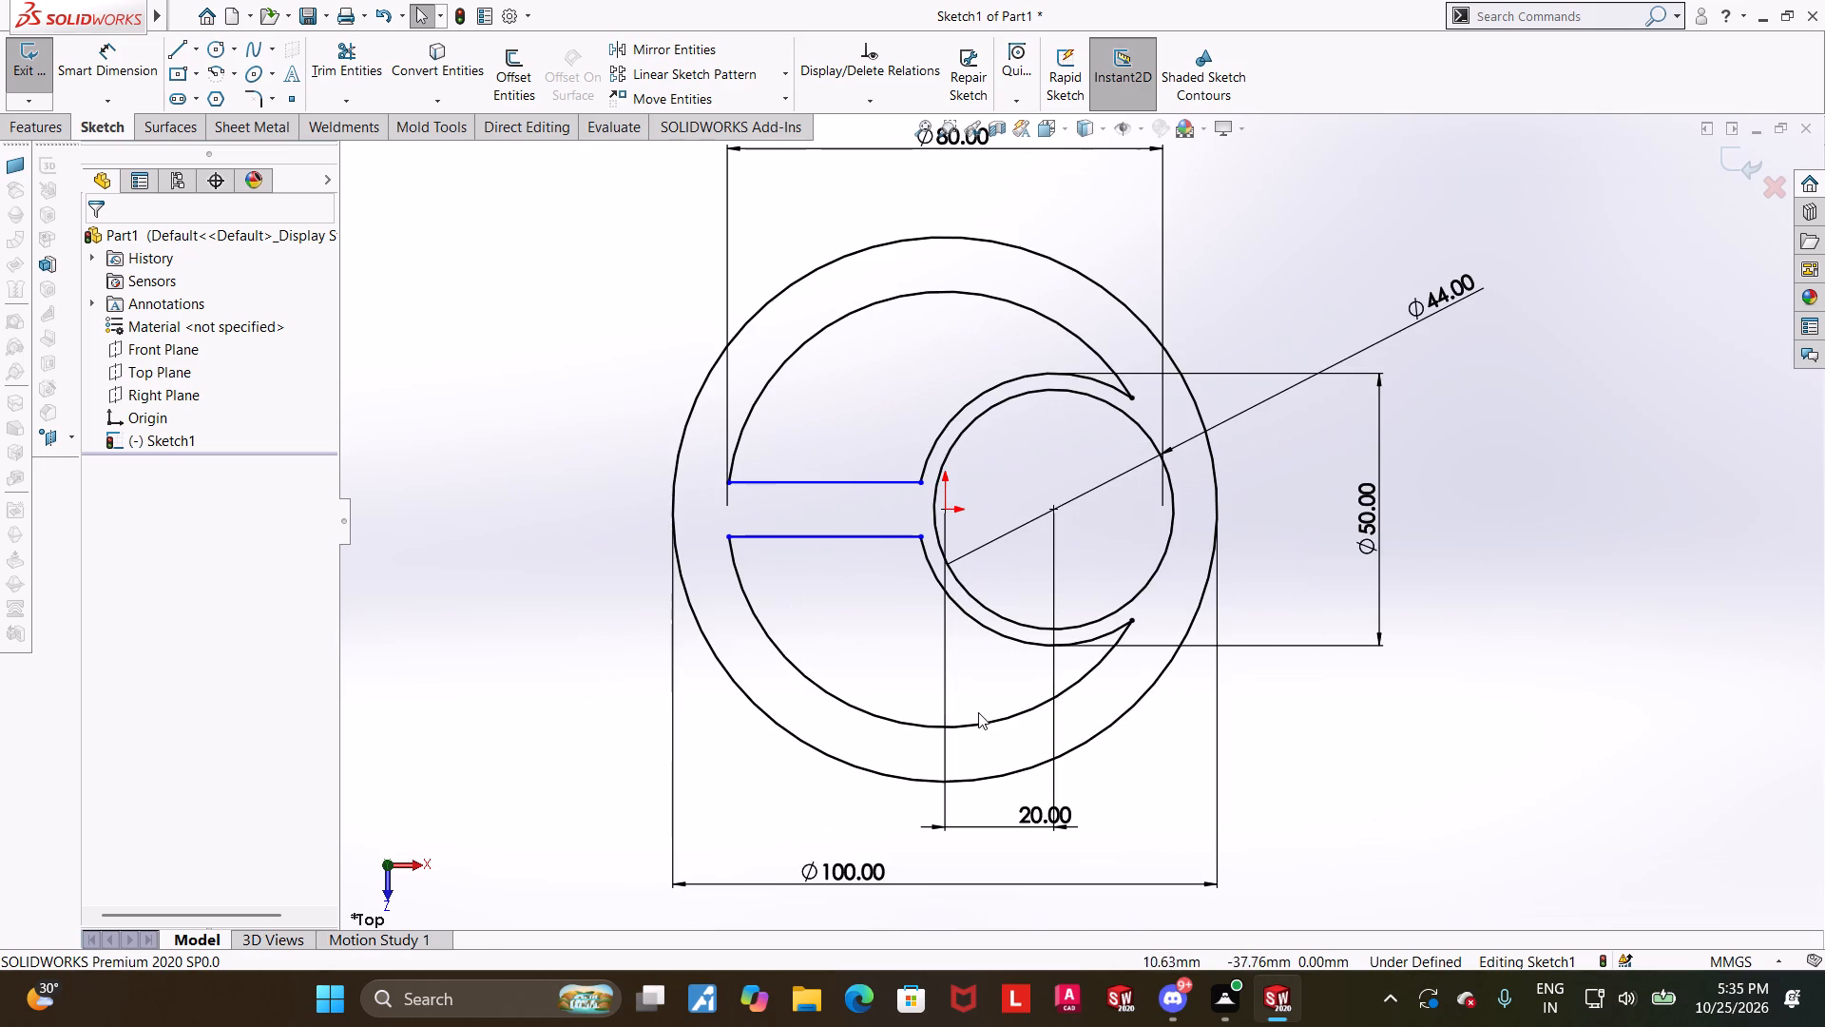
click(264, 102)
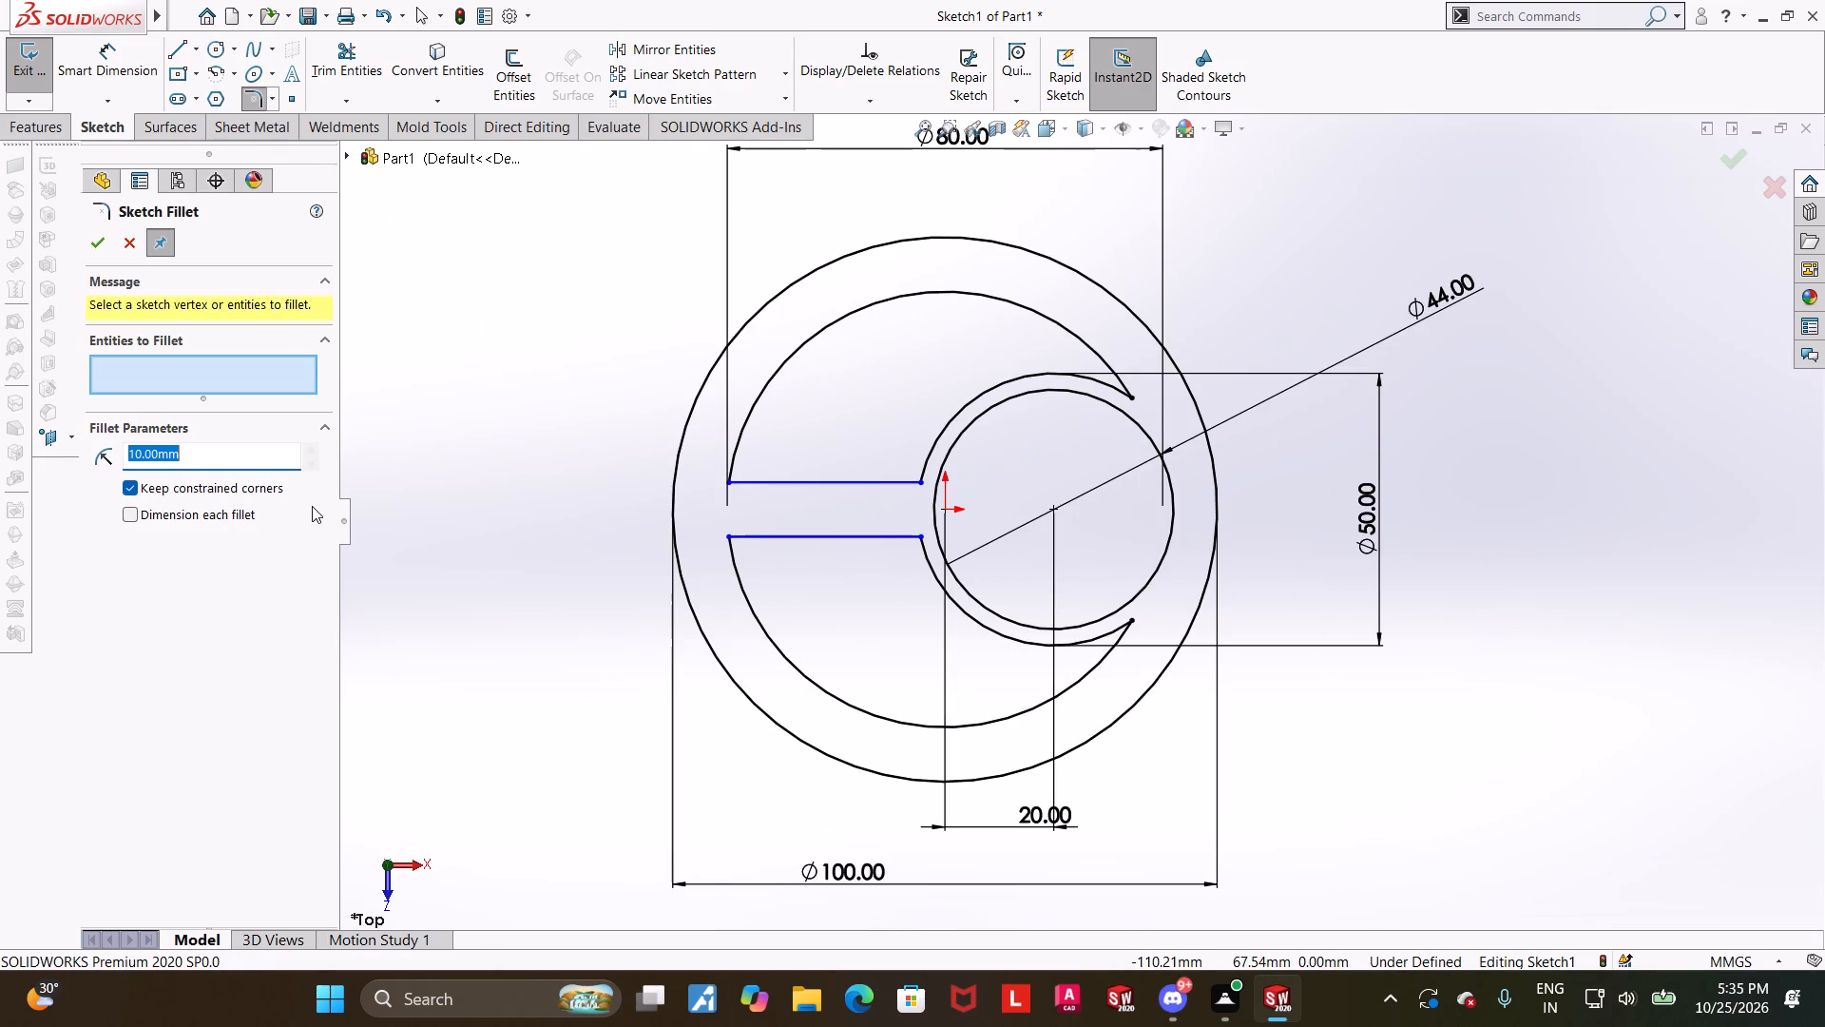
key(5)
key(Return)
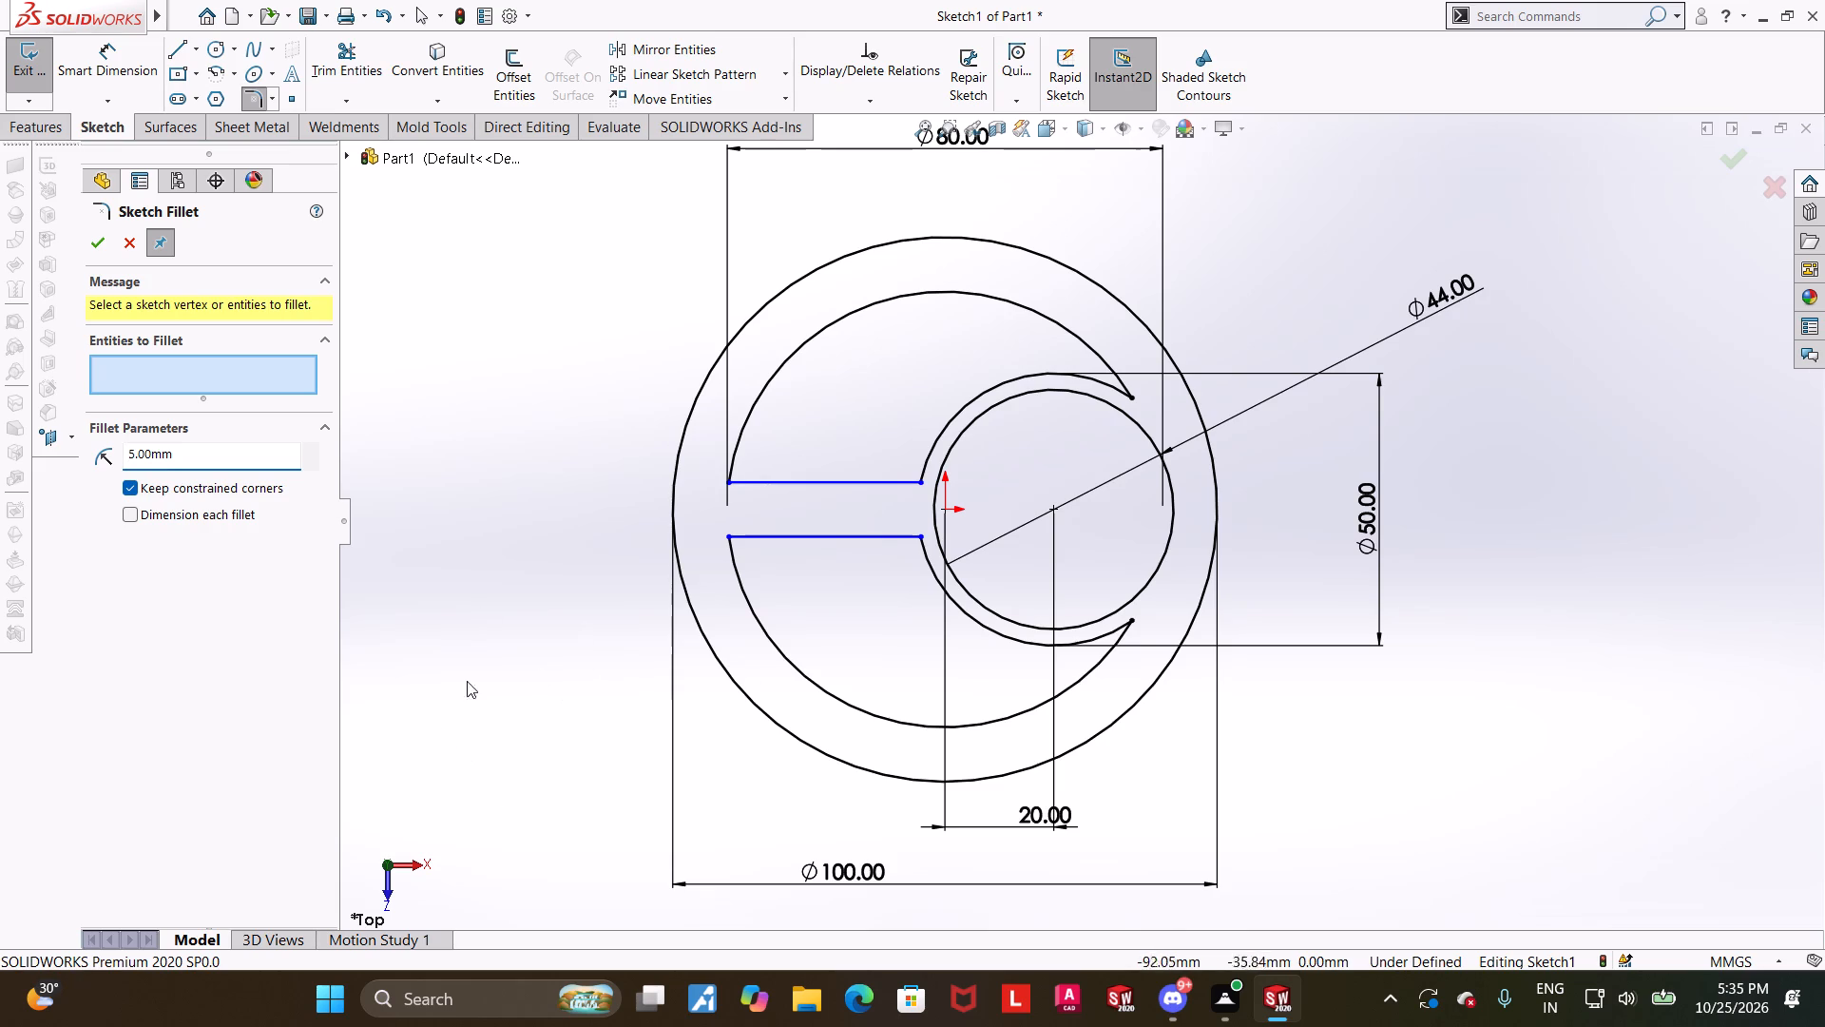
click(732, 534)
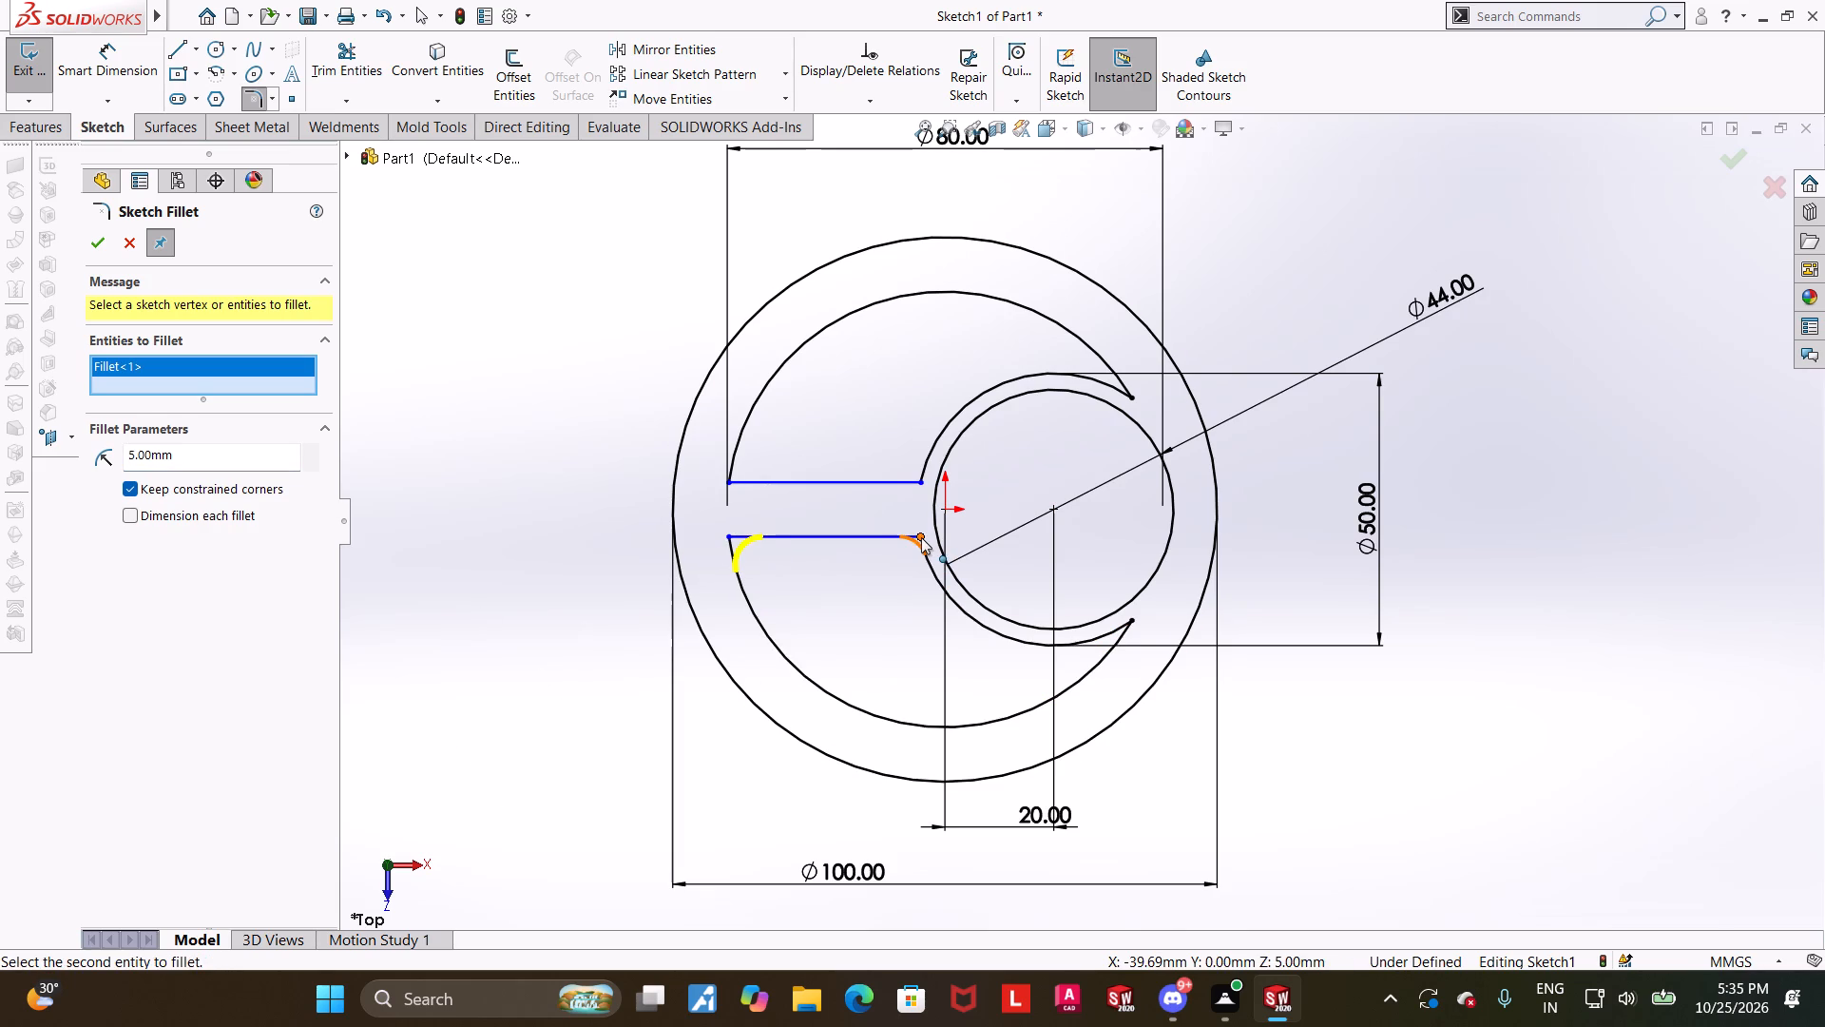
click(921, 537)
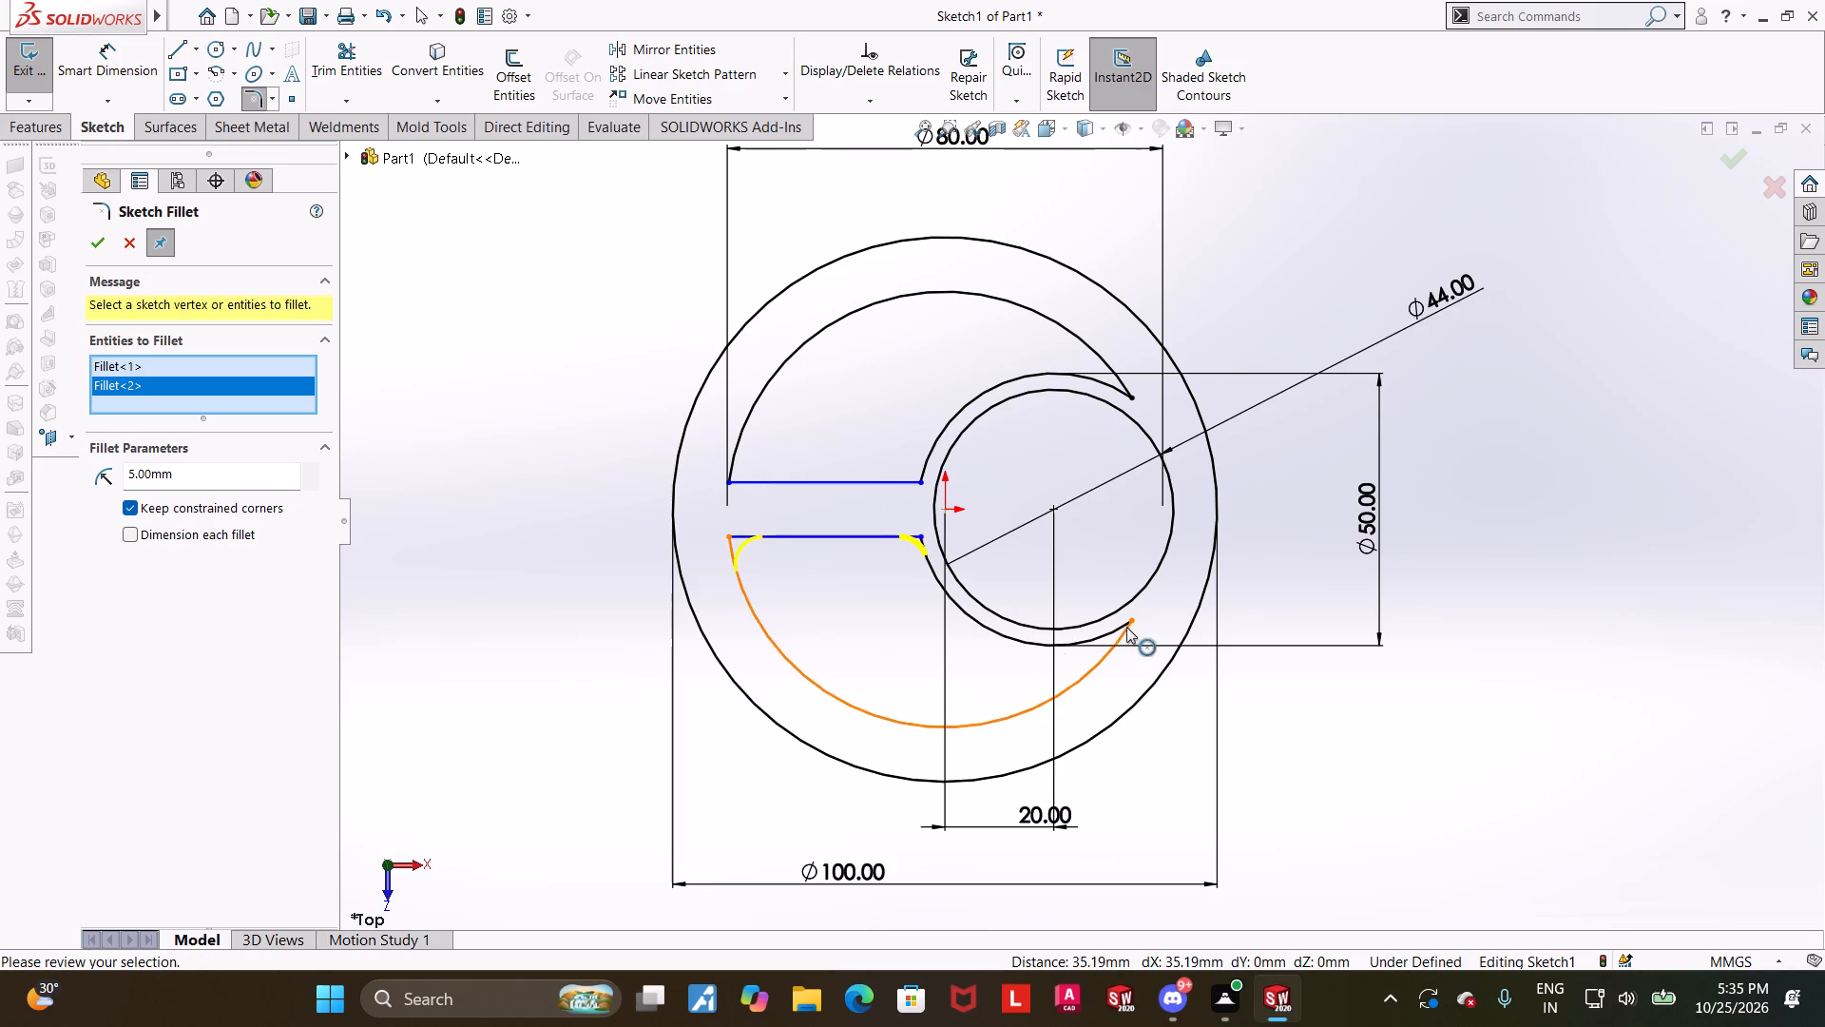
click(1134, 620)
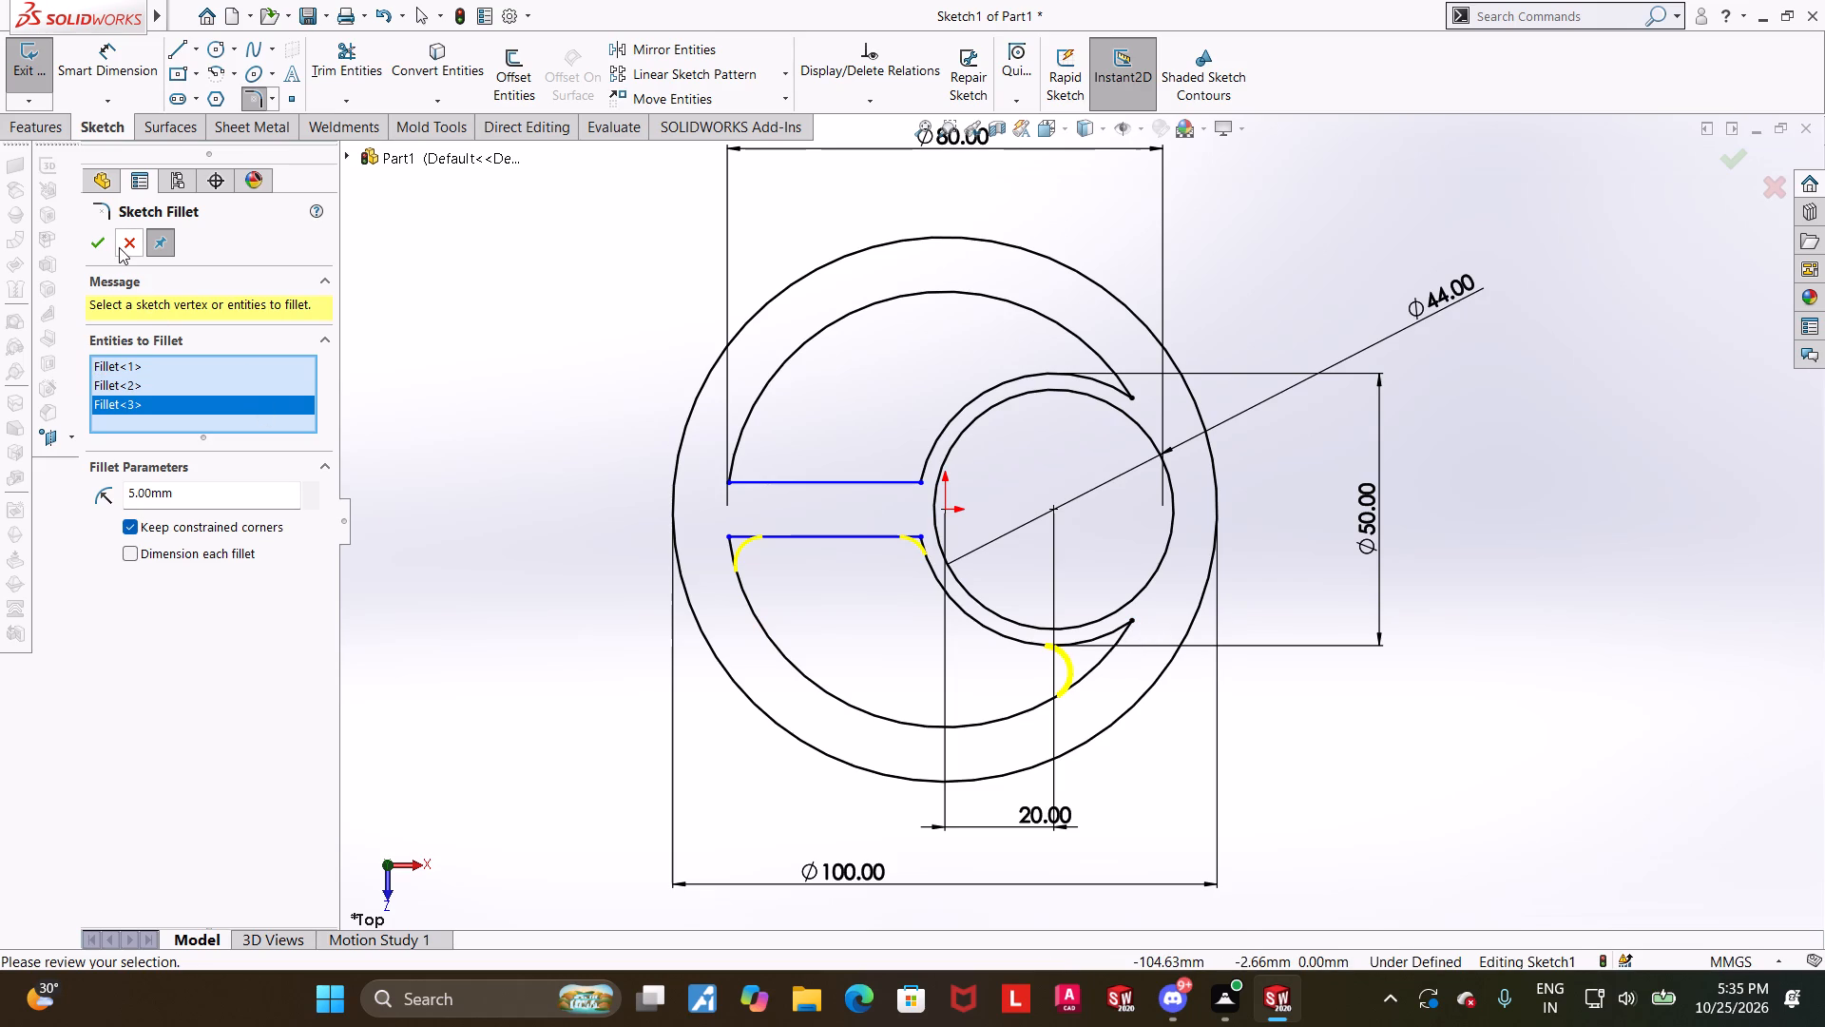
scroll(804, 499, up, 1)
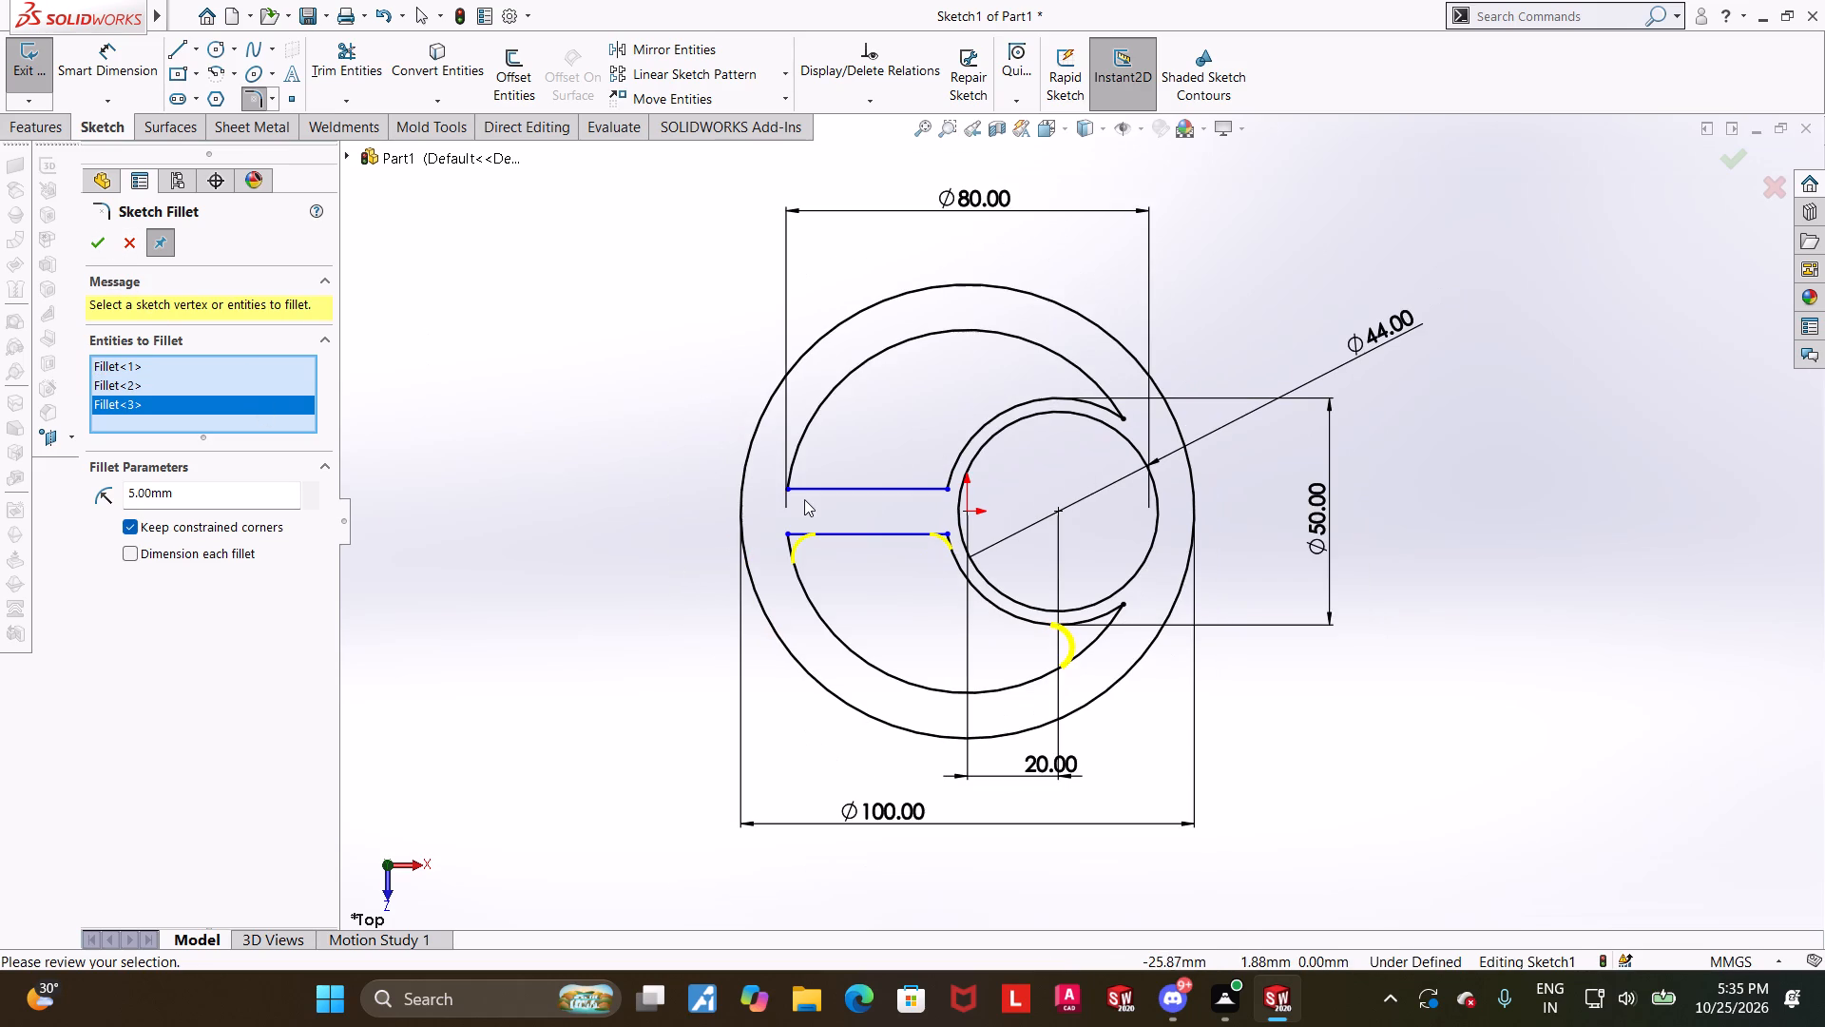
scroll(1077, 557, down, 1)
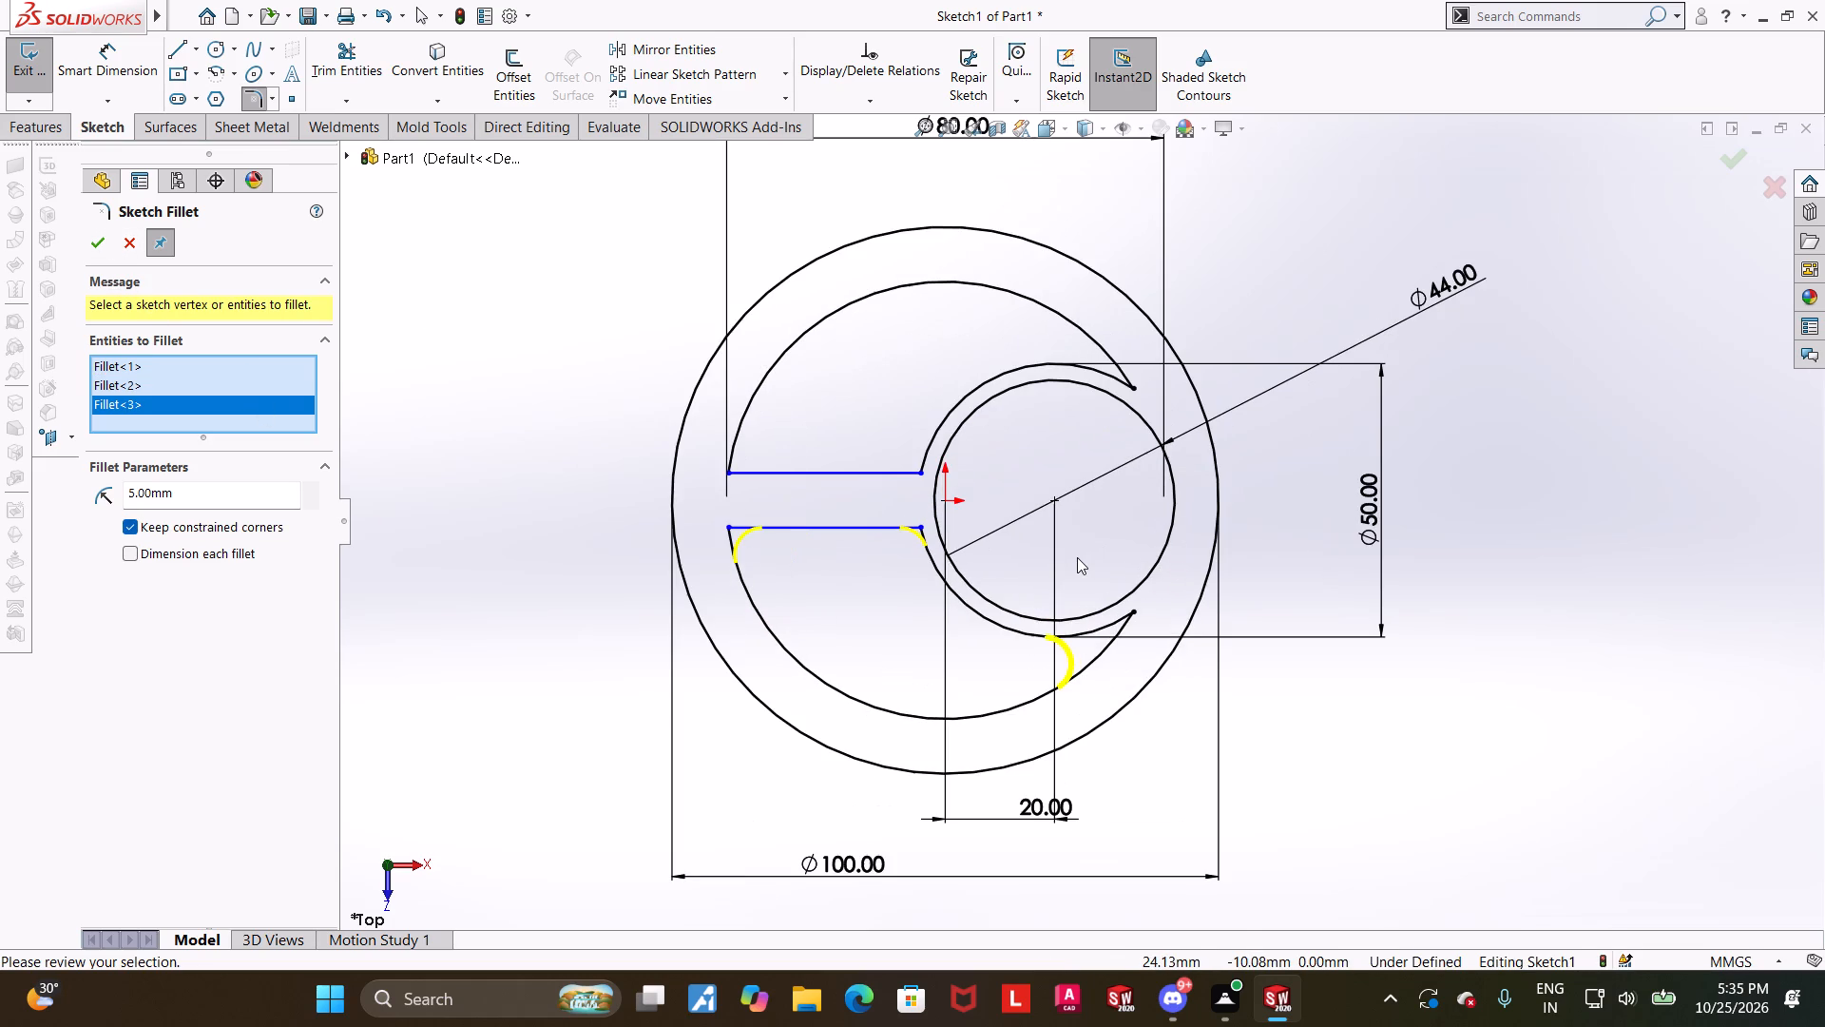
scroll(1053, 553, up, 1)
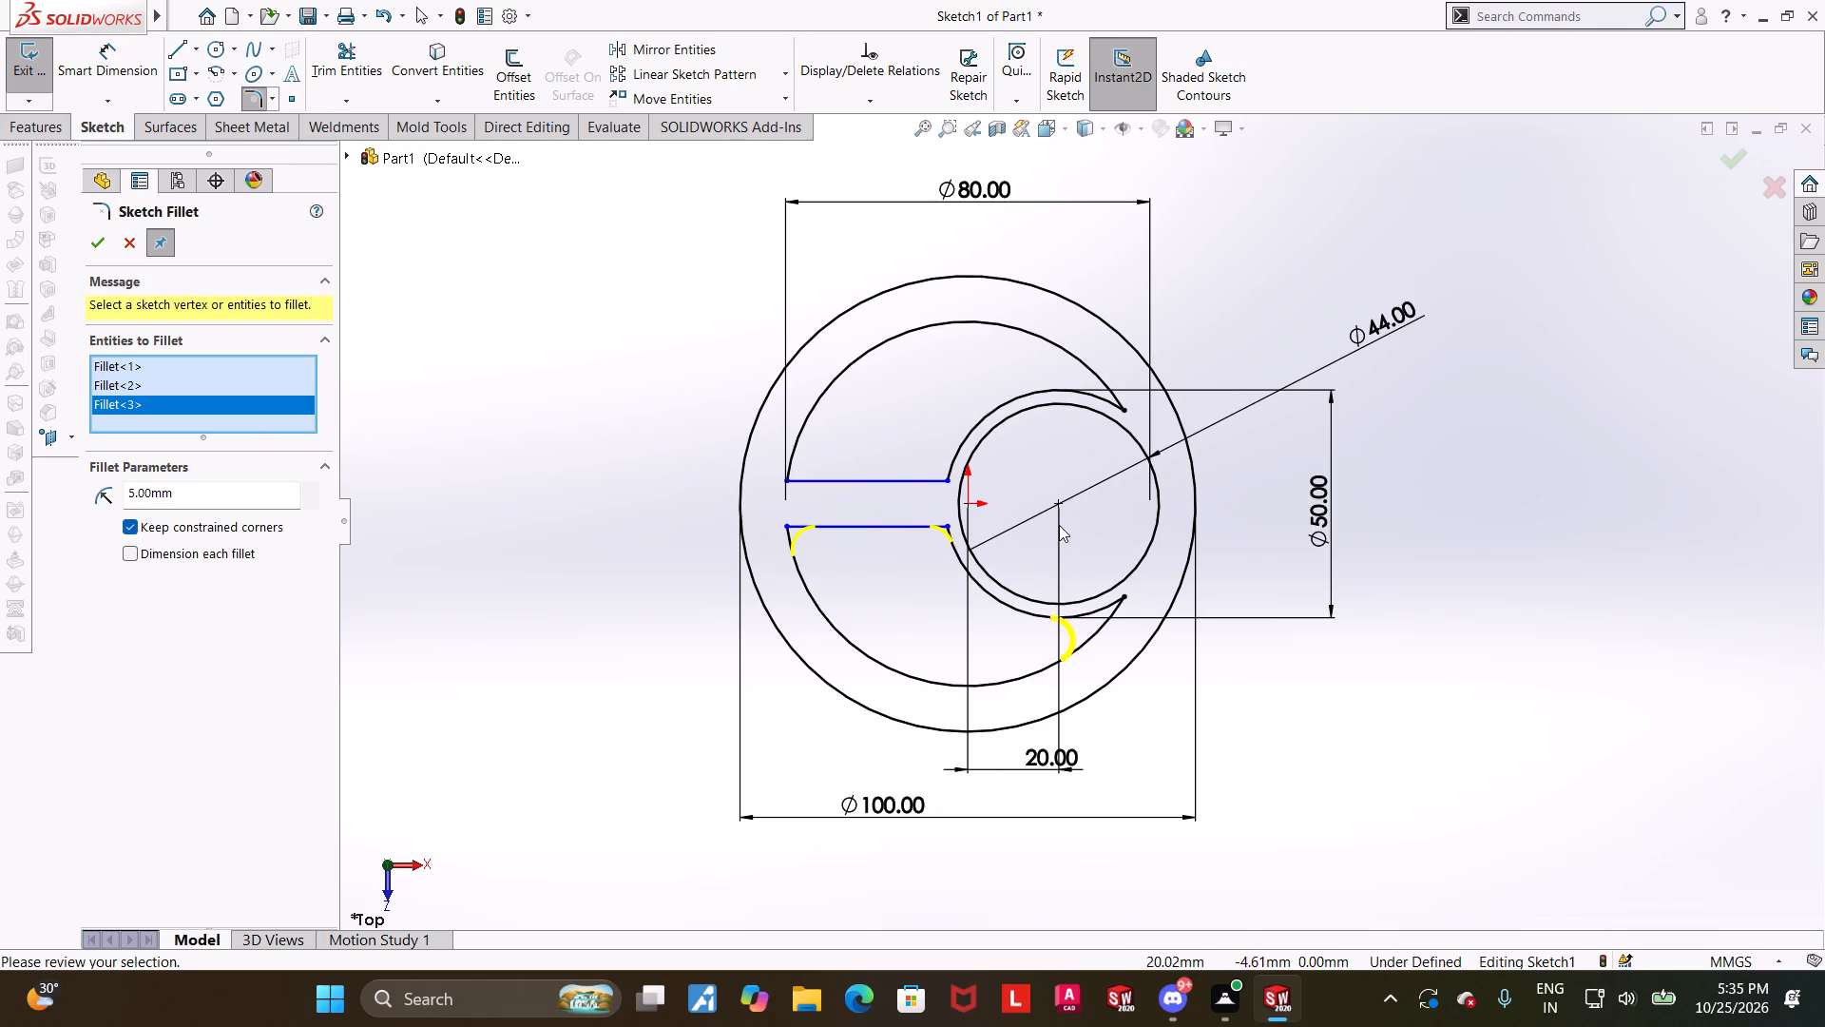
scroll(1059, 525, down, 1)
click(91, 244)
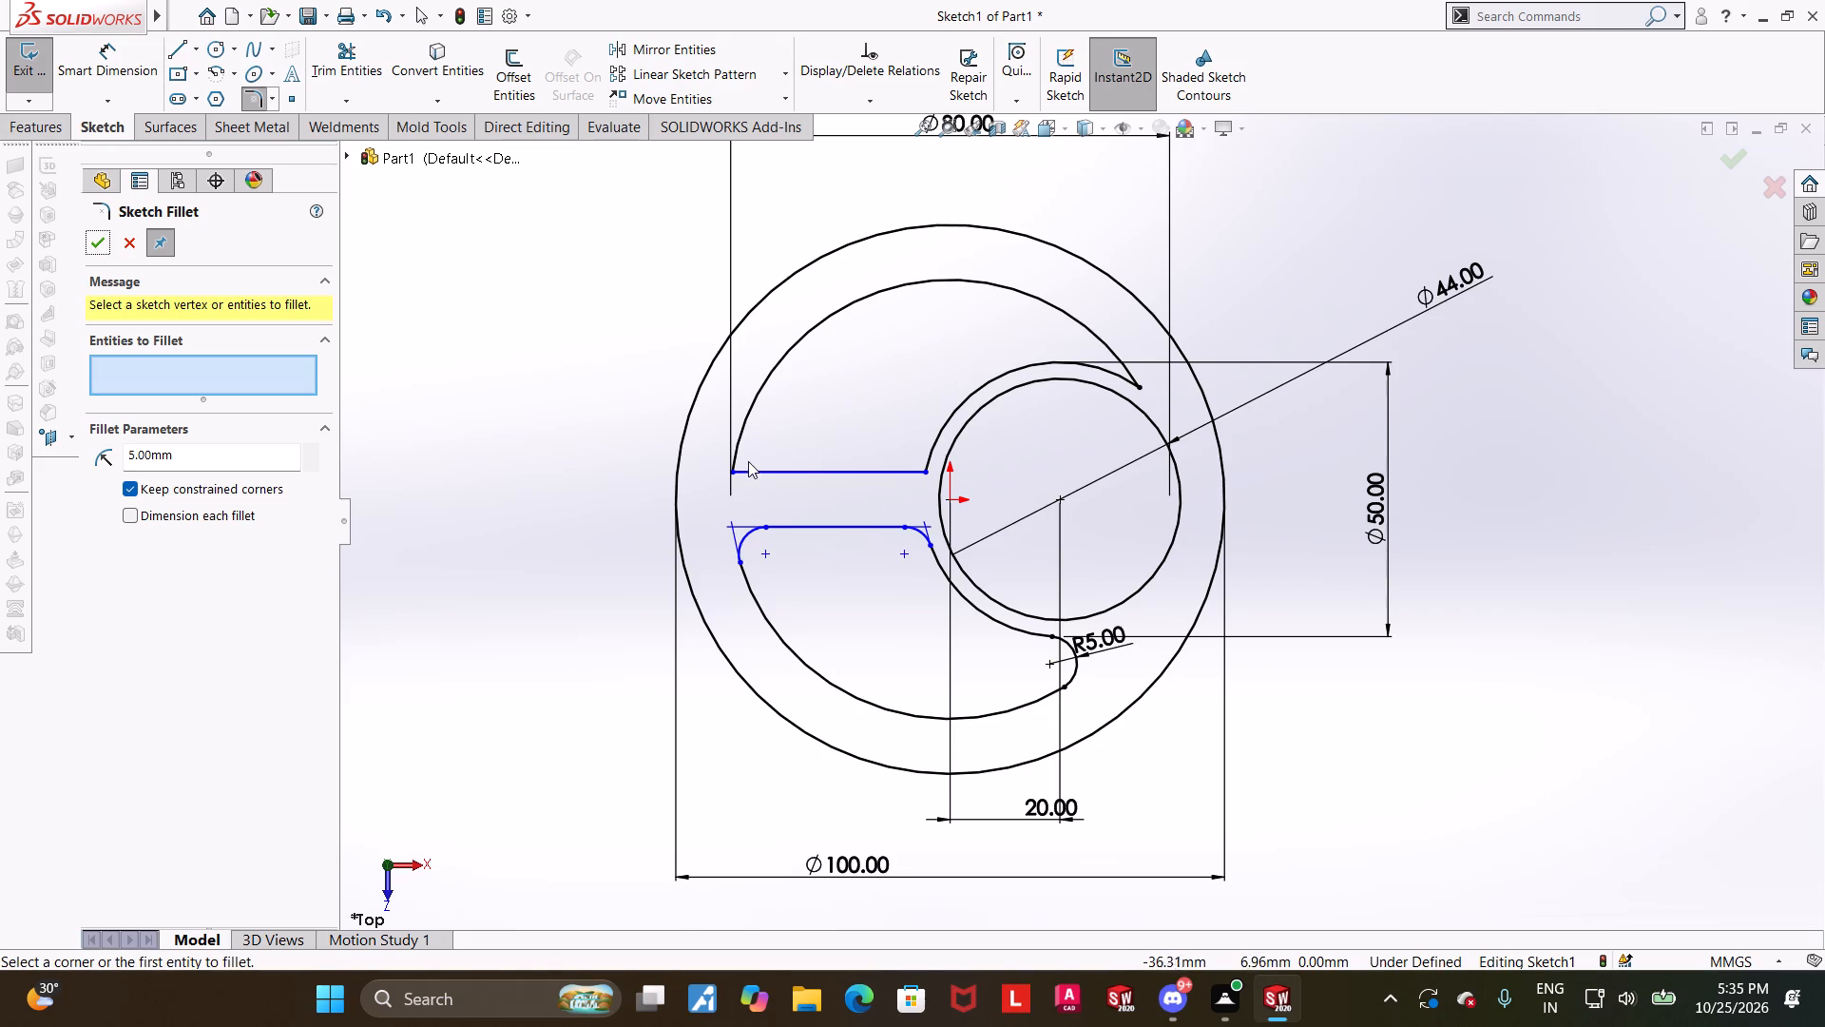
Apply 5 mm sketch fillets to the three corners of the pocket above the web.
click(738, 469)
click(926, 469)
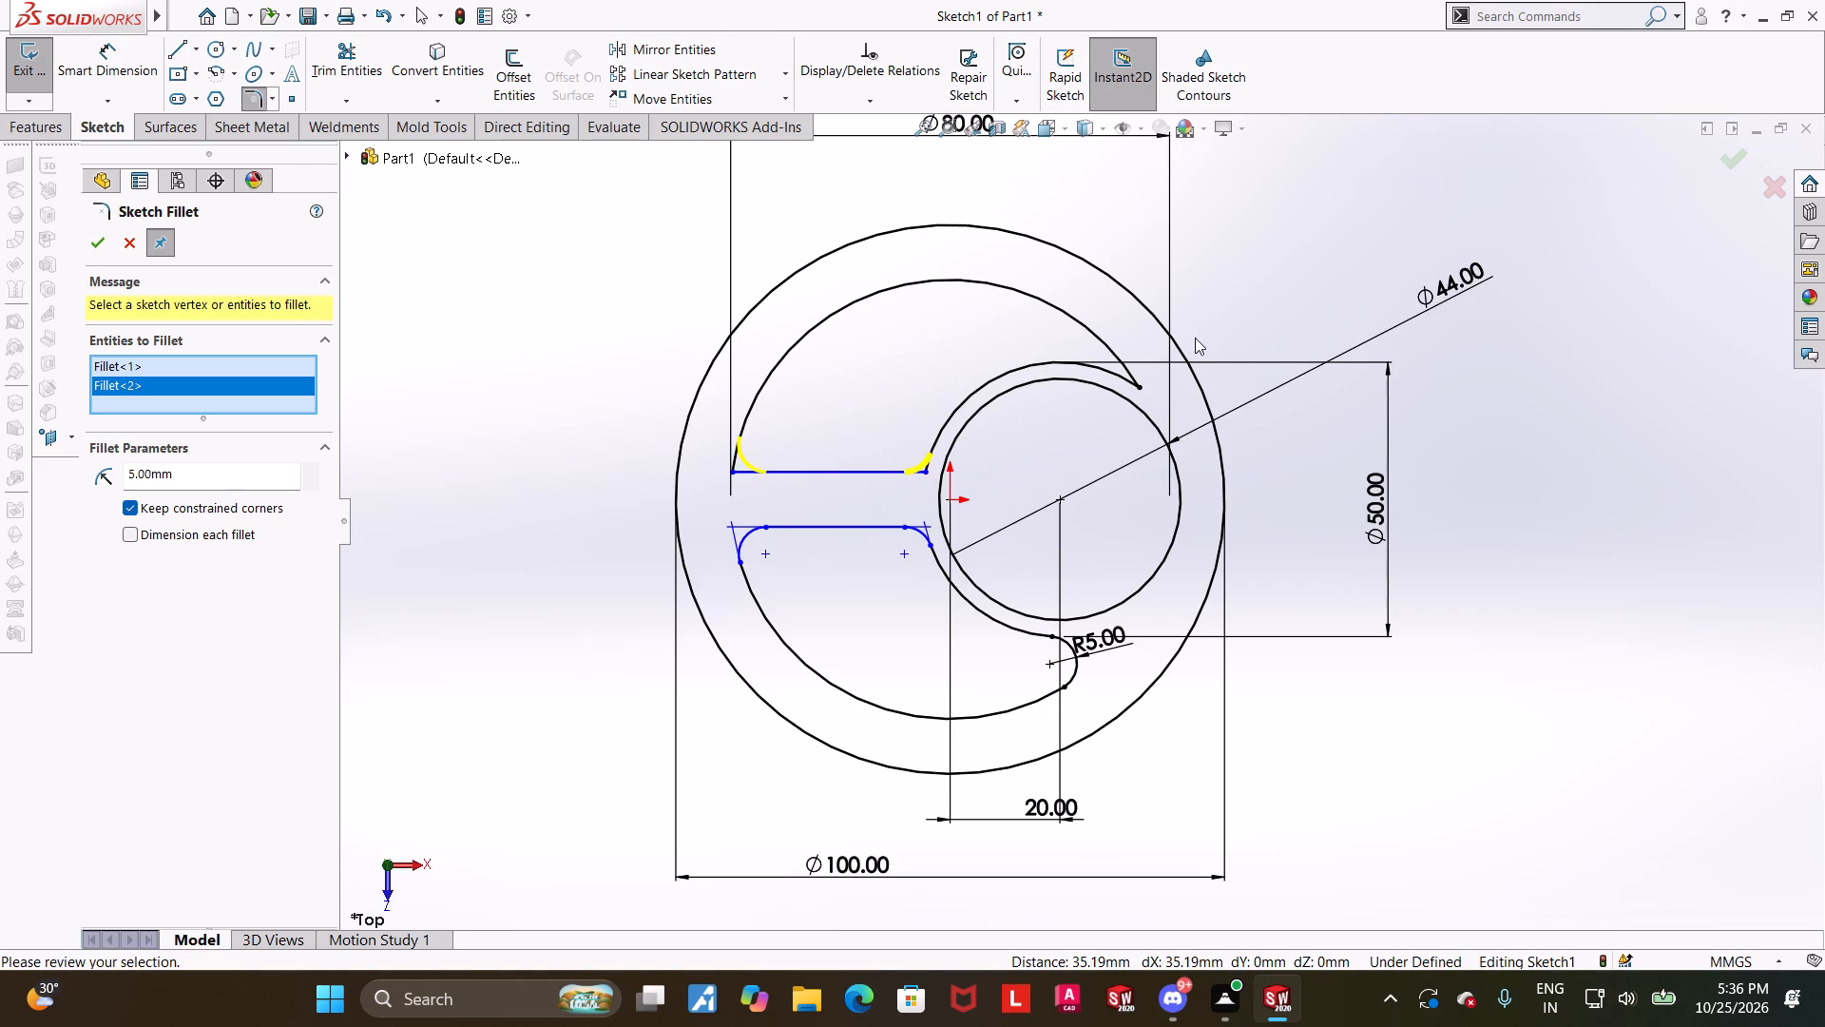
click(1139, 388)
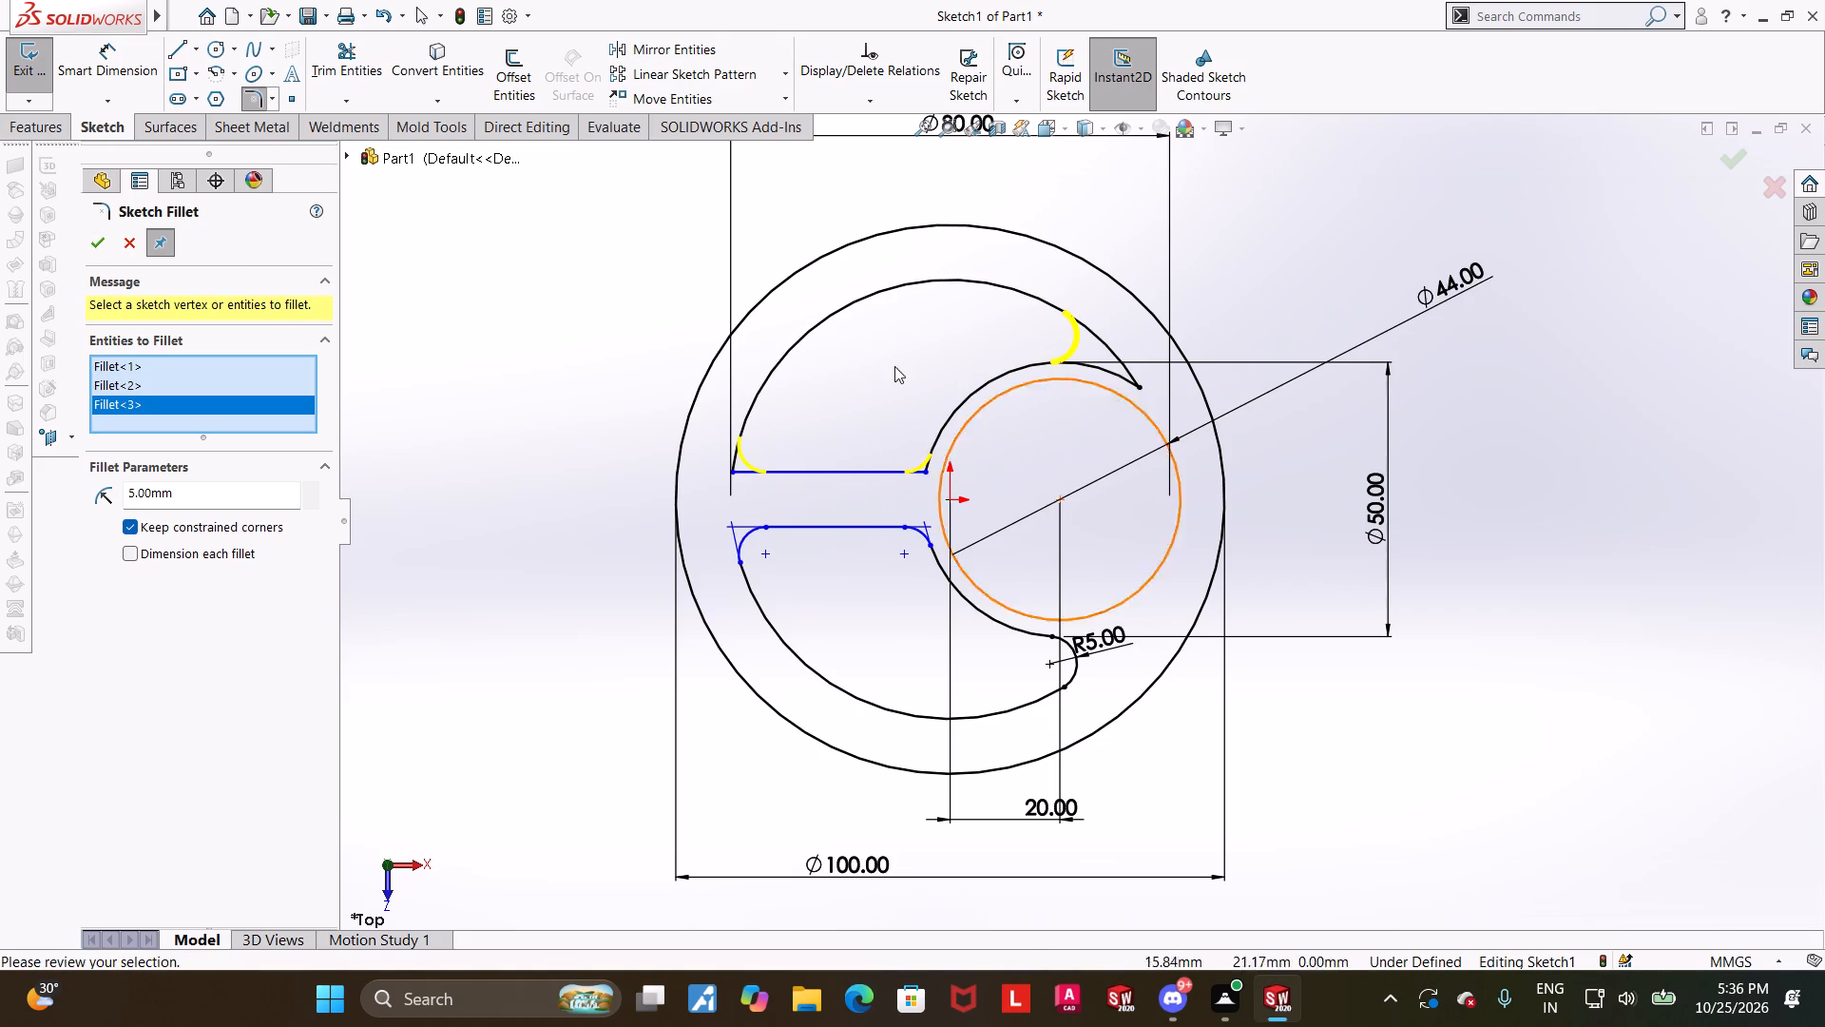
click(103, 245)
click(102, 245)
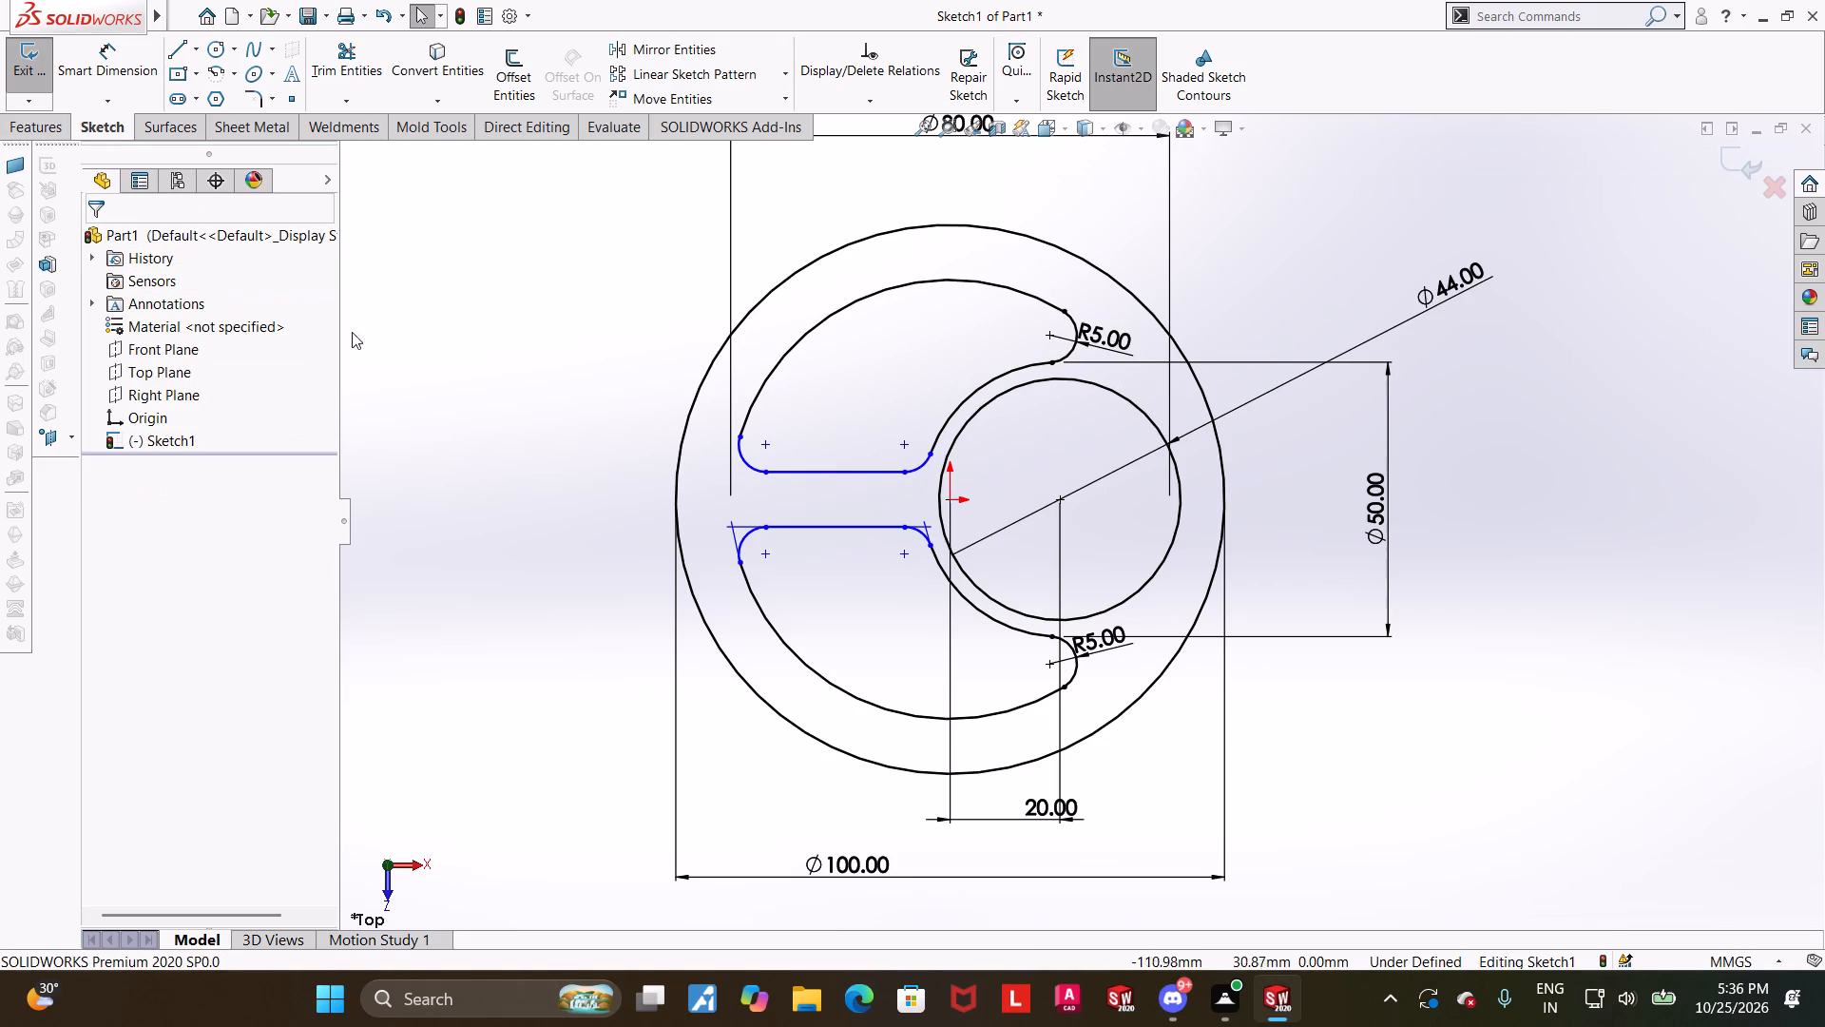
click(481, 430)
click(1611, 673)
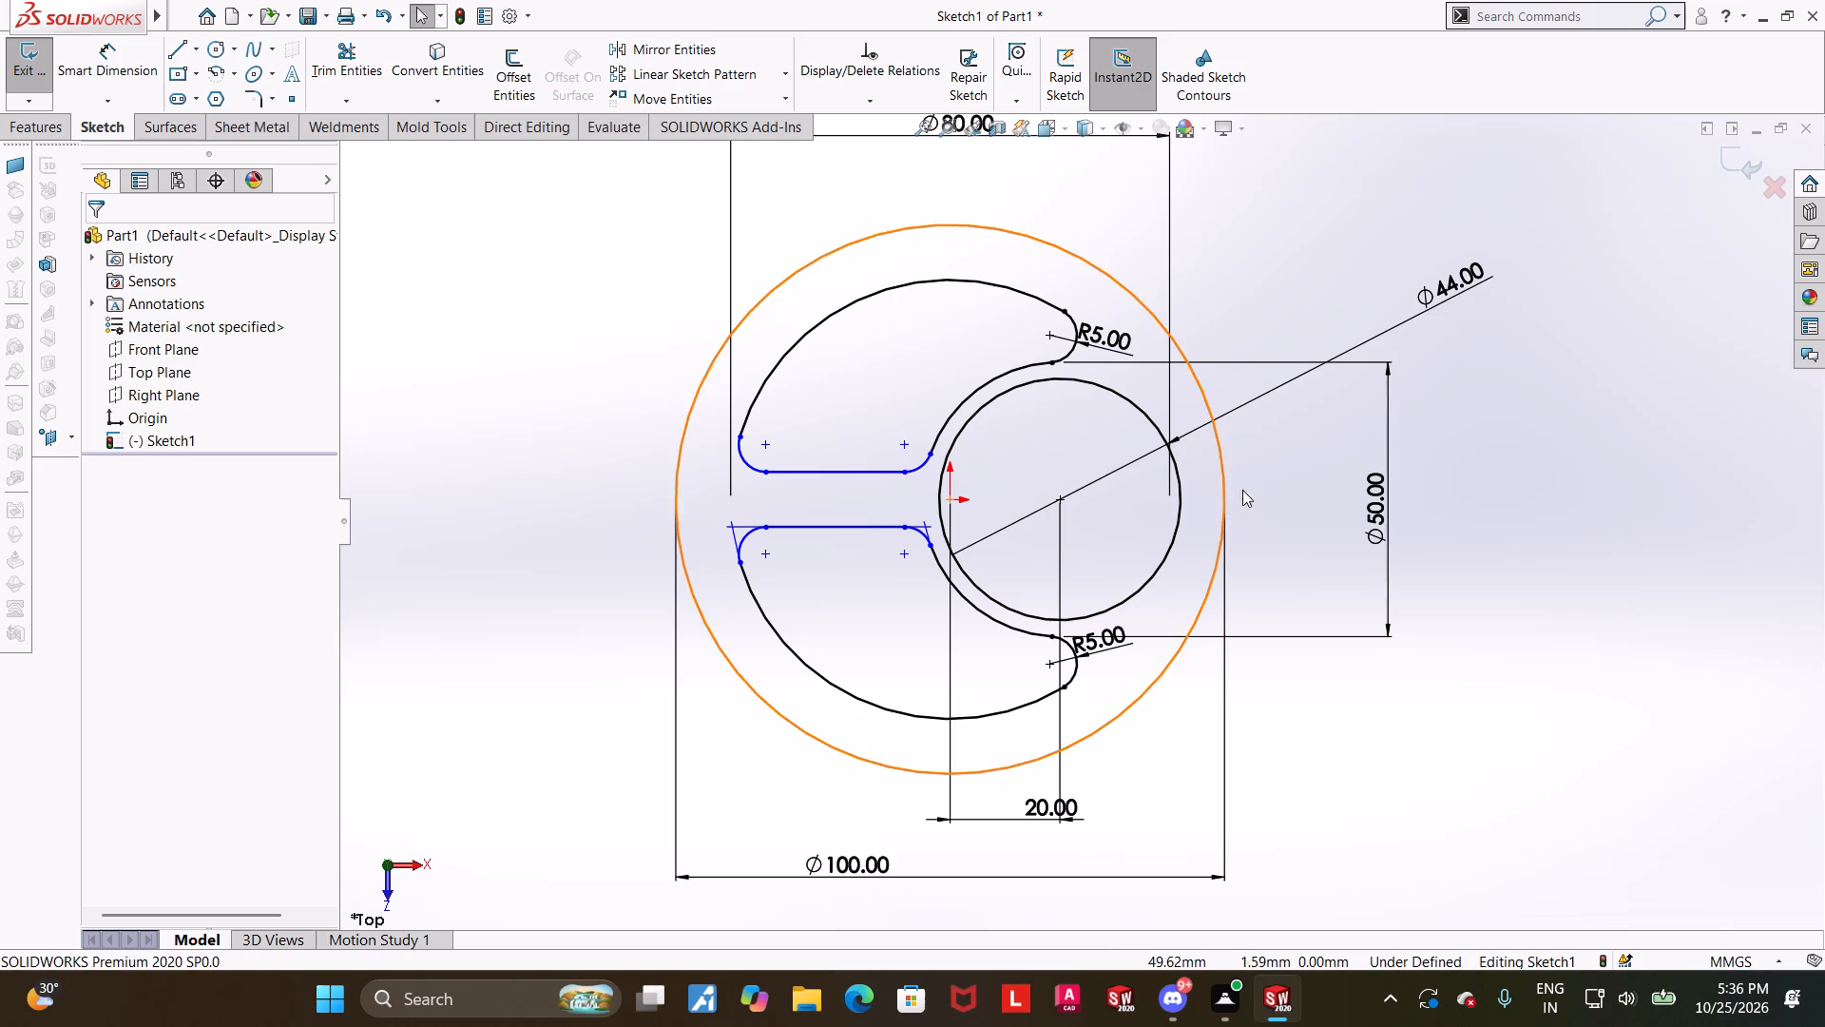
Dimension the distance between the two parallel web lines as 10 mm.
click(115, 69)
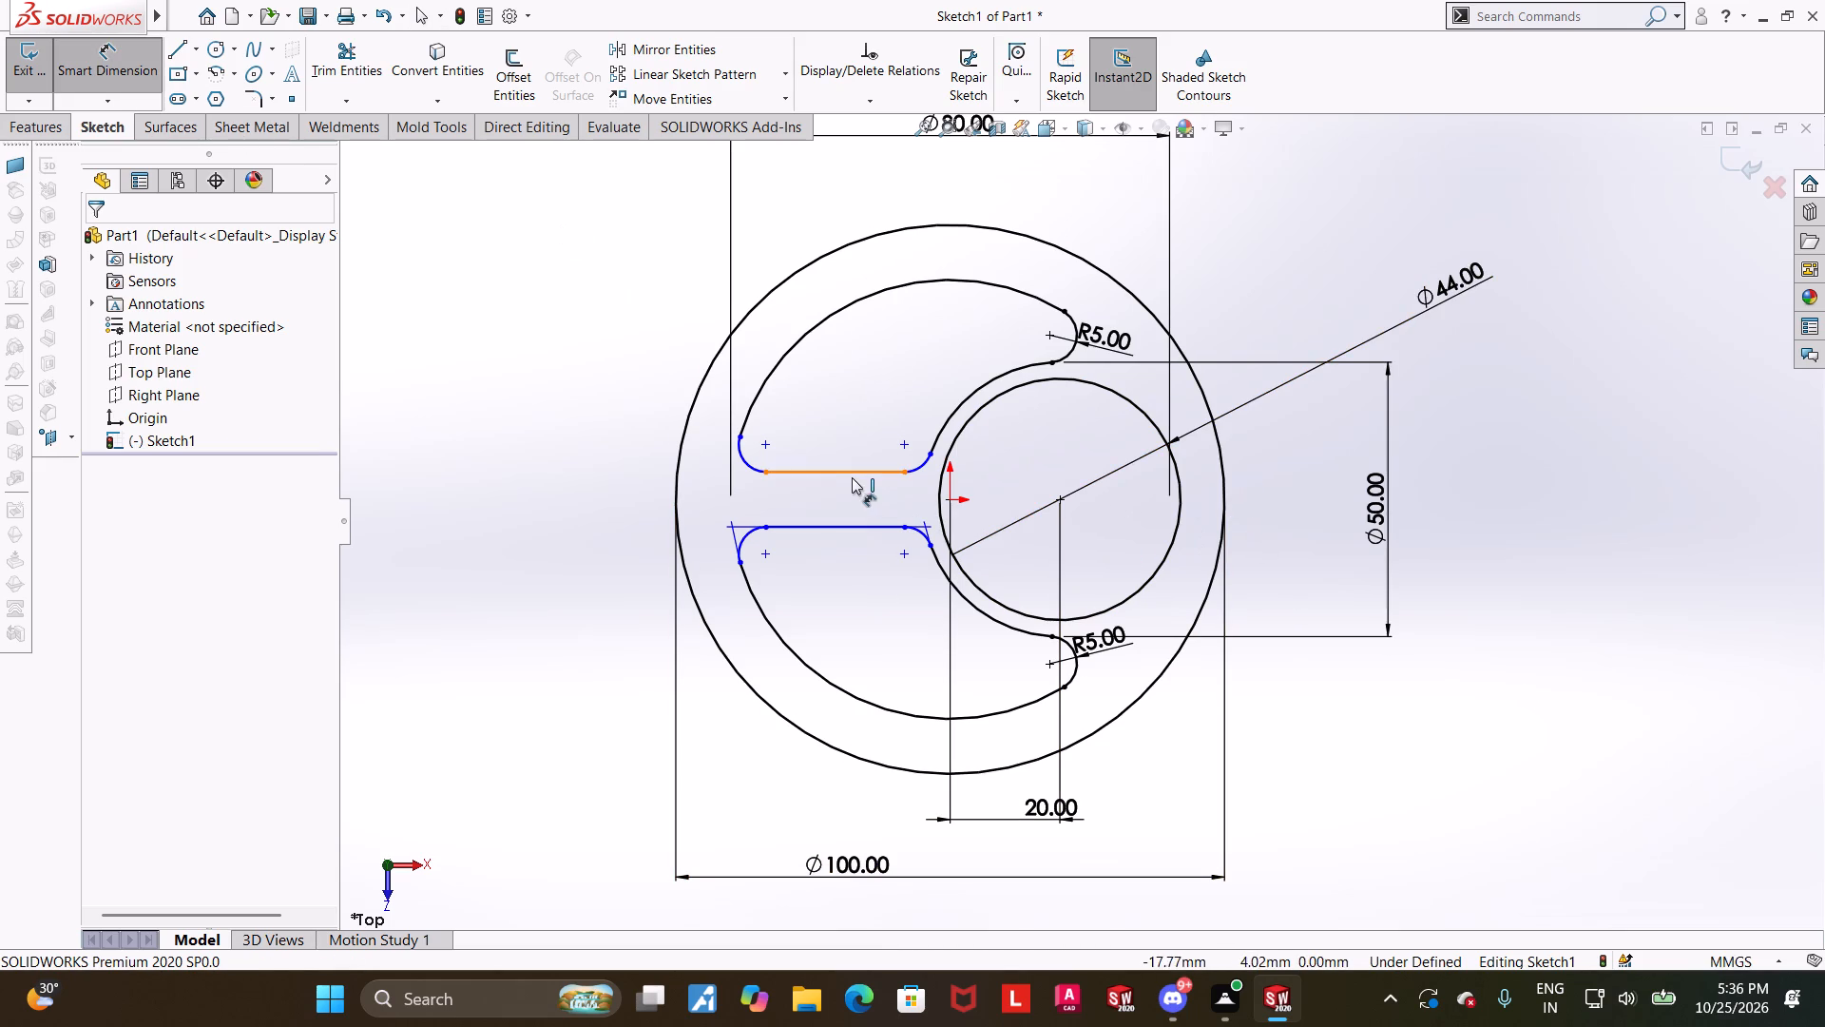
click(850, 475)
click(831, 525)
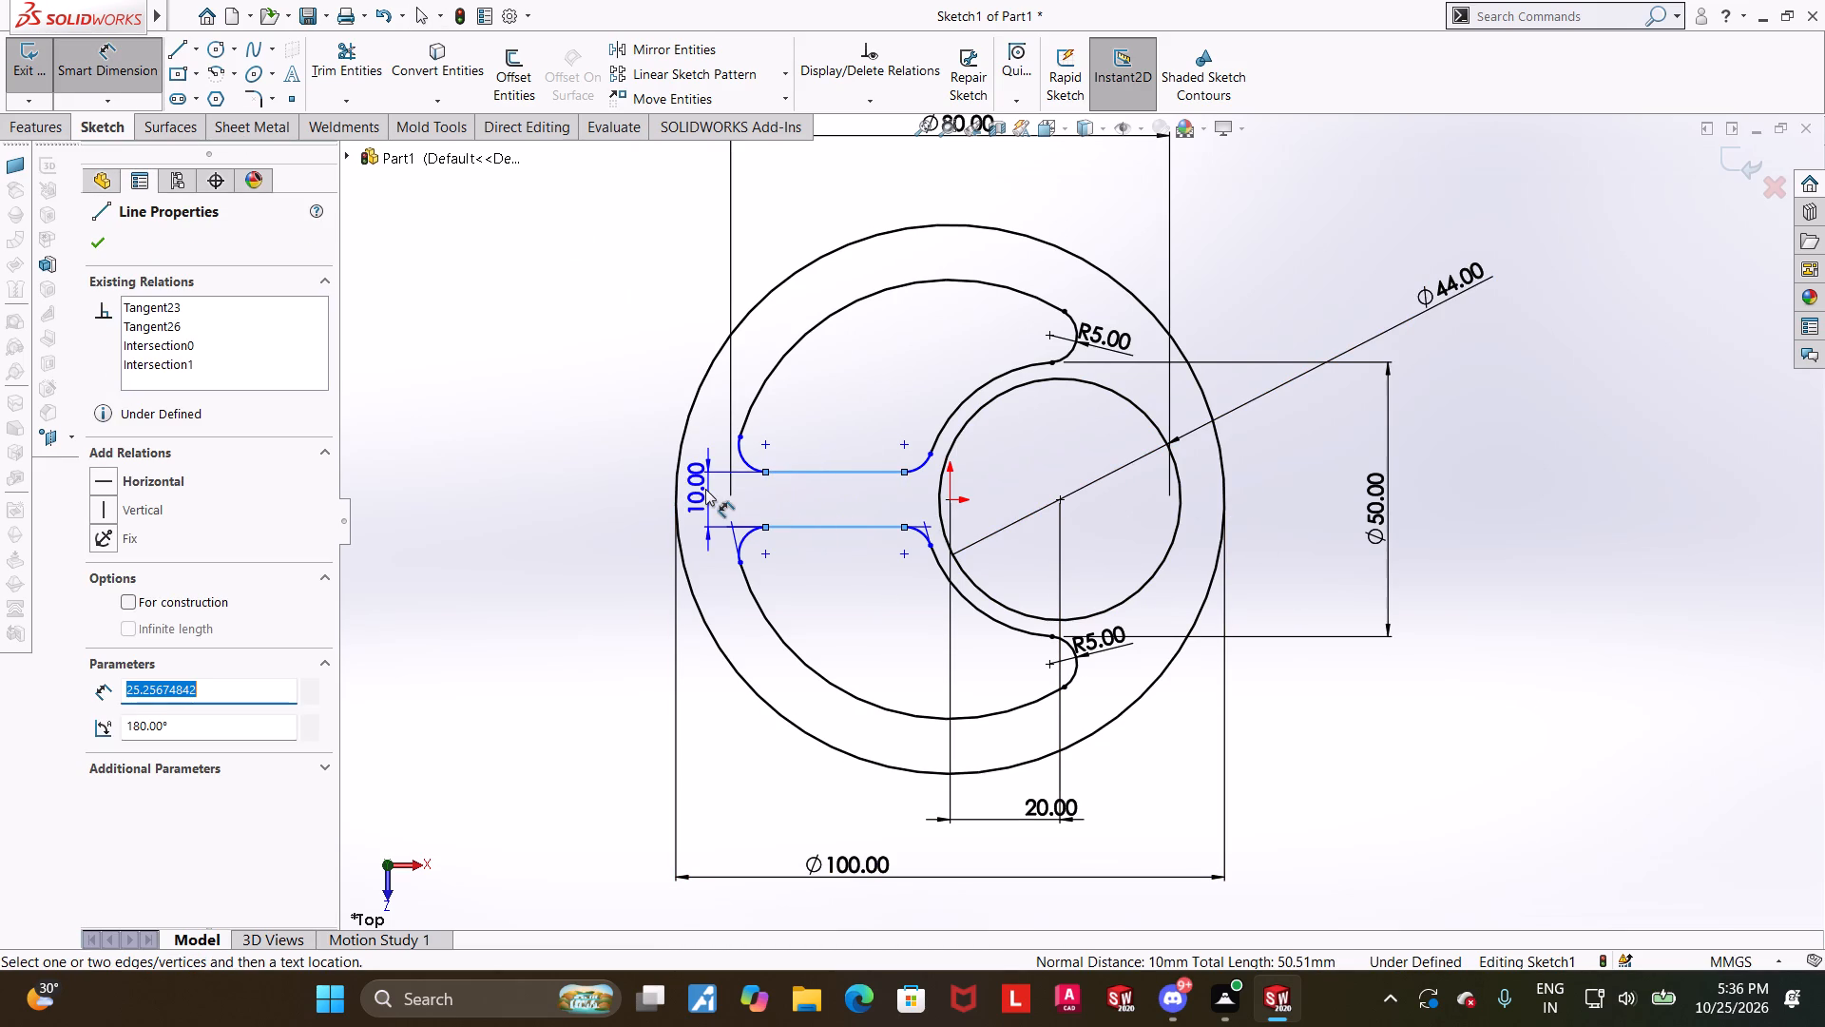
click(703, 491)
click(617, 456)
key(Escape)
key(Escape)
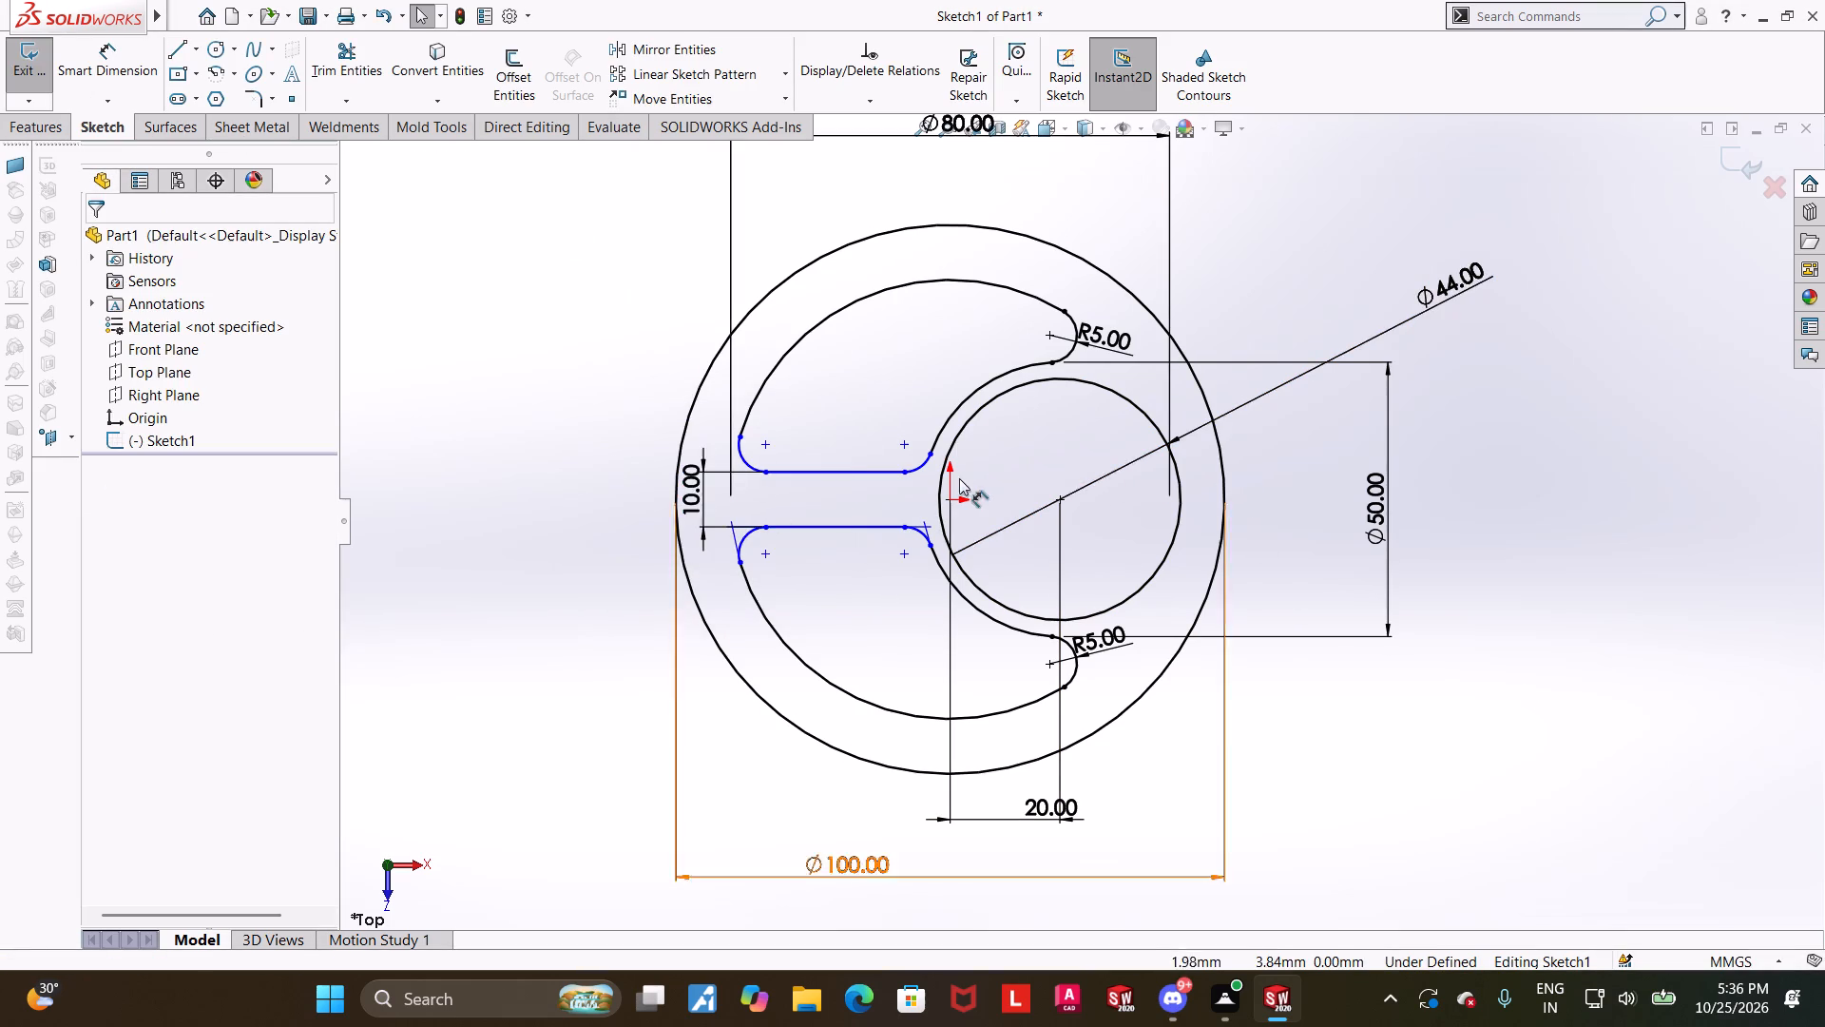
Sketch a horizontal centerline about 63 mm long from the origin through the web and past the 100 mm circle.
scroll(957, 478, down, 2)
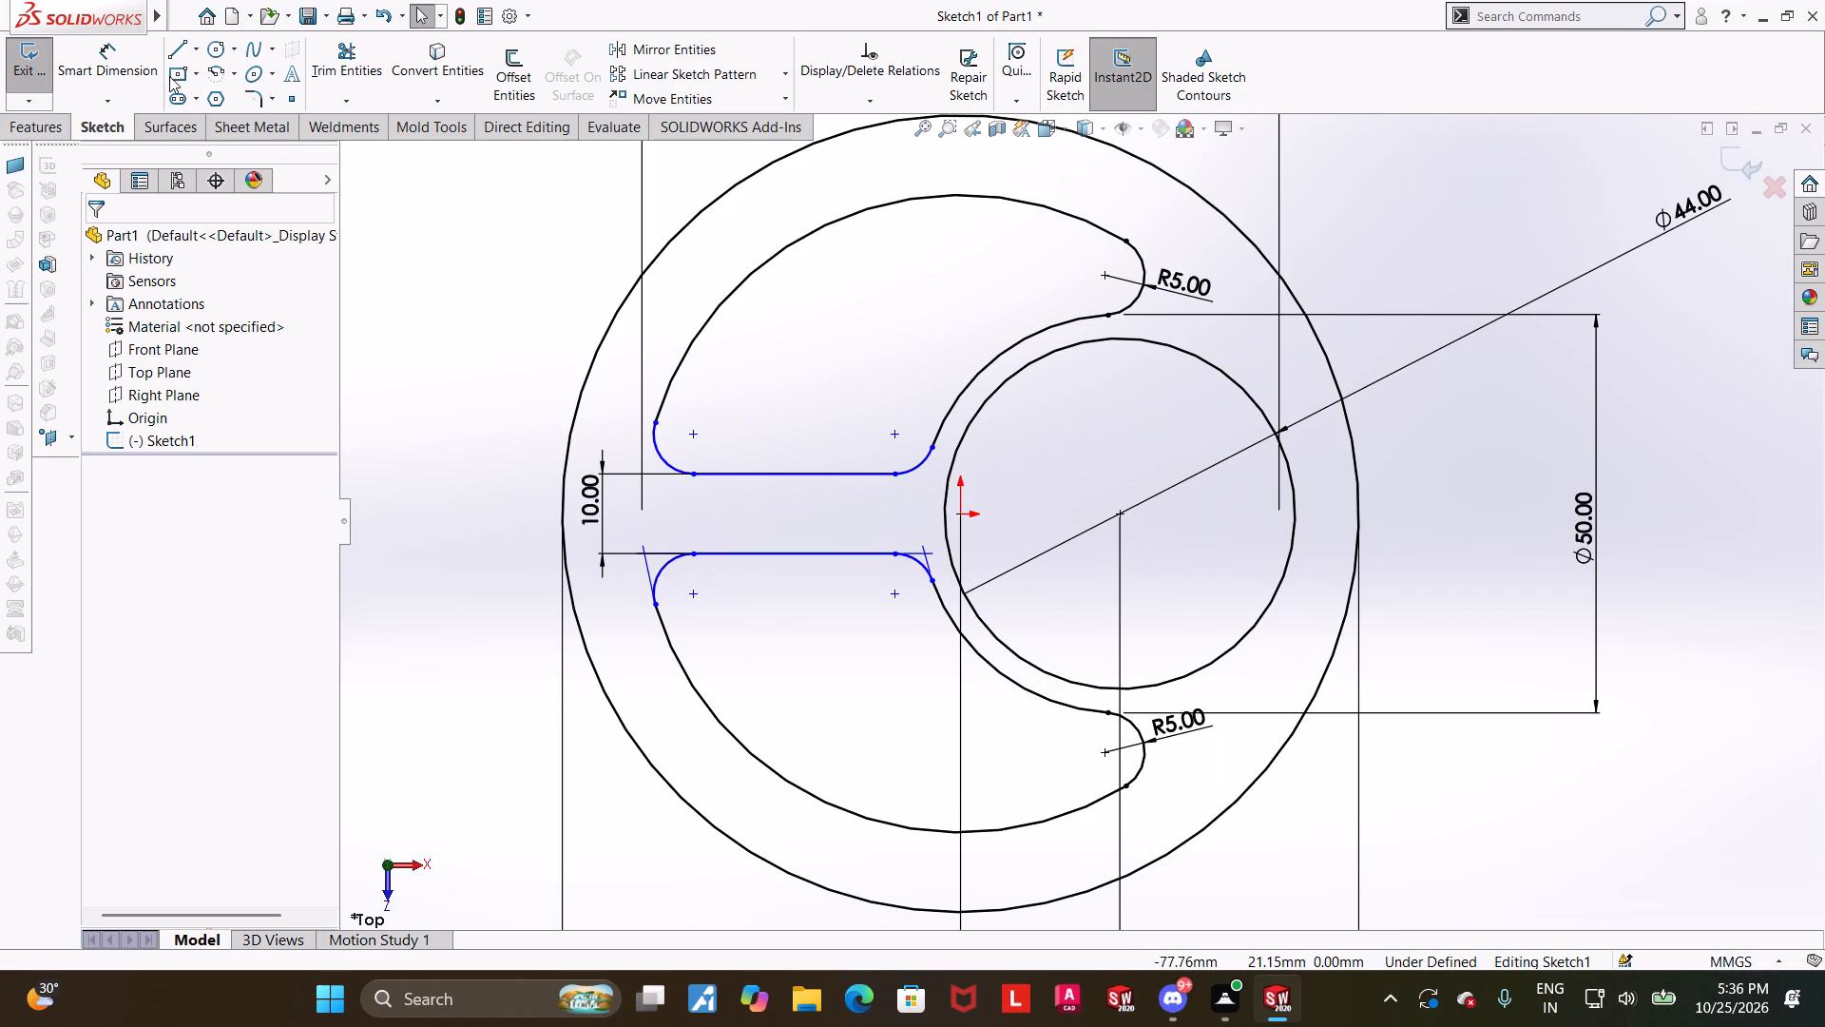
click(188, 50)
key(Escape)
click(195, 48)
click(206, 97)
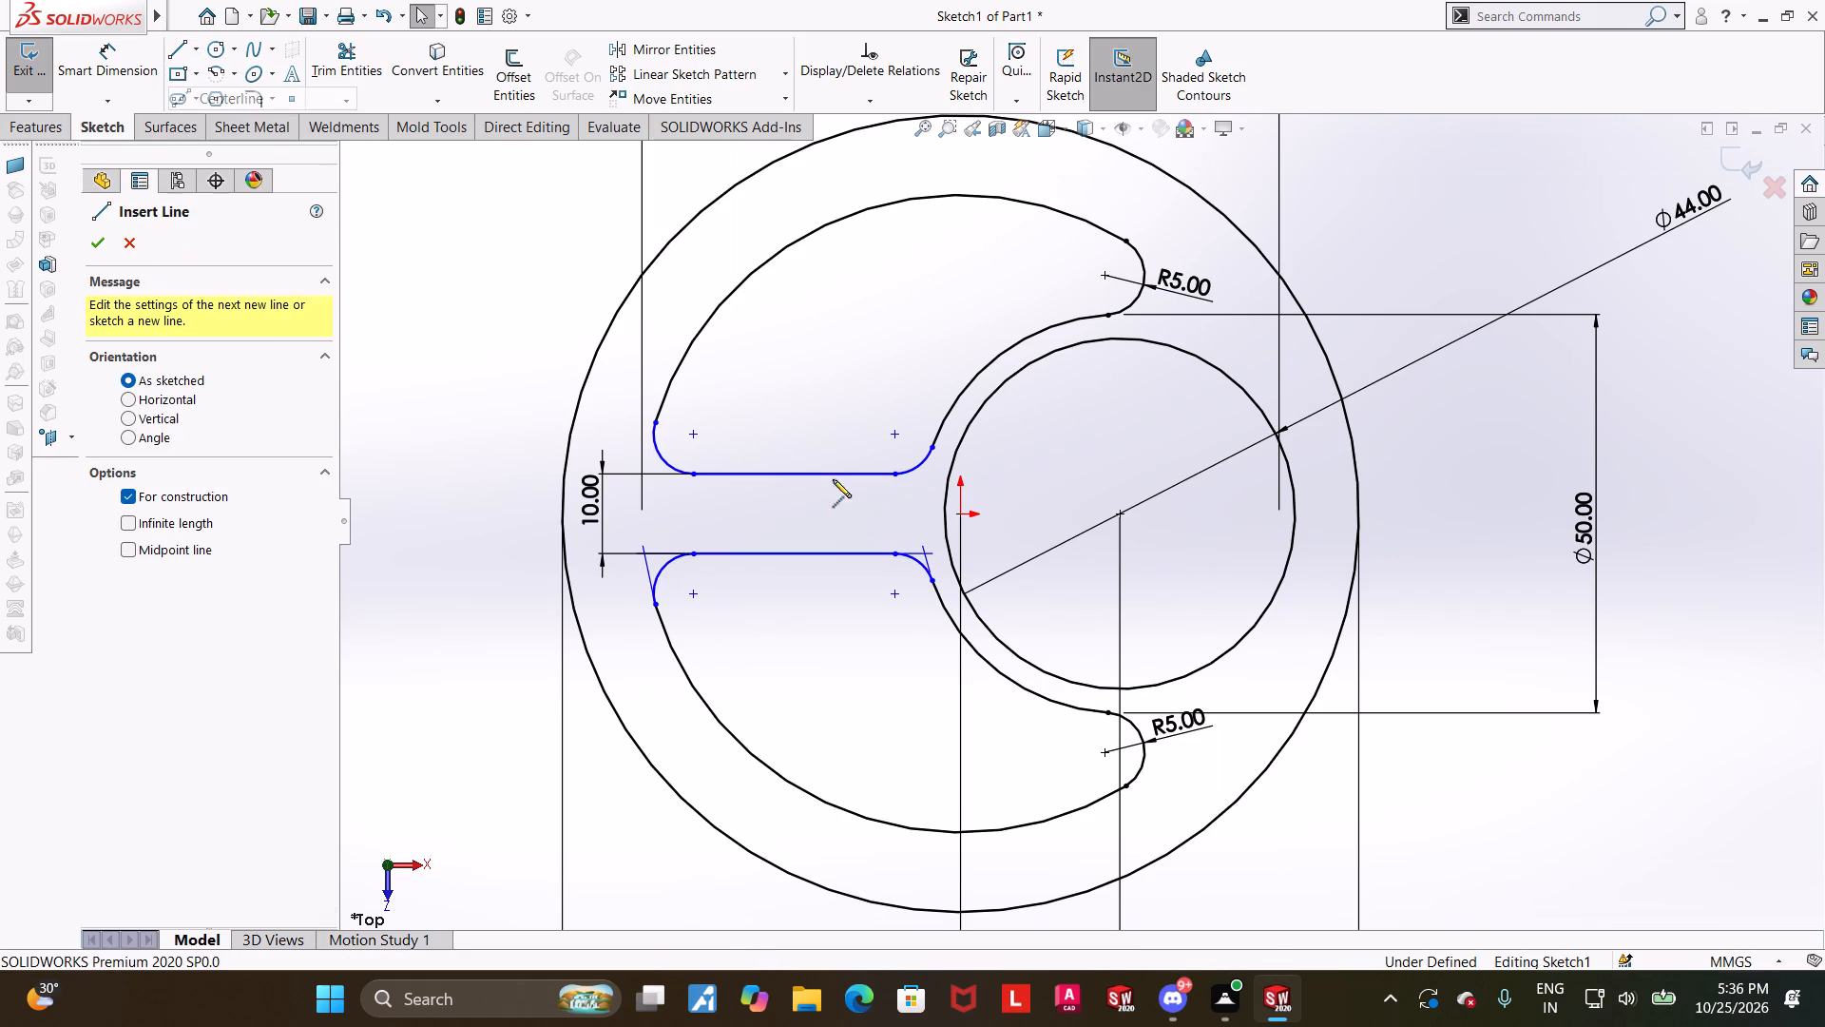
click(964, 510)
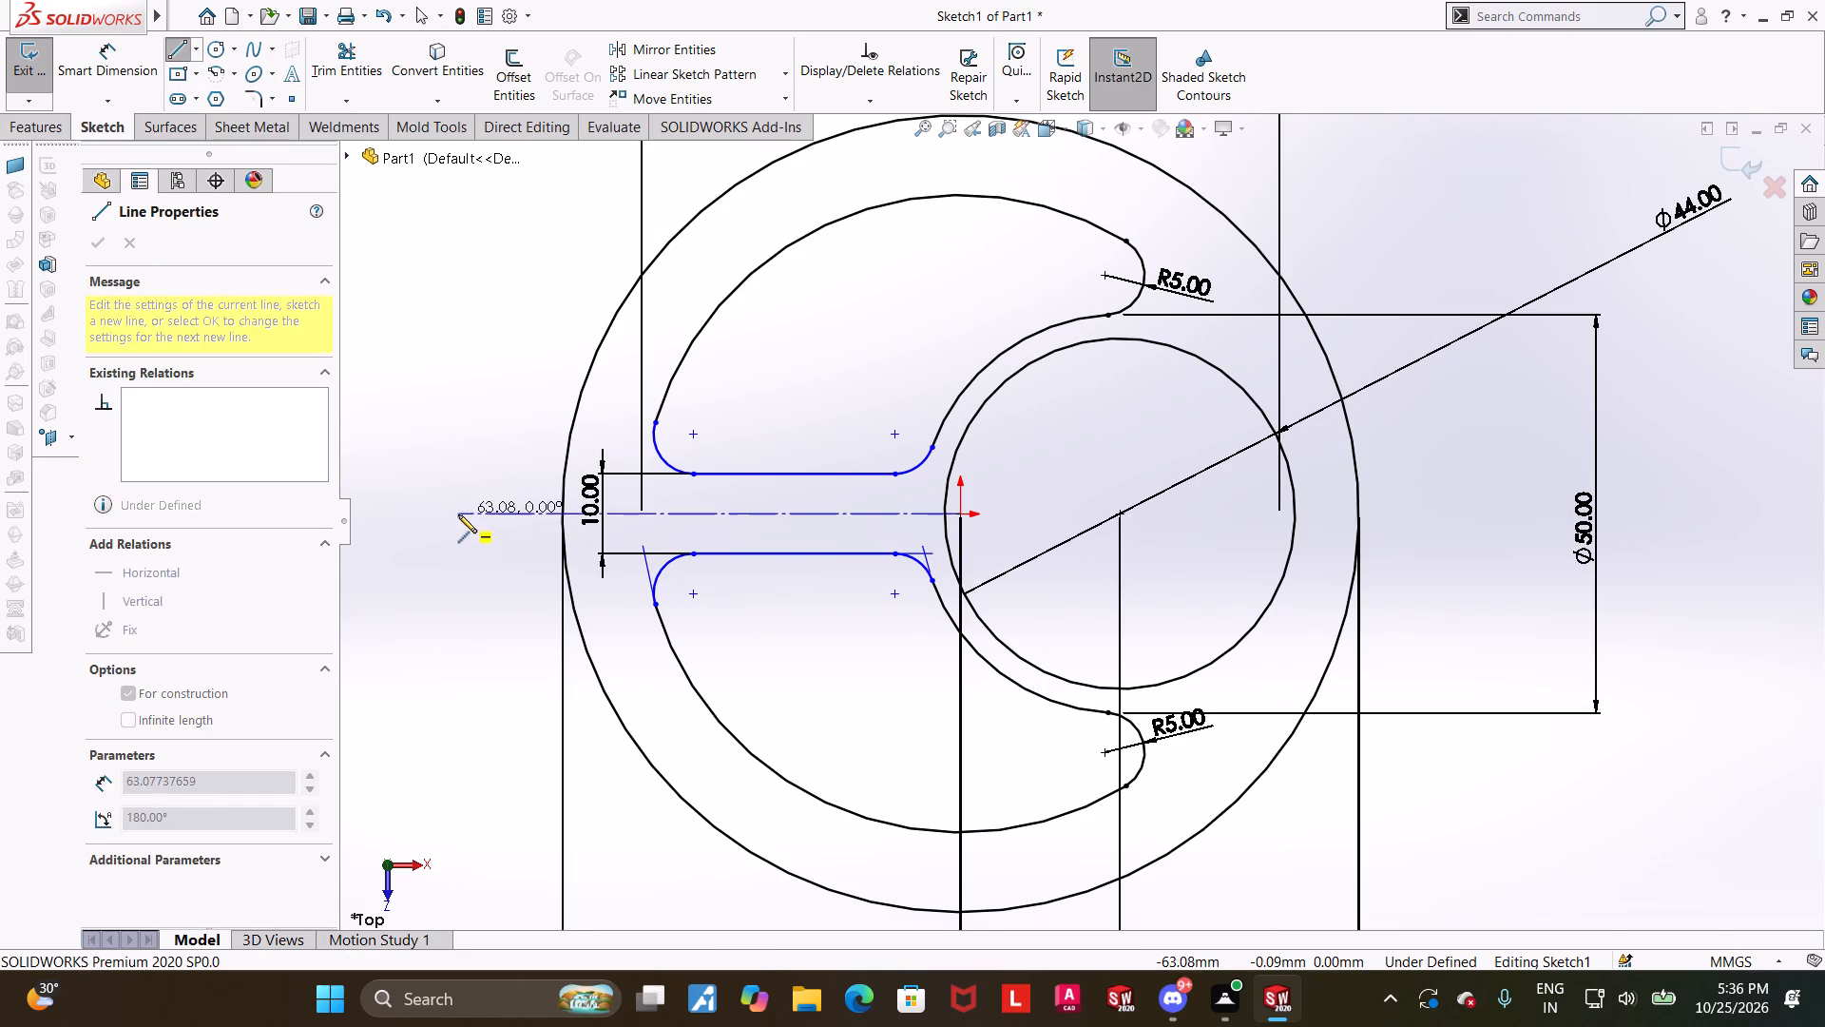
click(458, 514)
key(Escape)
Make the two web lines symmetric about the horizontal centerline.
click(848, 475)
ctrl+click(844, 513)
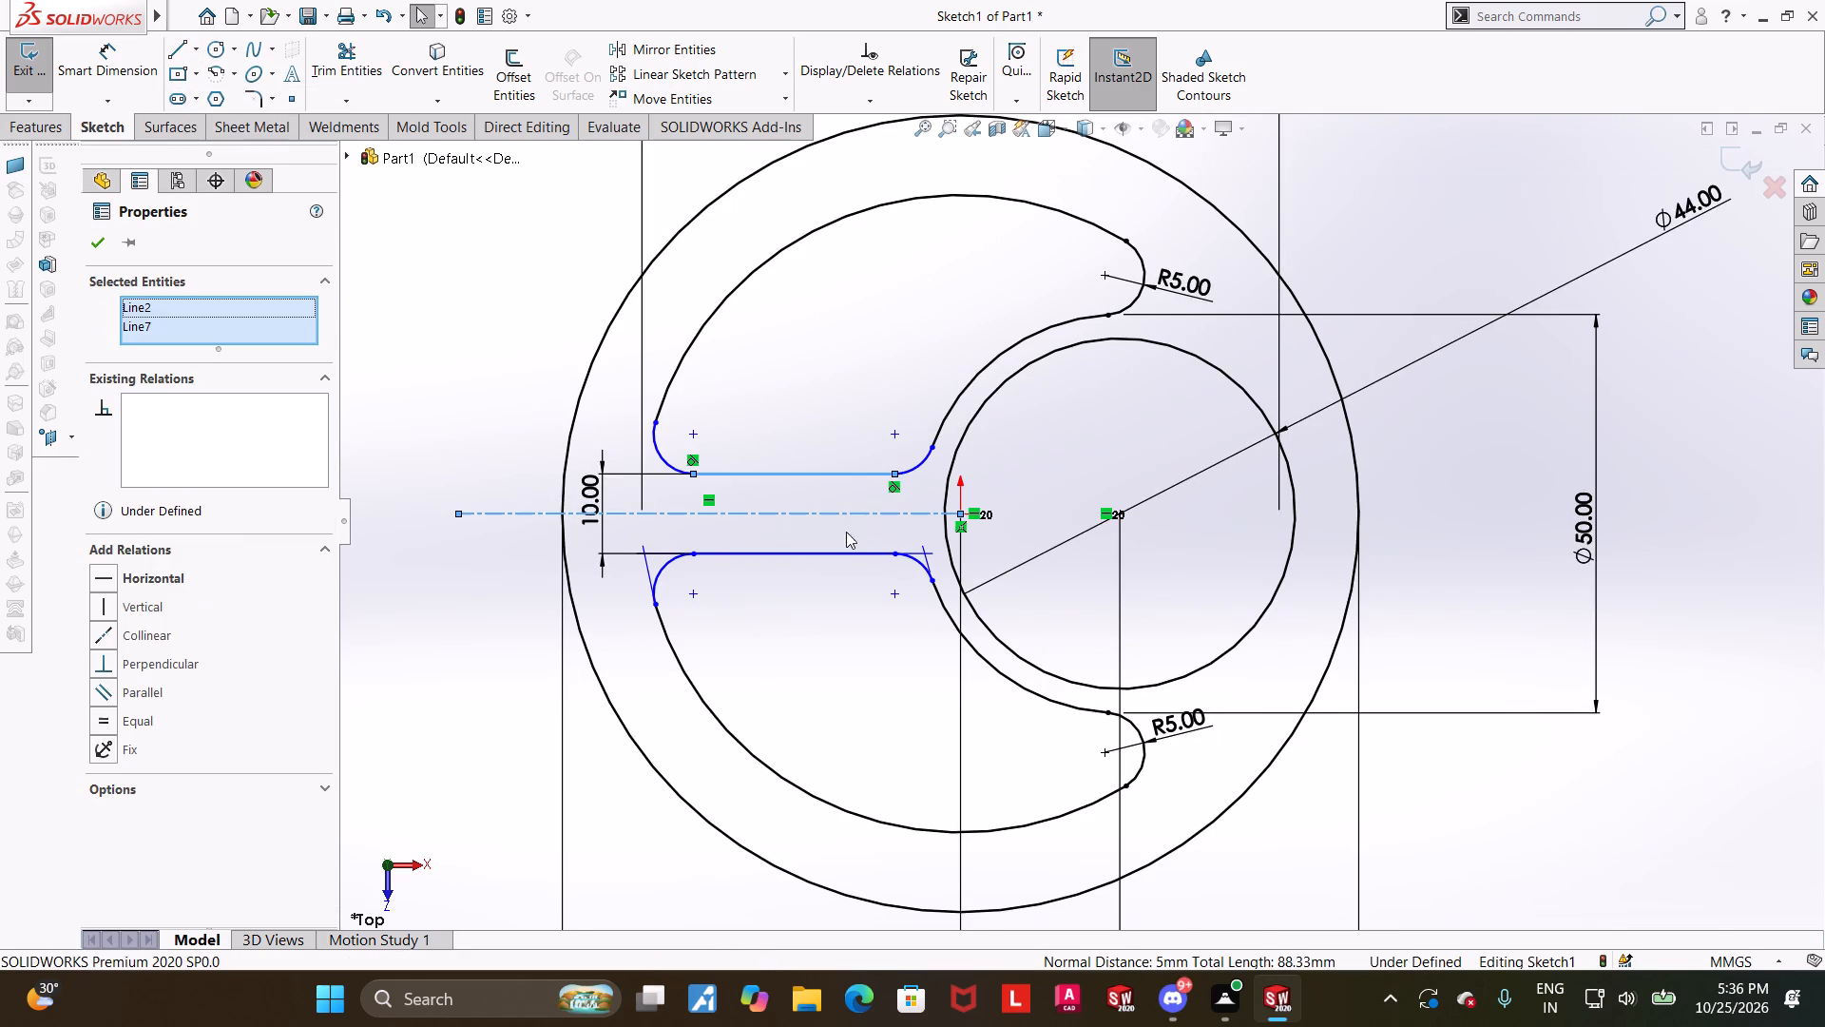
ctrl+click(846, 551)
click(110, 744)
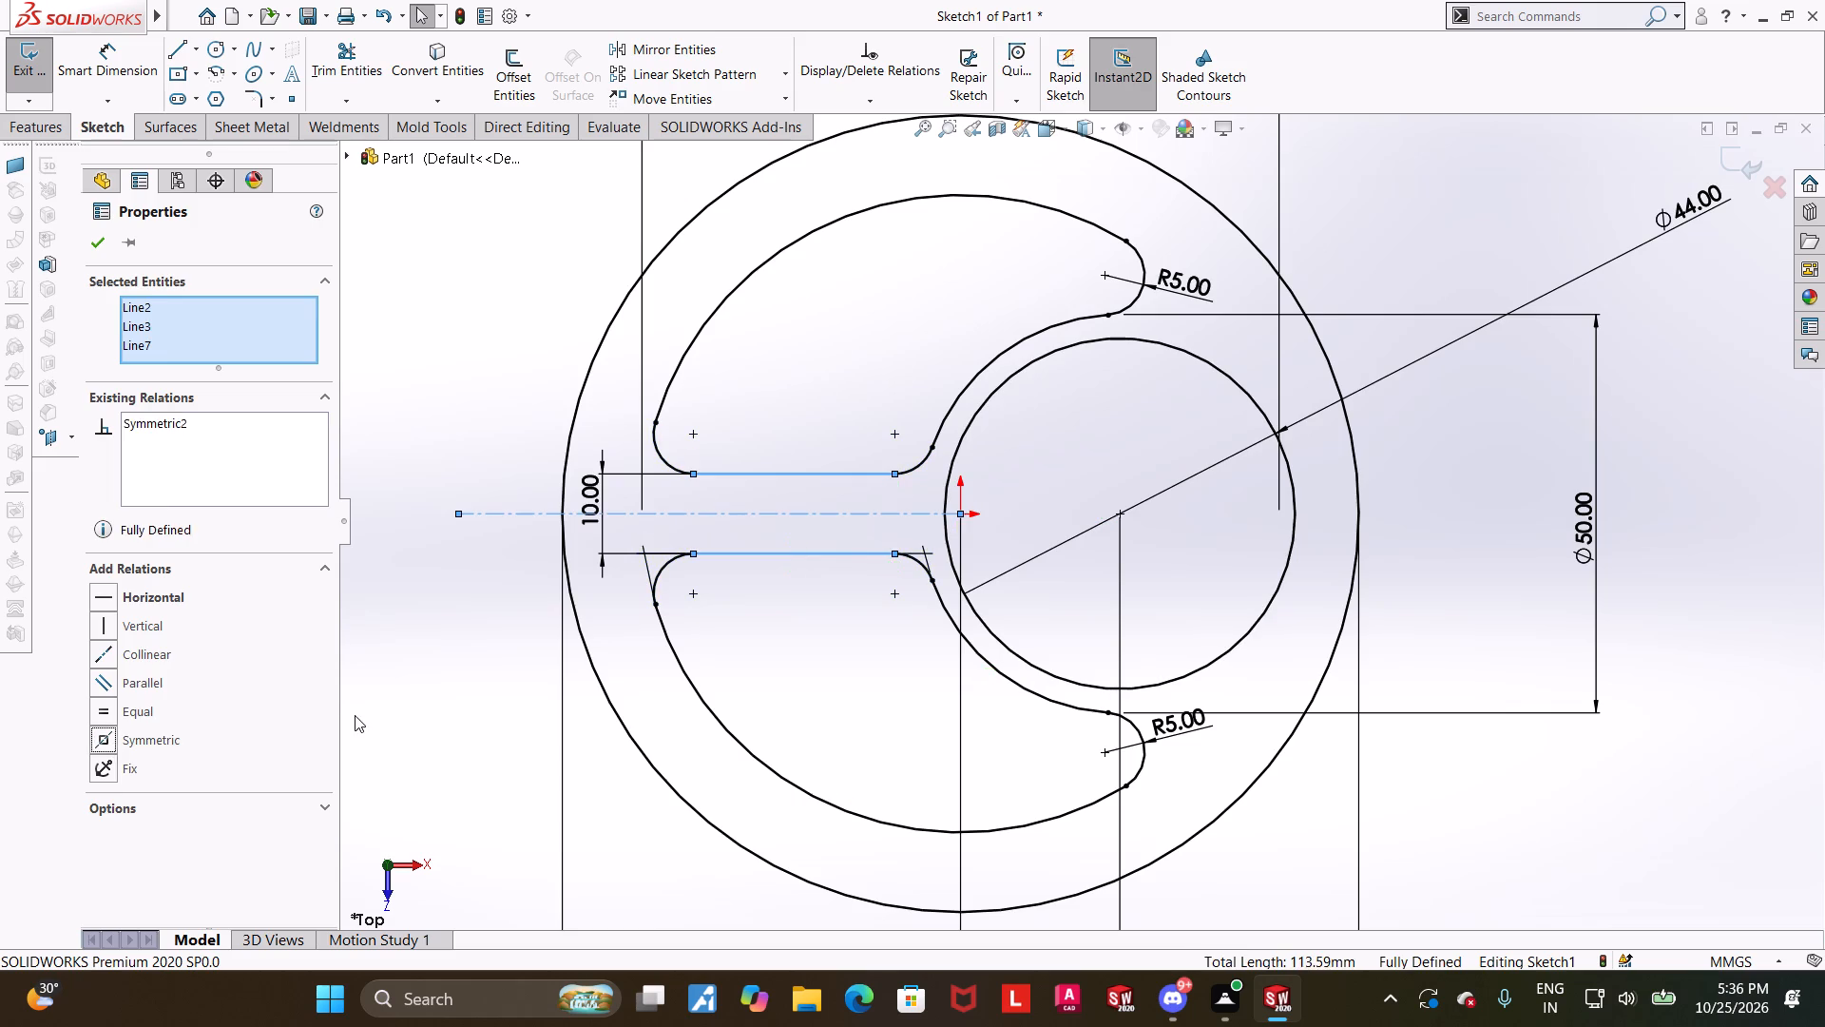
click(355, 714)
scroll(688, 647, up, 4)
key(Escape)
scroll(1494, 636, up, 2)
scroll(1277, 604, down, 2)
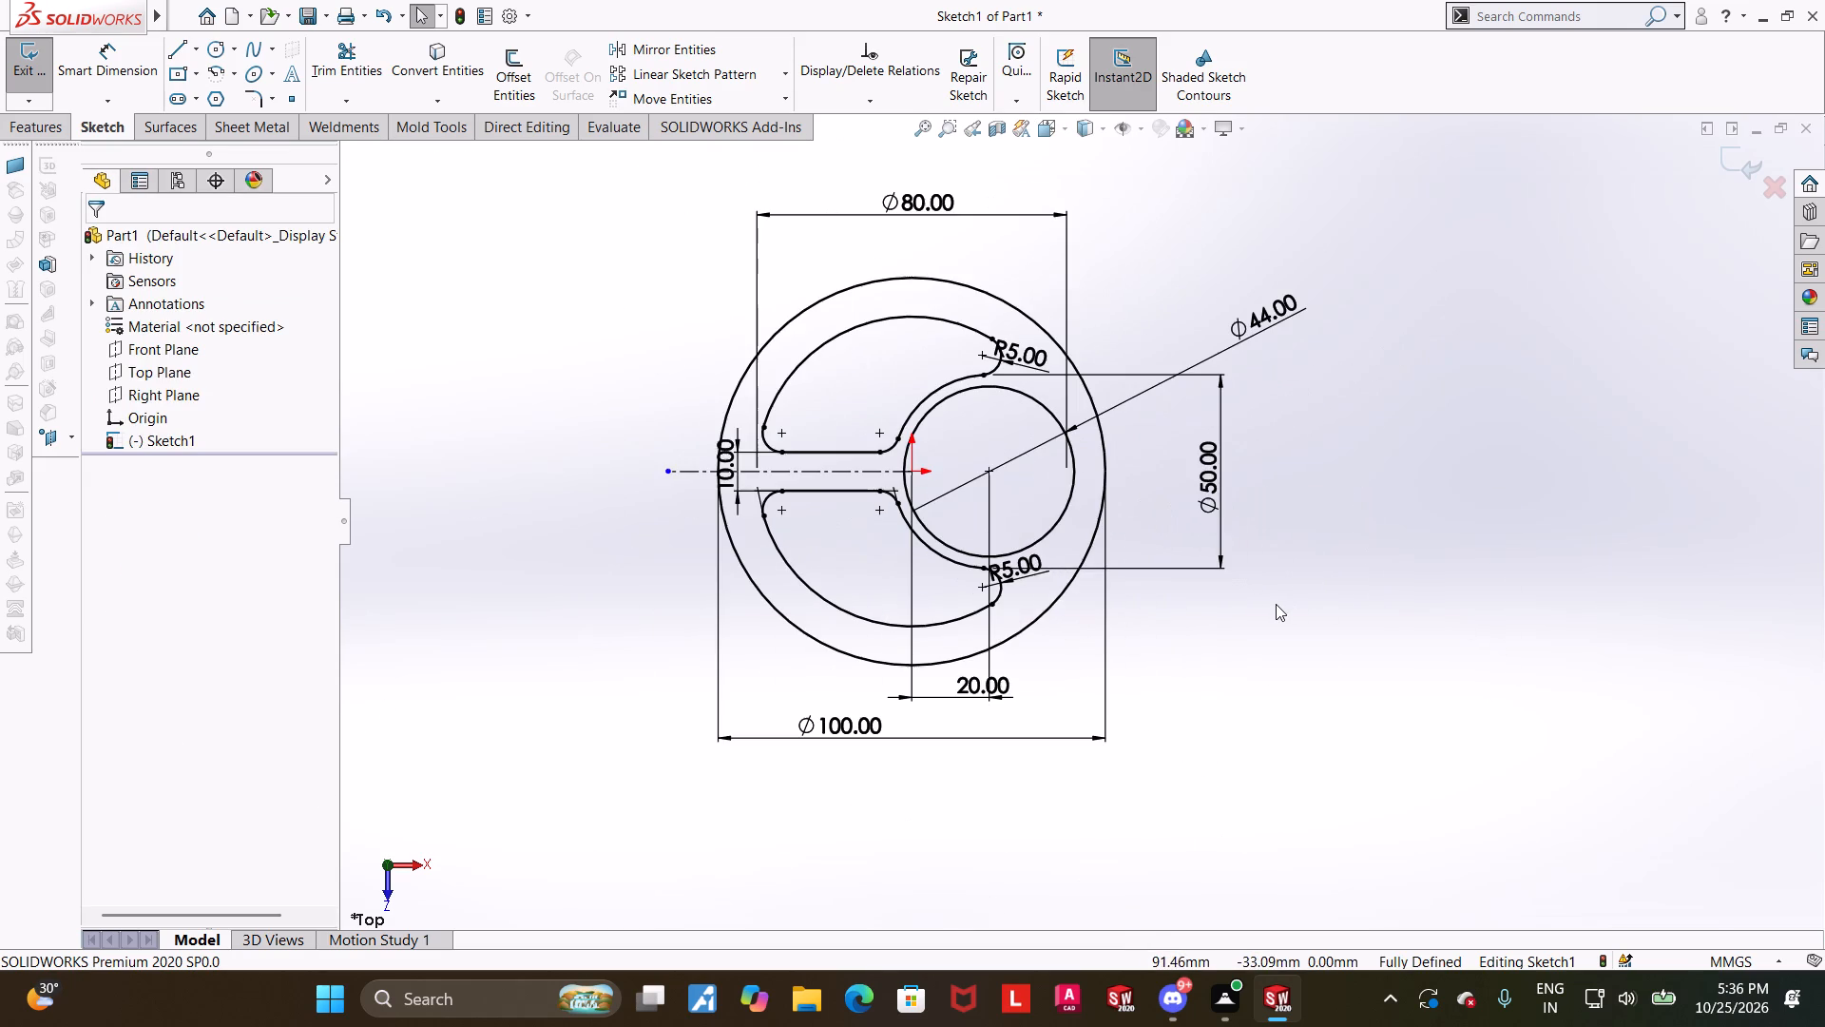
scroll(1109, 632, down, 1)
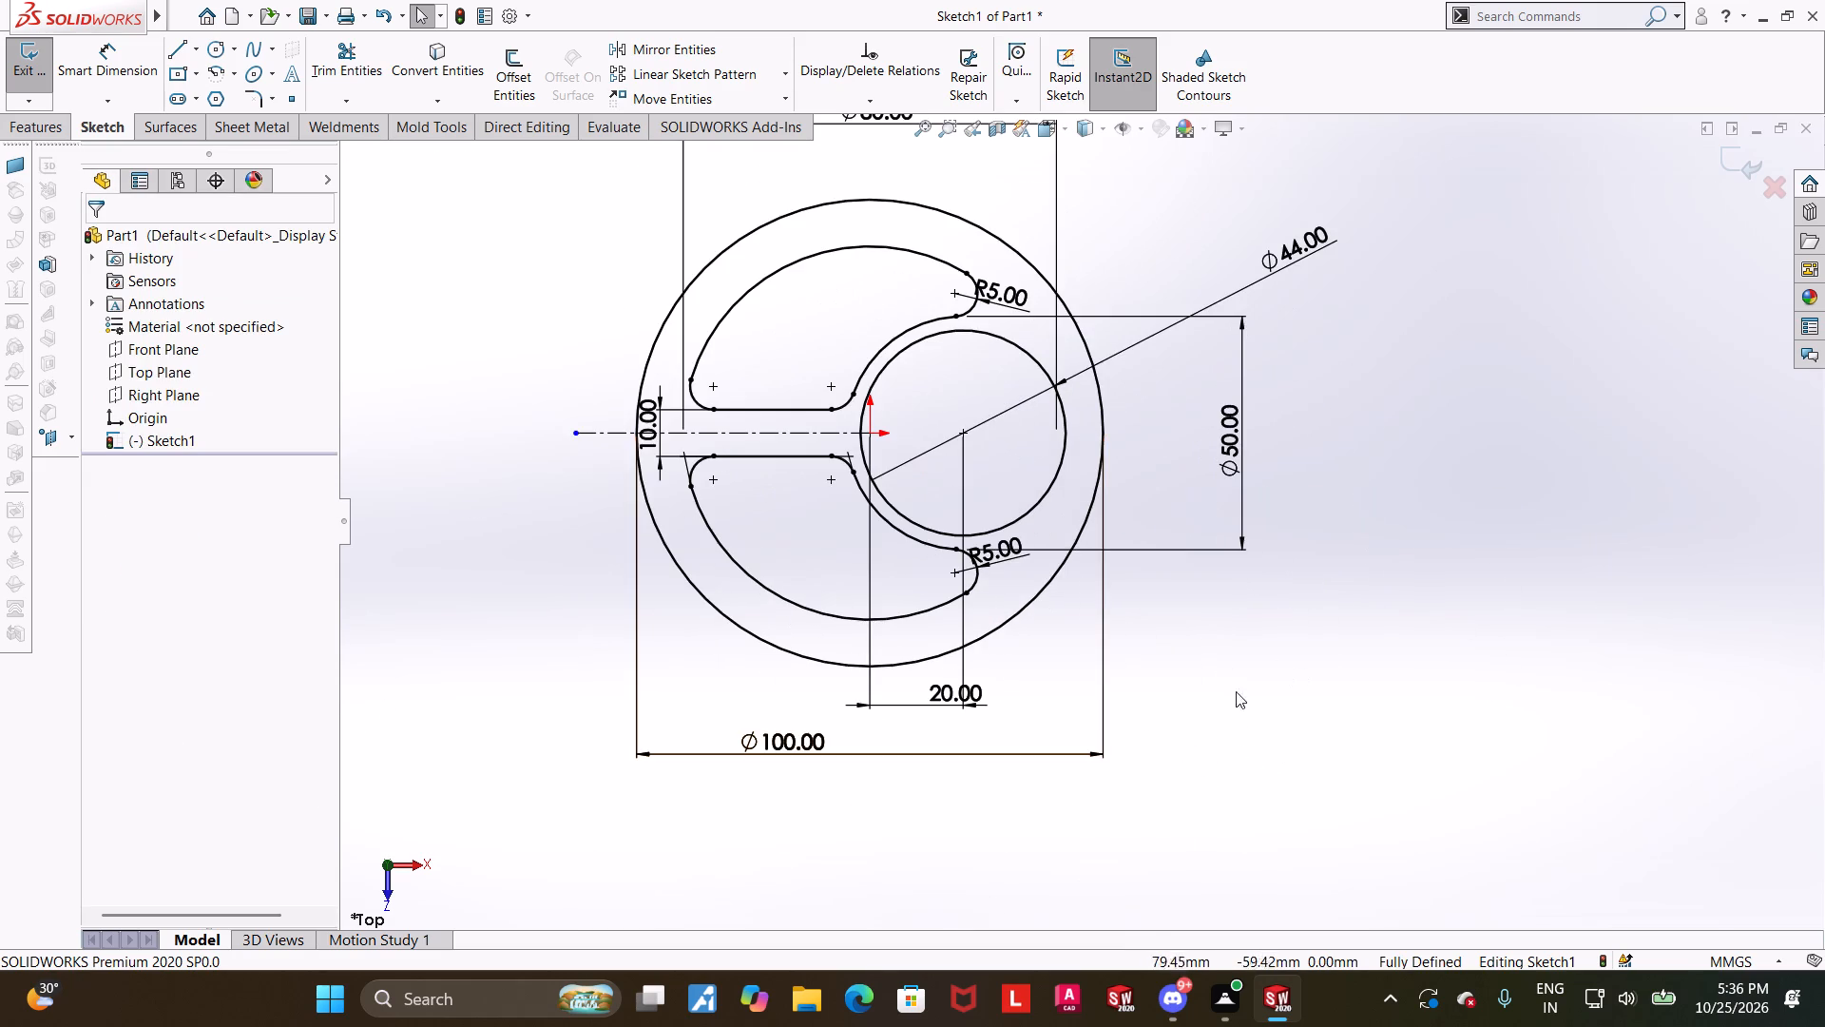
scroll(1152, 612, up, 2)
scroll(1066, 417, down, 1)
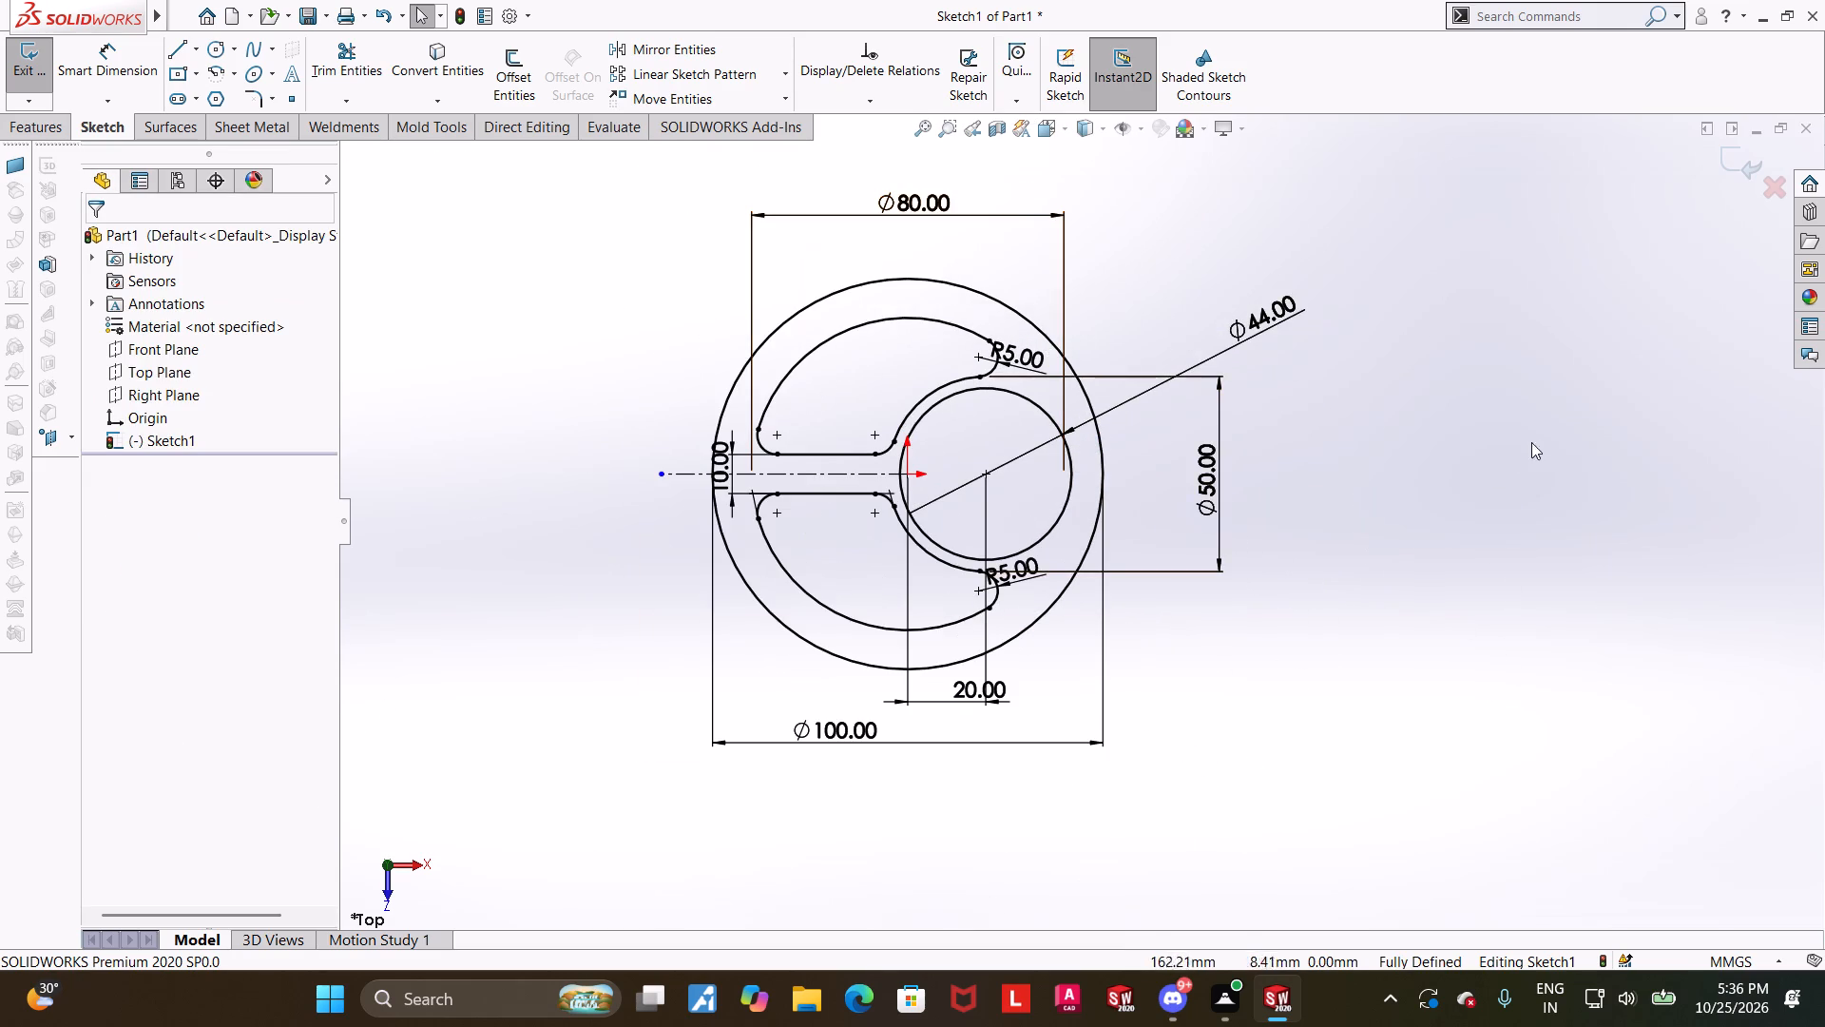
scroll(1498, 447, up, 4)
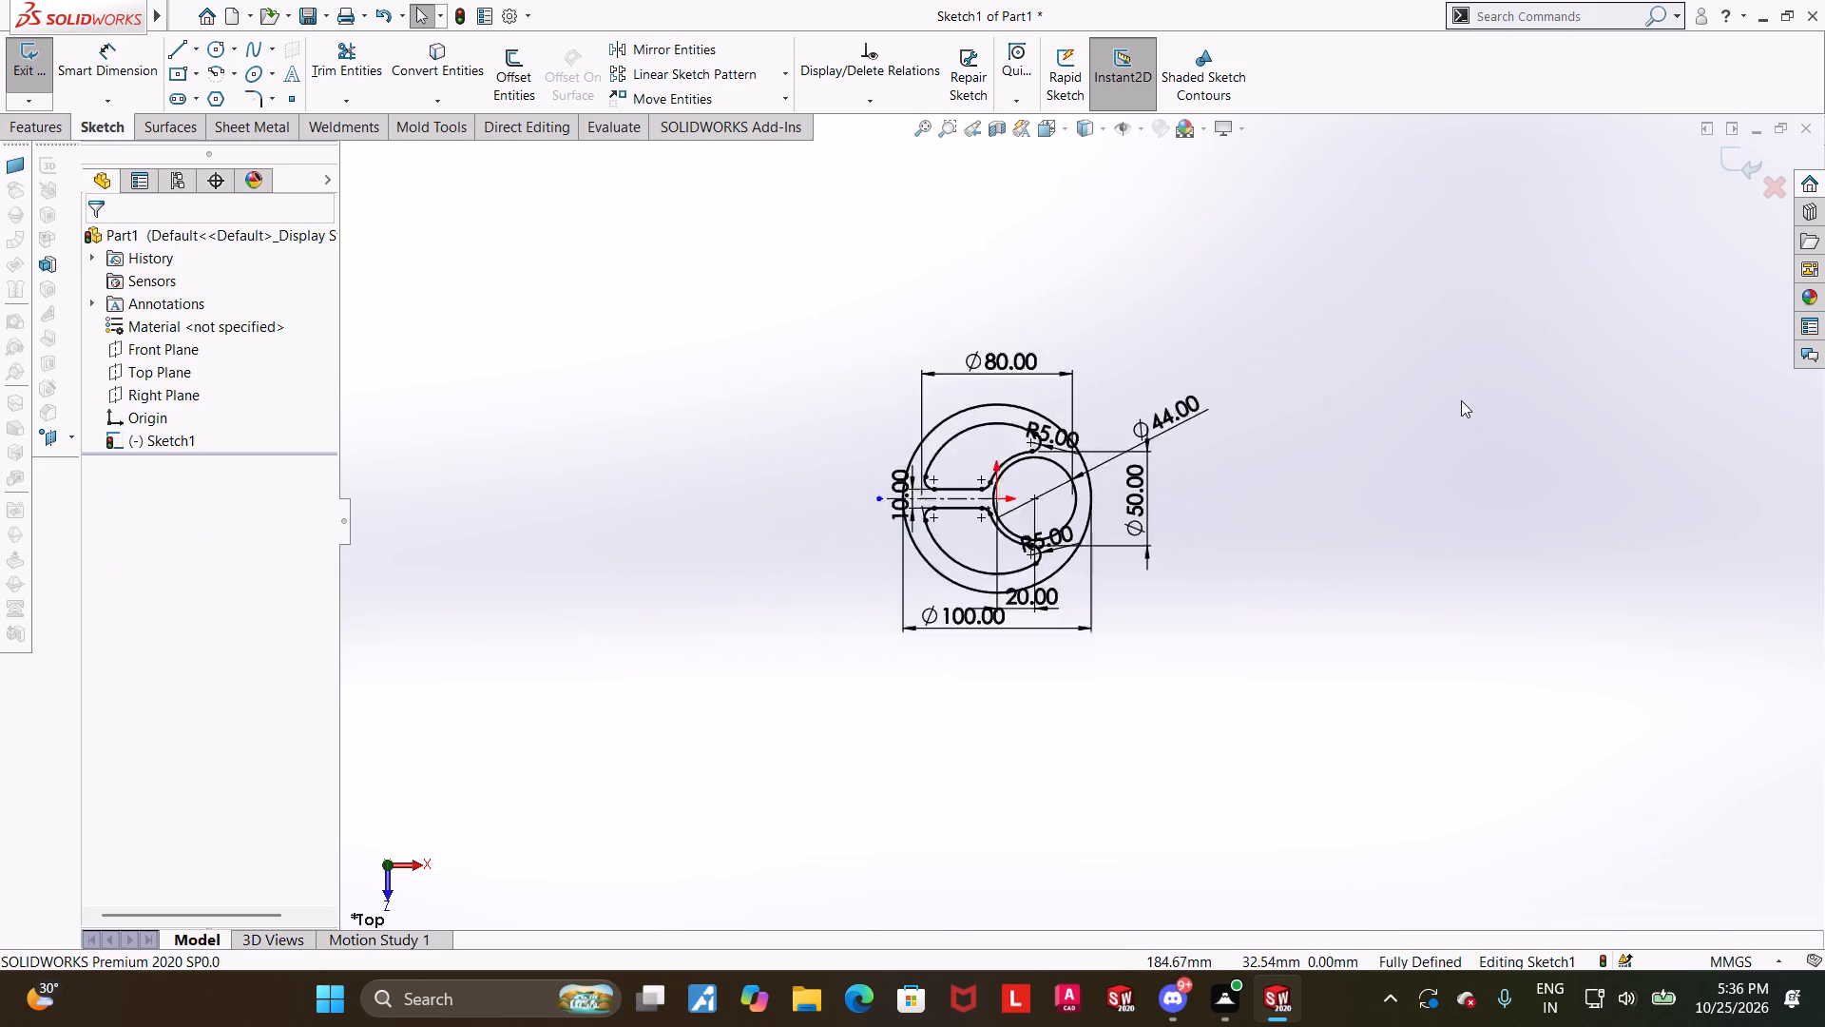
Inspect the completed profile sketch, checking its circles, web, fillets and dimensions before extruding.
scroll(1140, 462, down, 2)
scroll(1045, 603, down, 2)
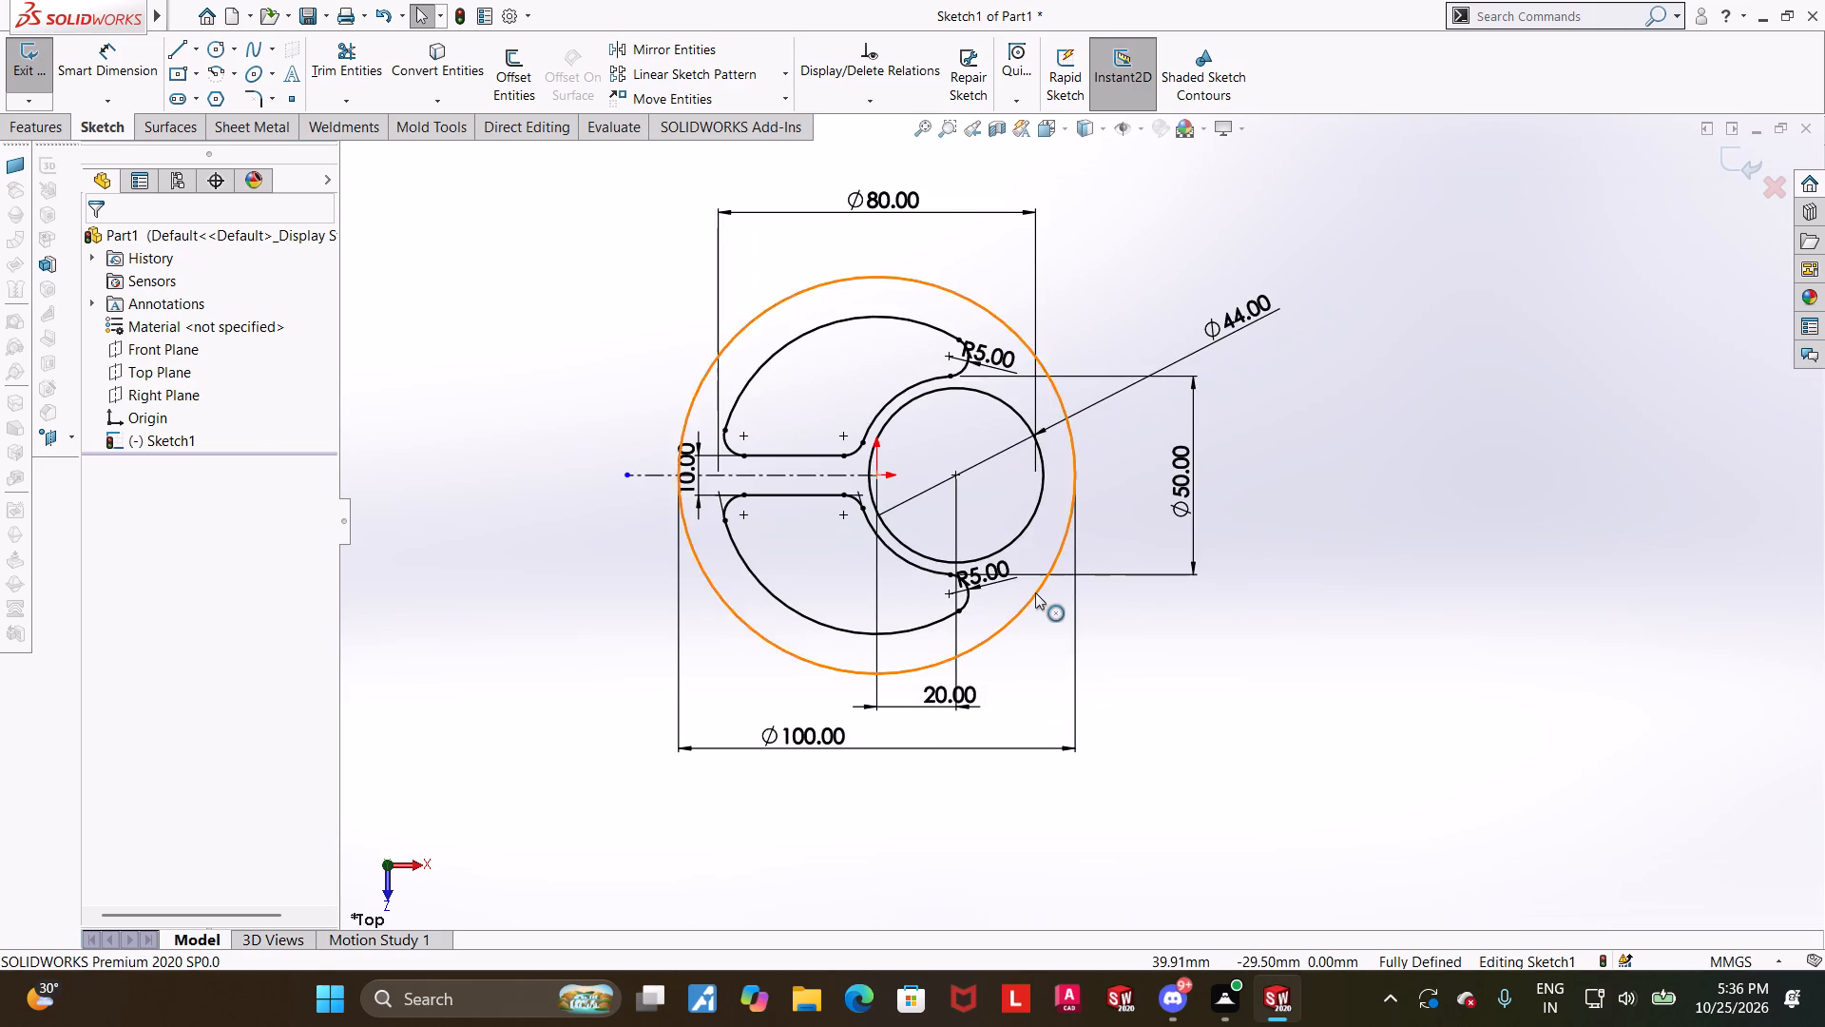
scroll(1035, 592, down, 1)
scroll(1258, 598, up, 2)
middle_drag(1253, 607, 1254, 365)
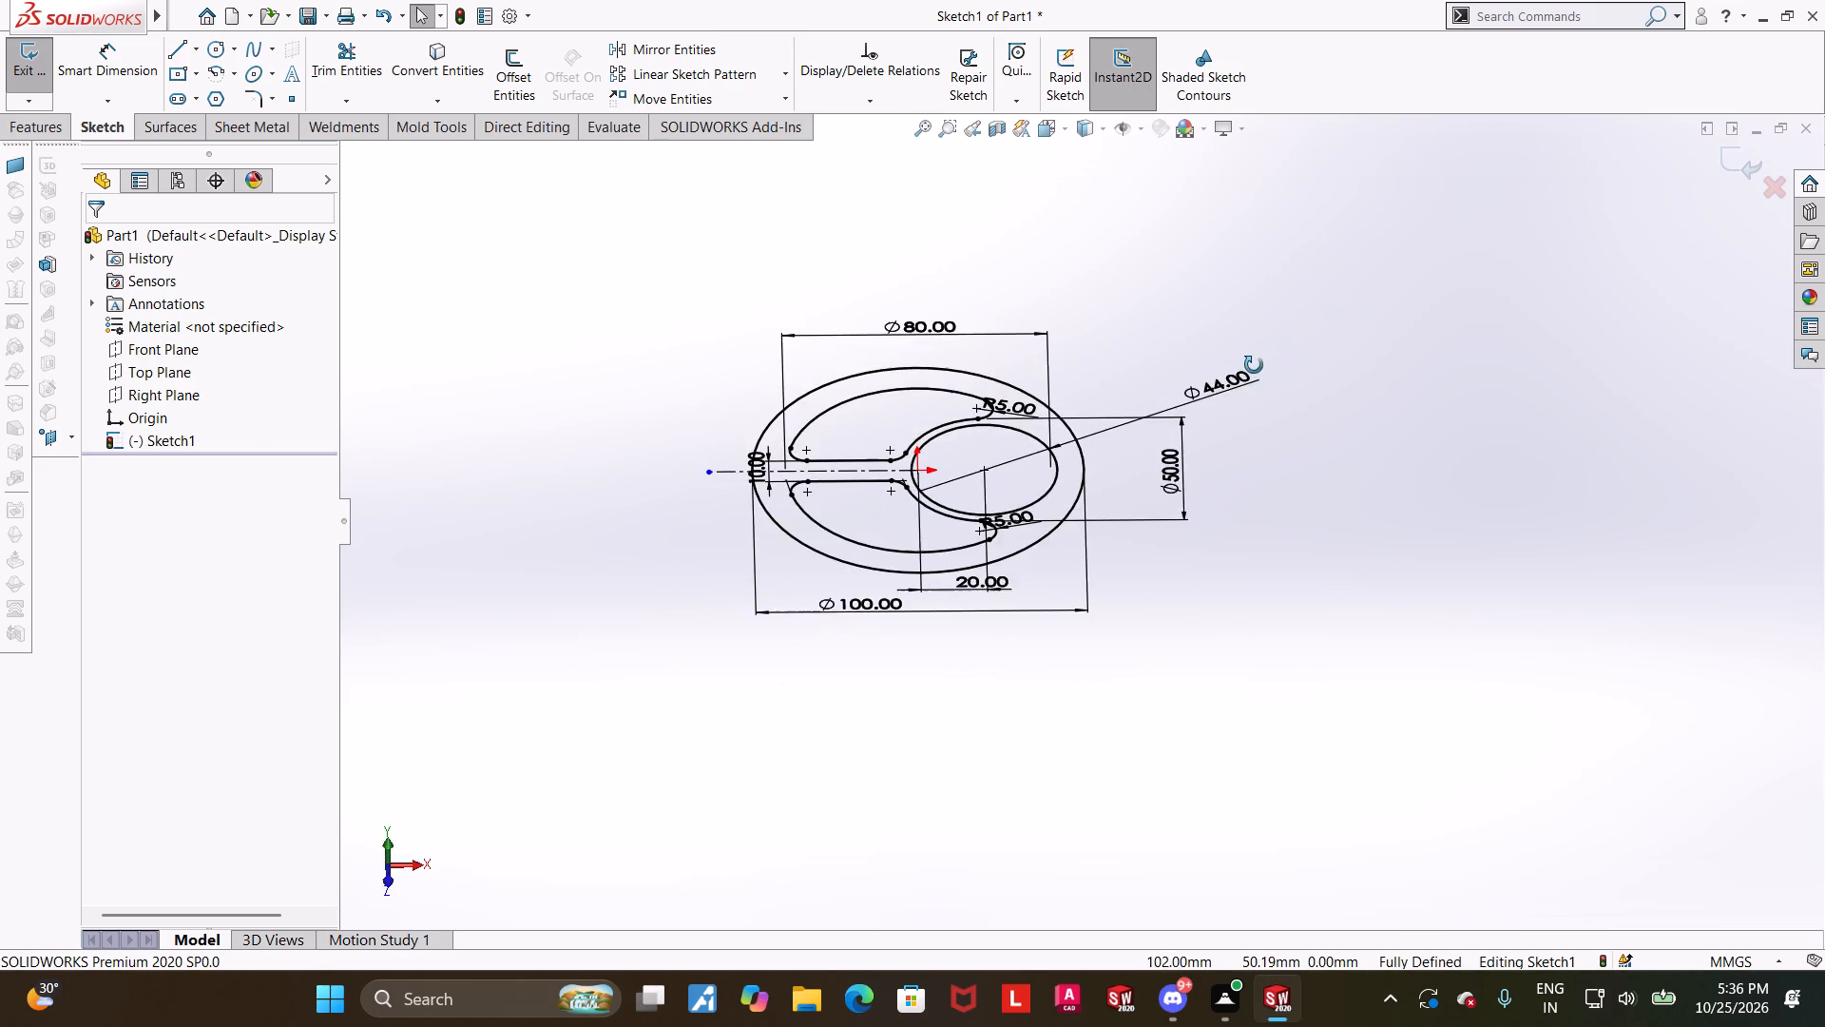
middle_drag(1254, 365, 1258, 524)
scroll(903, 470, up, 2)
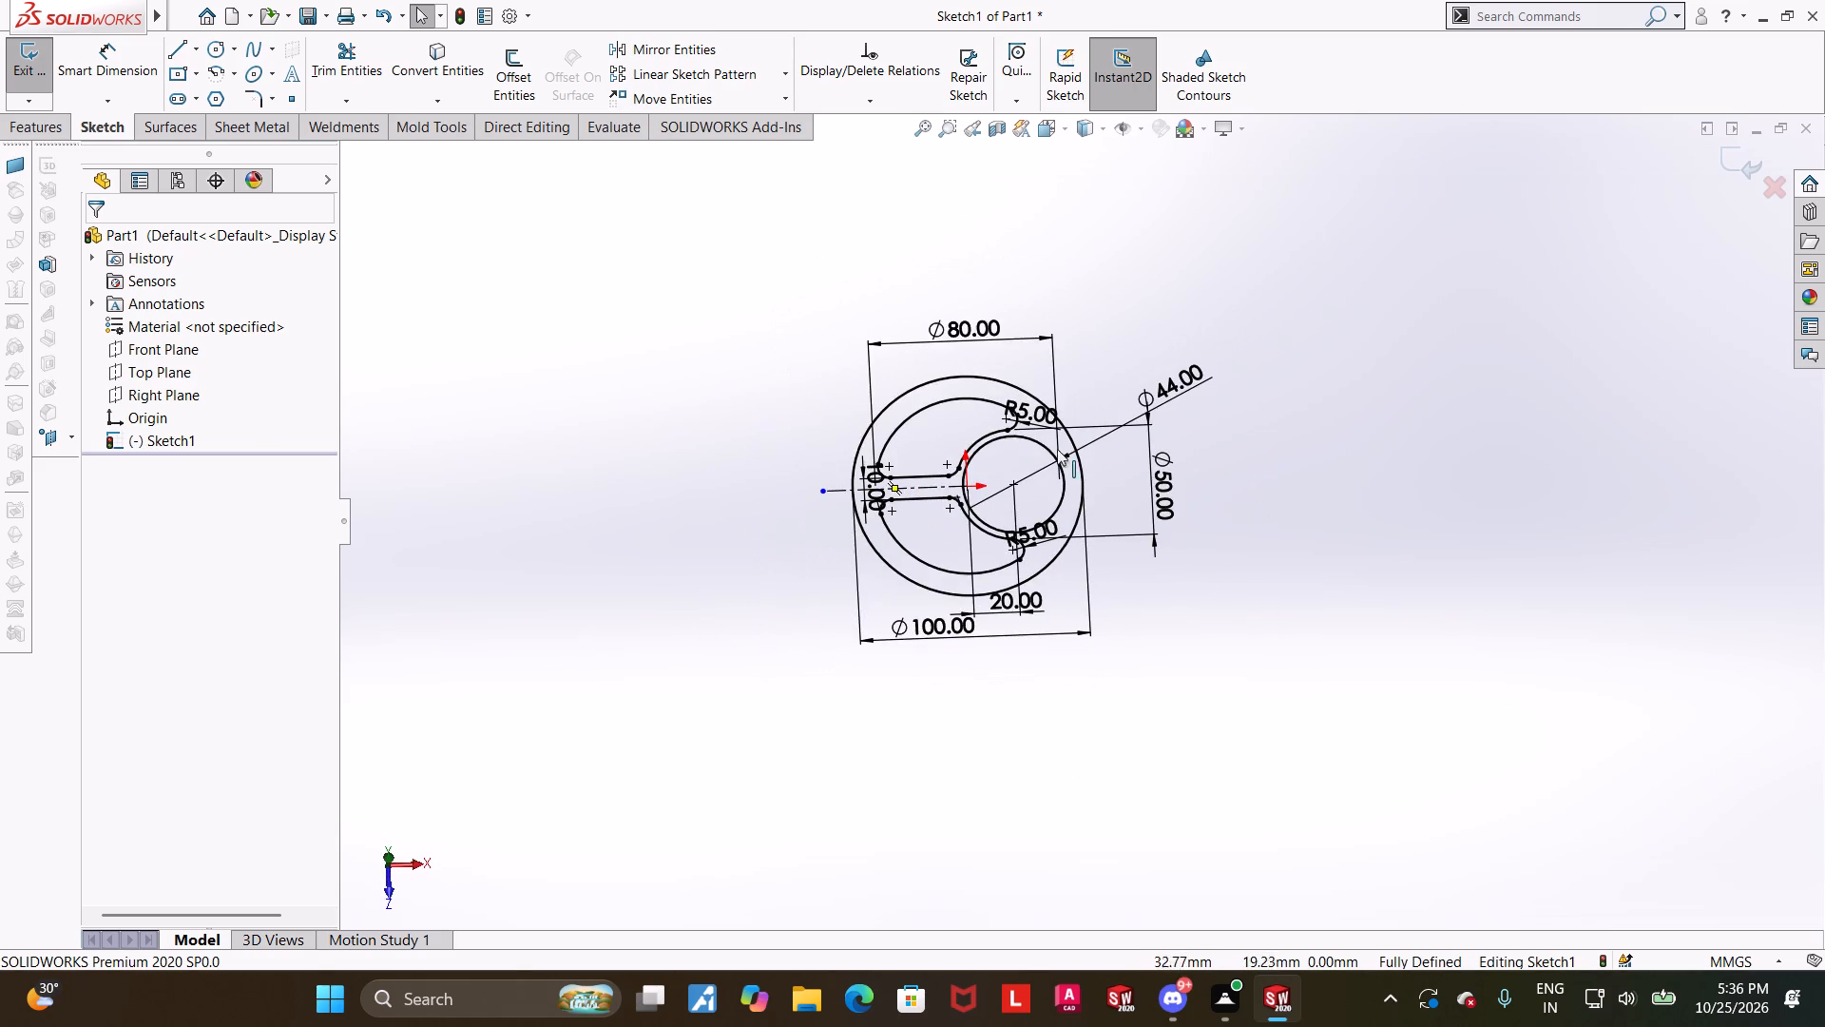
scroll(1137, 442, down, 2)
scroll(904, 396, down, 2)
scroll(996, 471, up, 2)
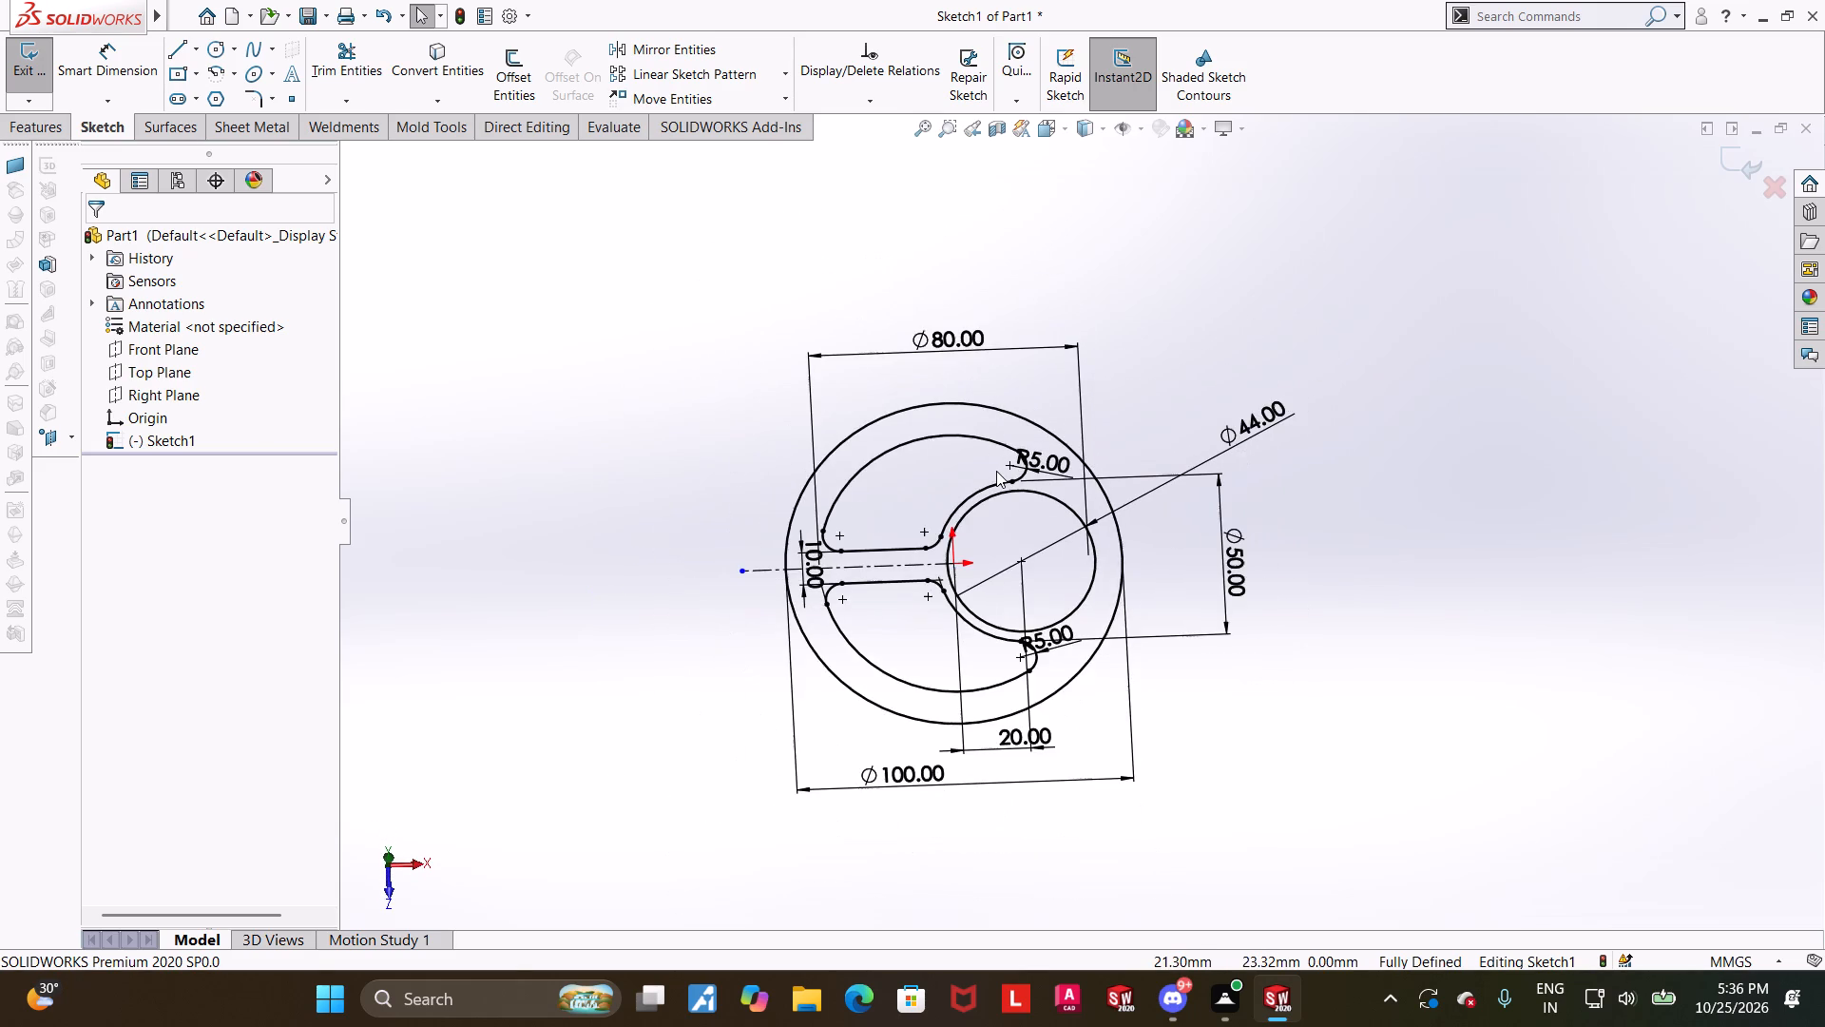
scroll(996, 471, up, 1)
scroll(963, 602, down, 1)
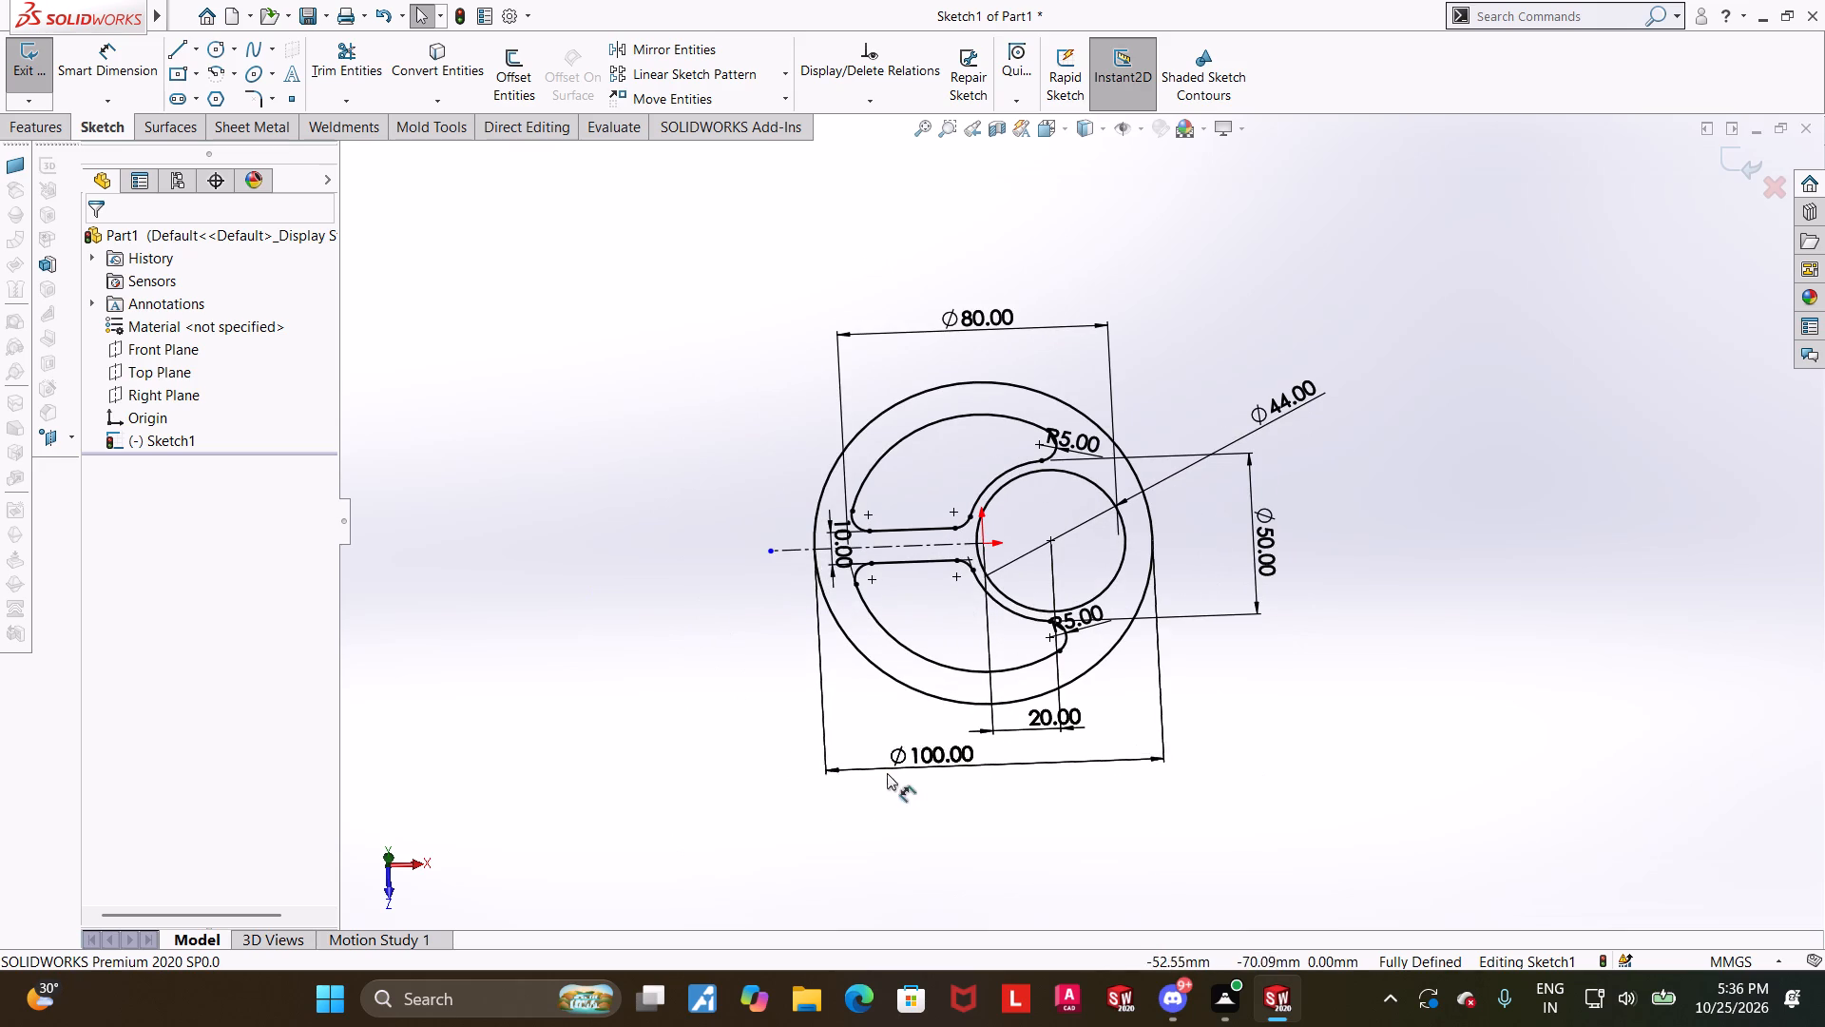
scroll(1058, 763, up, 1)
scroll(1032, 705, down, 1)
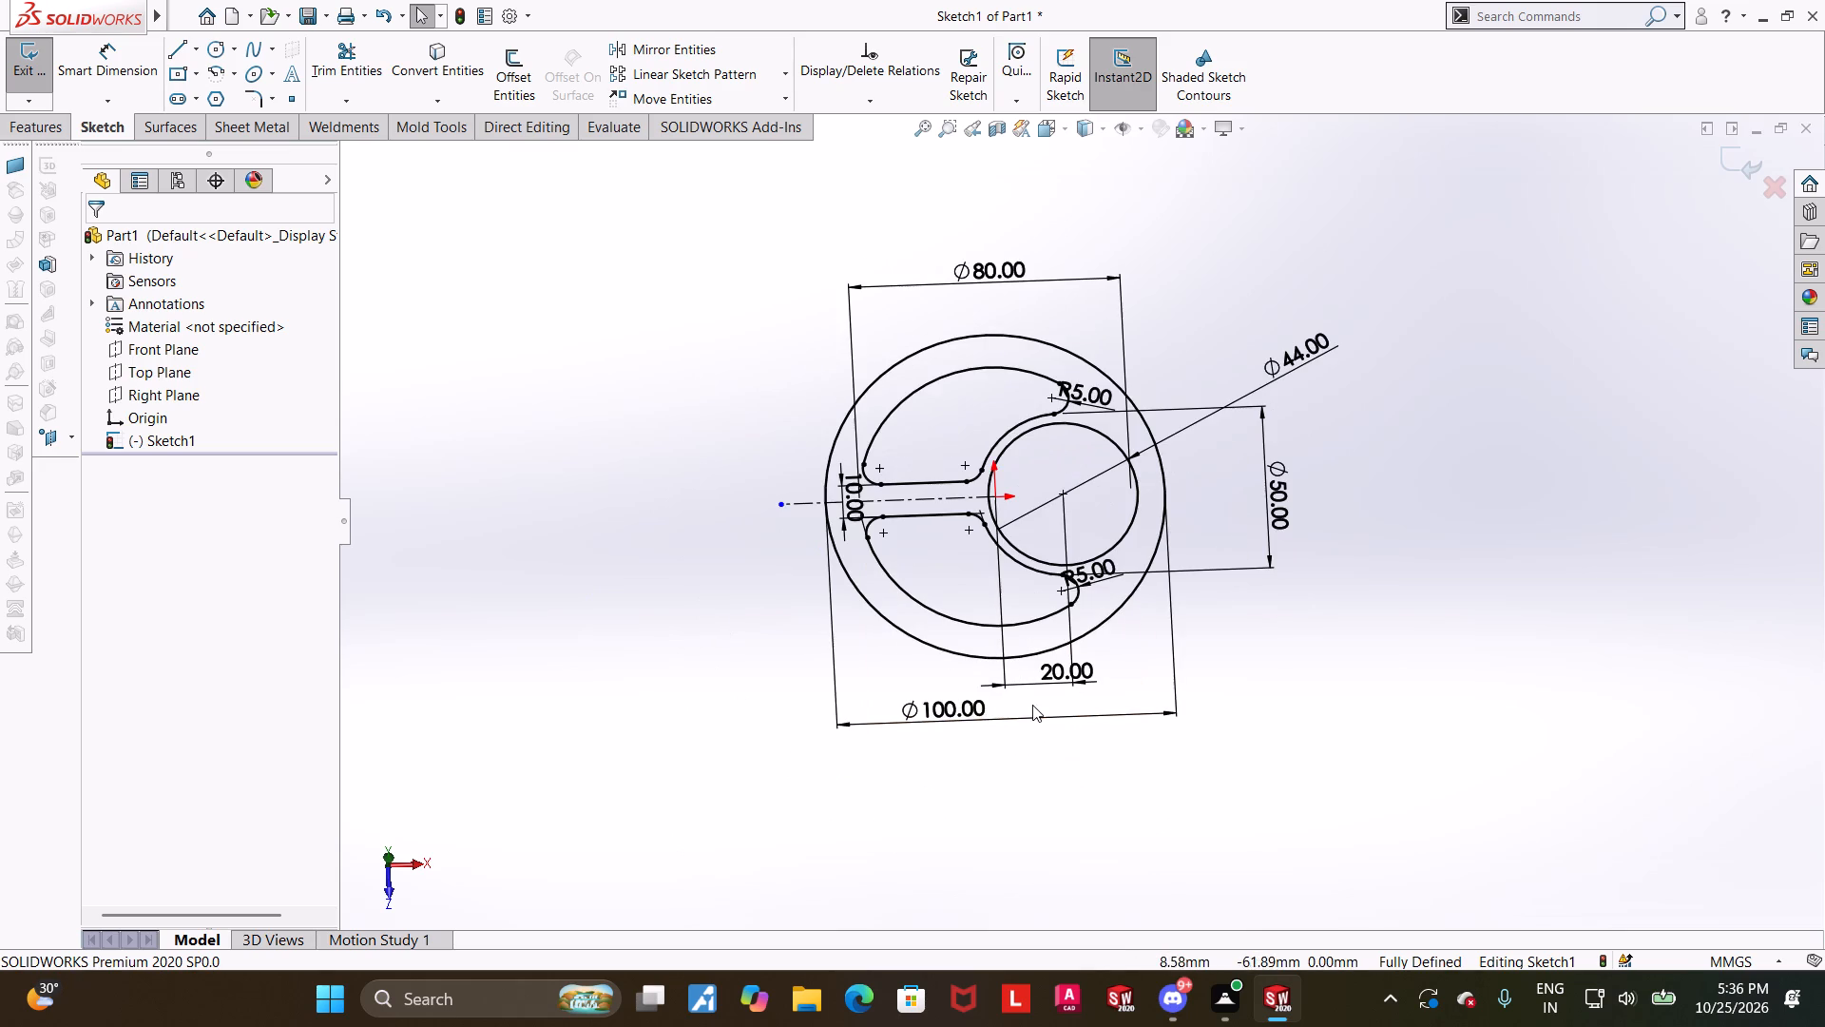
scroll(1106, 564, down, 2)
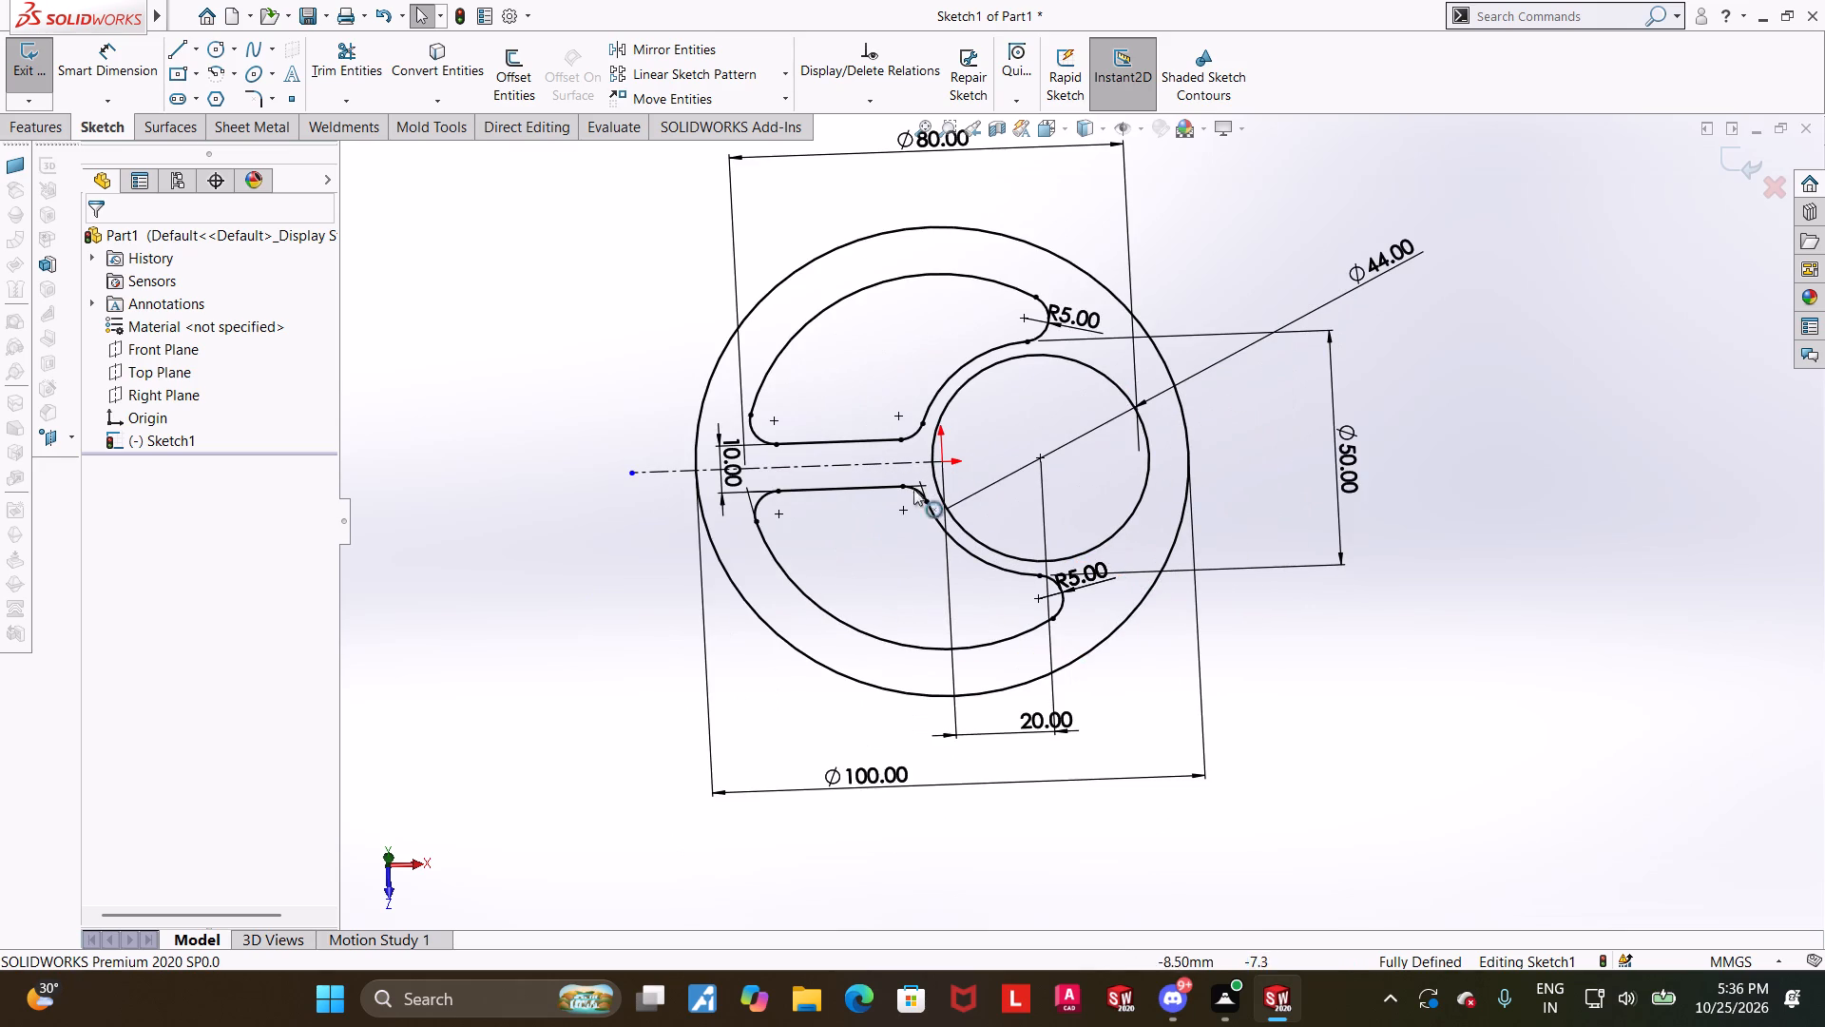
scroll(1191, 539, up, 1)
scroll(1038, 535, down, 1)
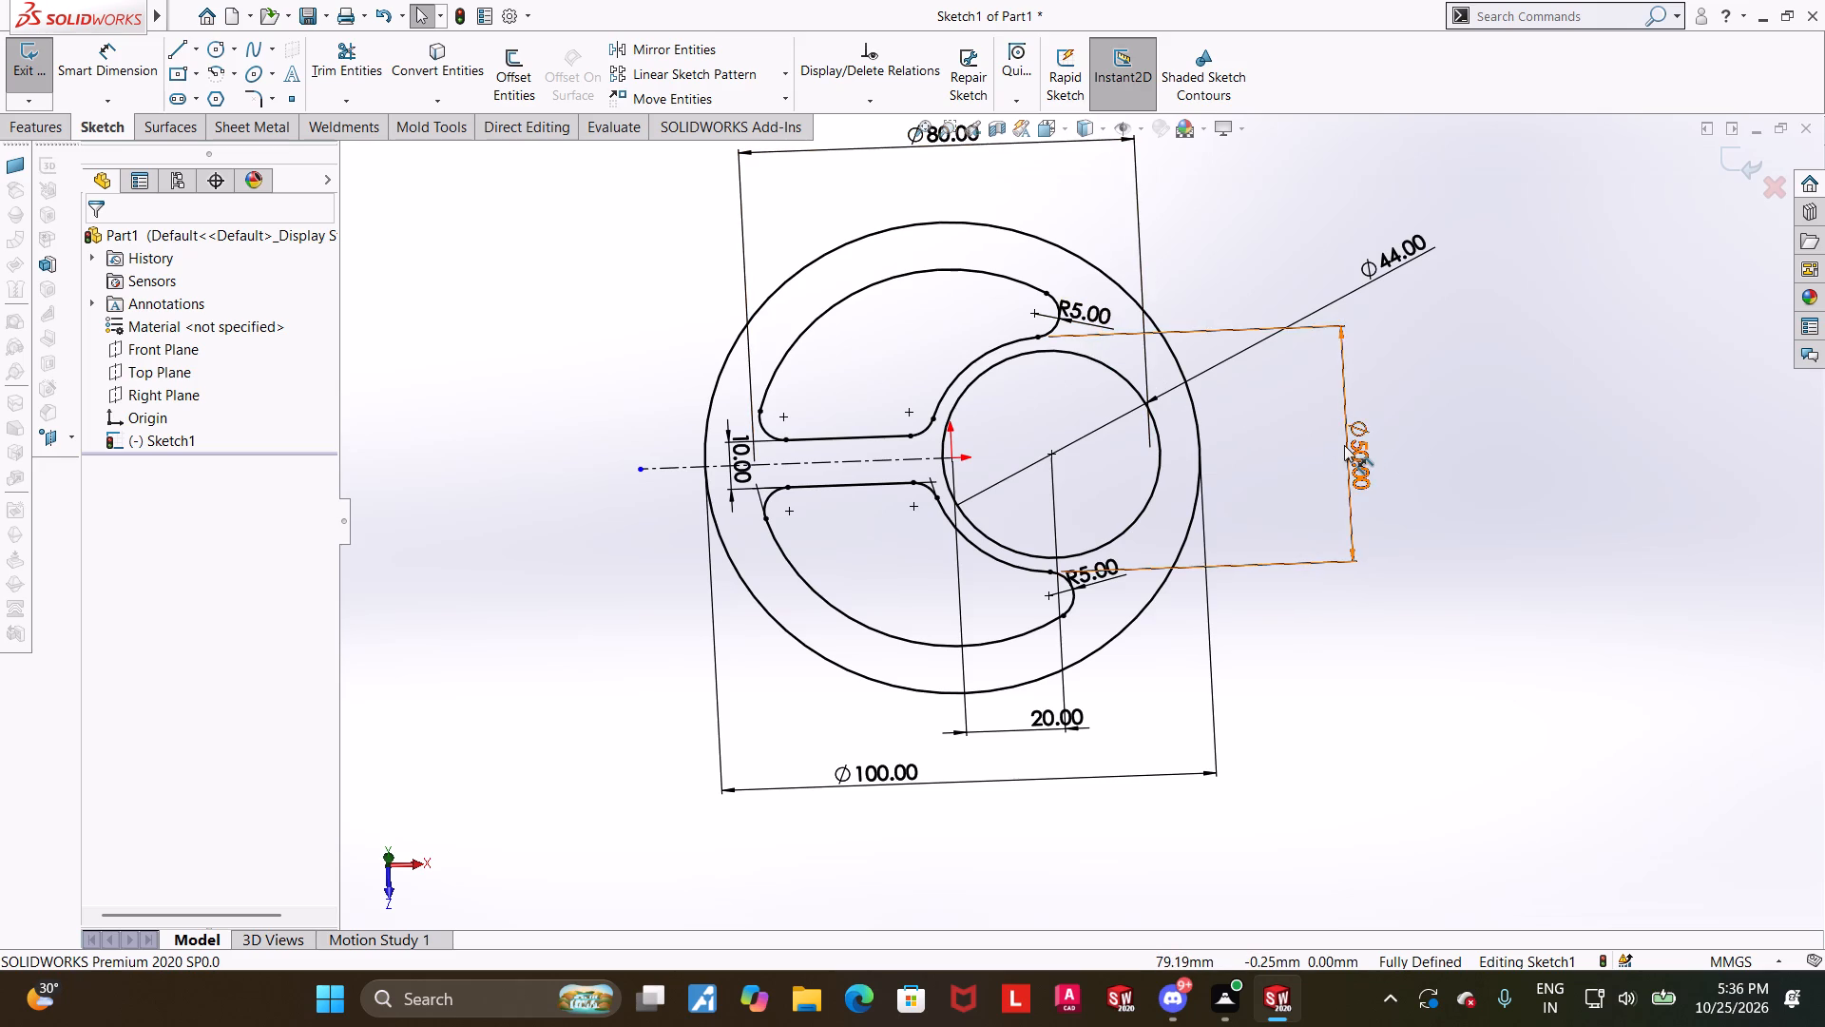
scroll(1344, 445, up, 2)
scroll(973, 691, down, 2)
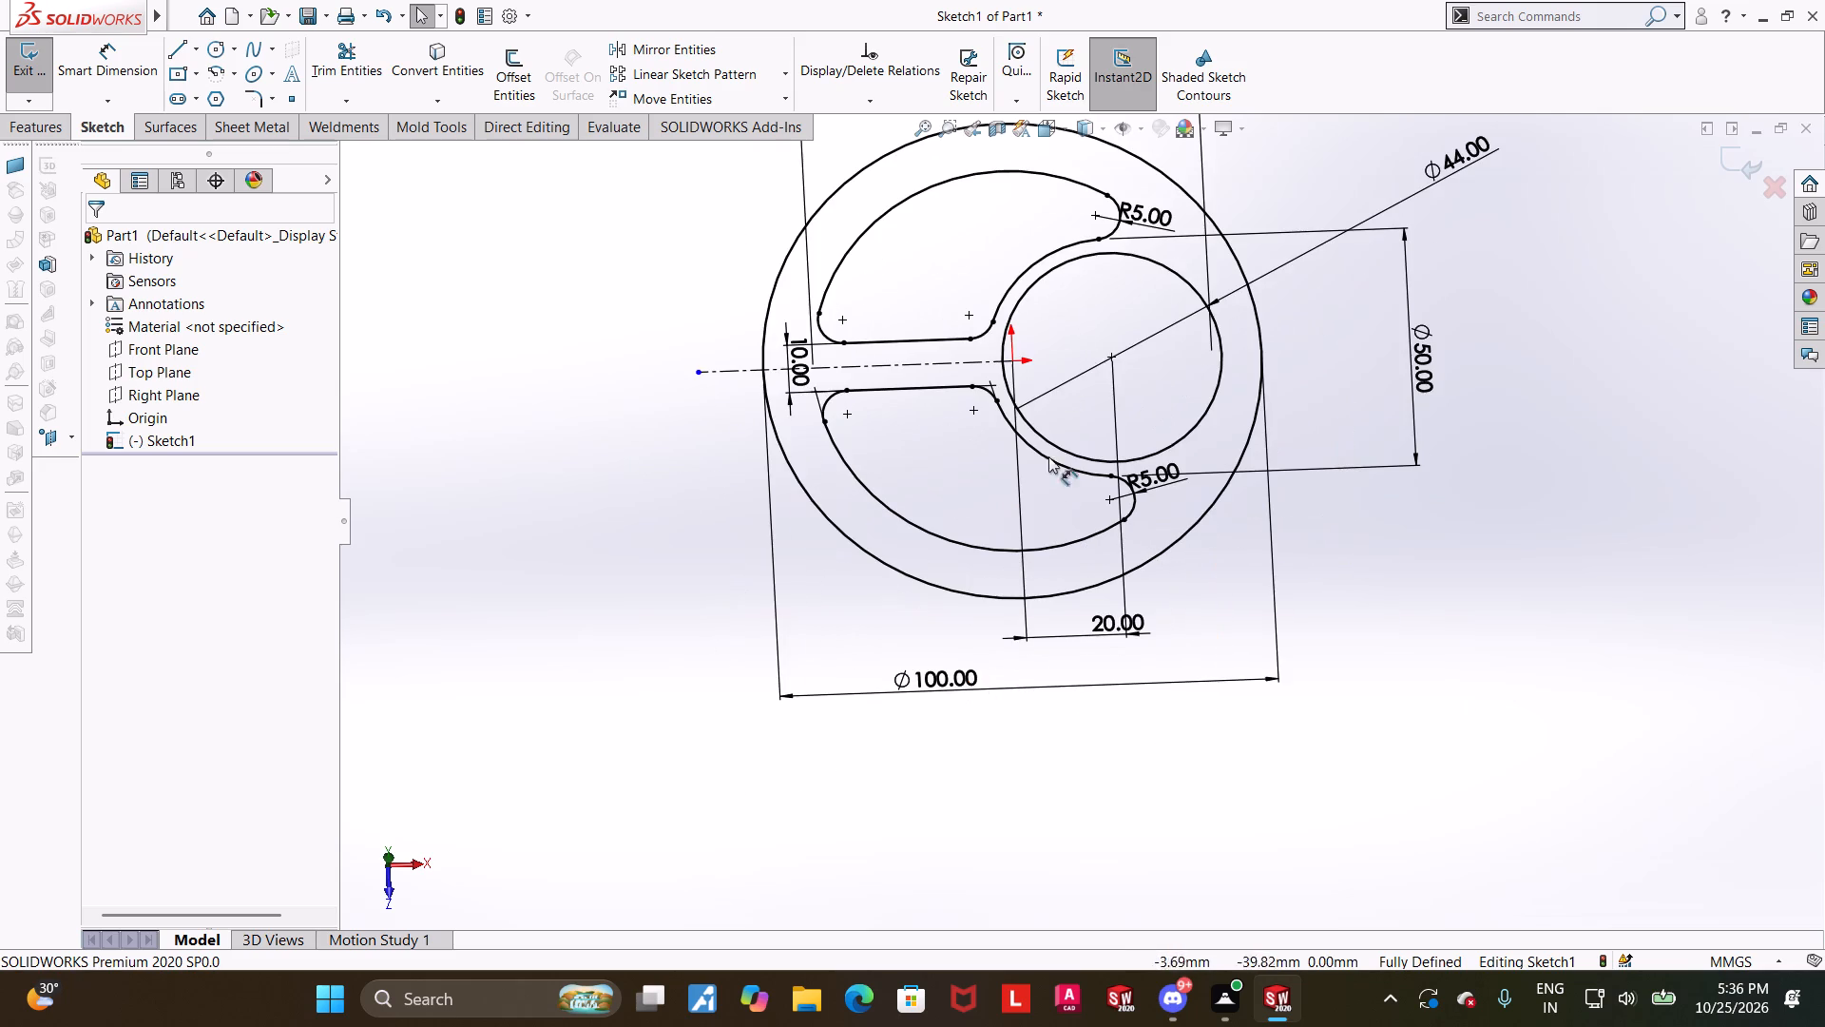
scroll(1473, 240, up, 4)
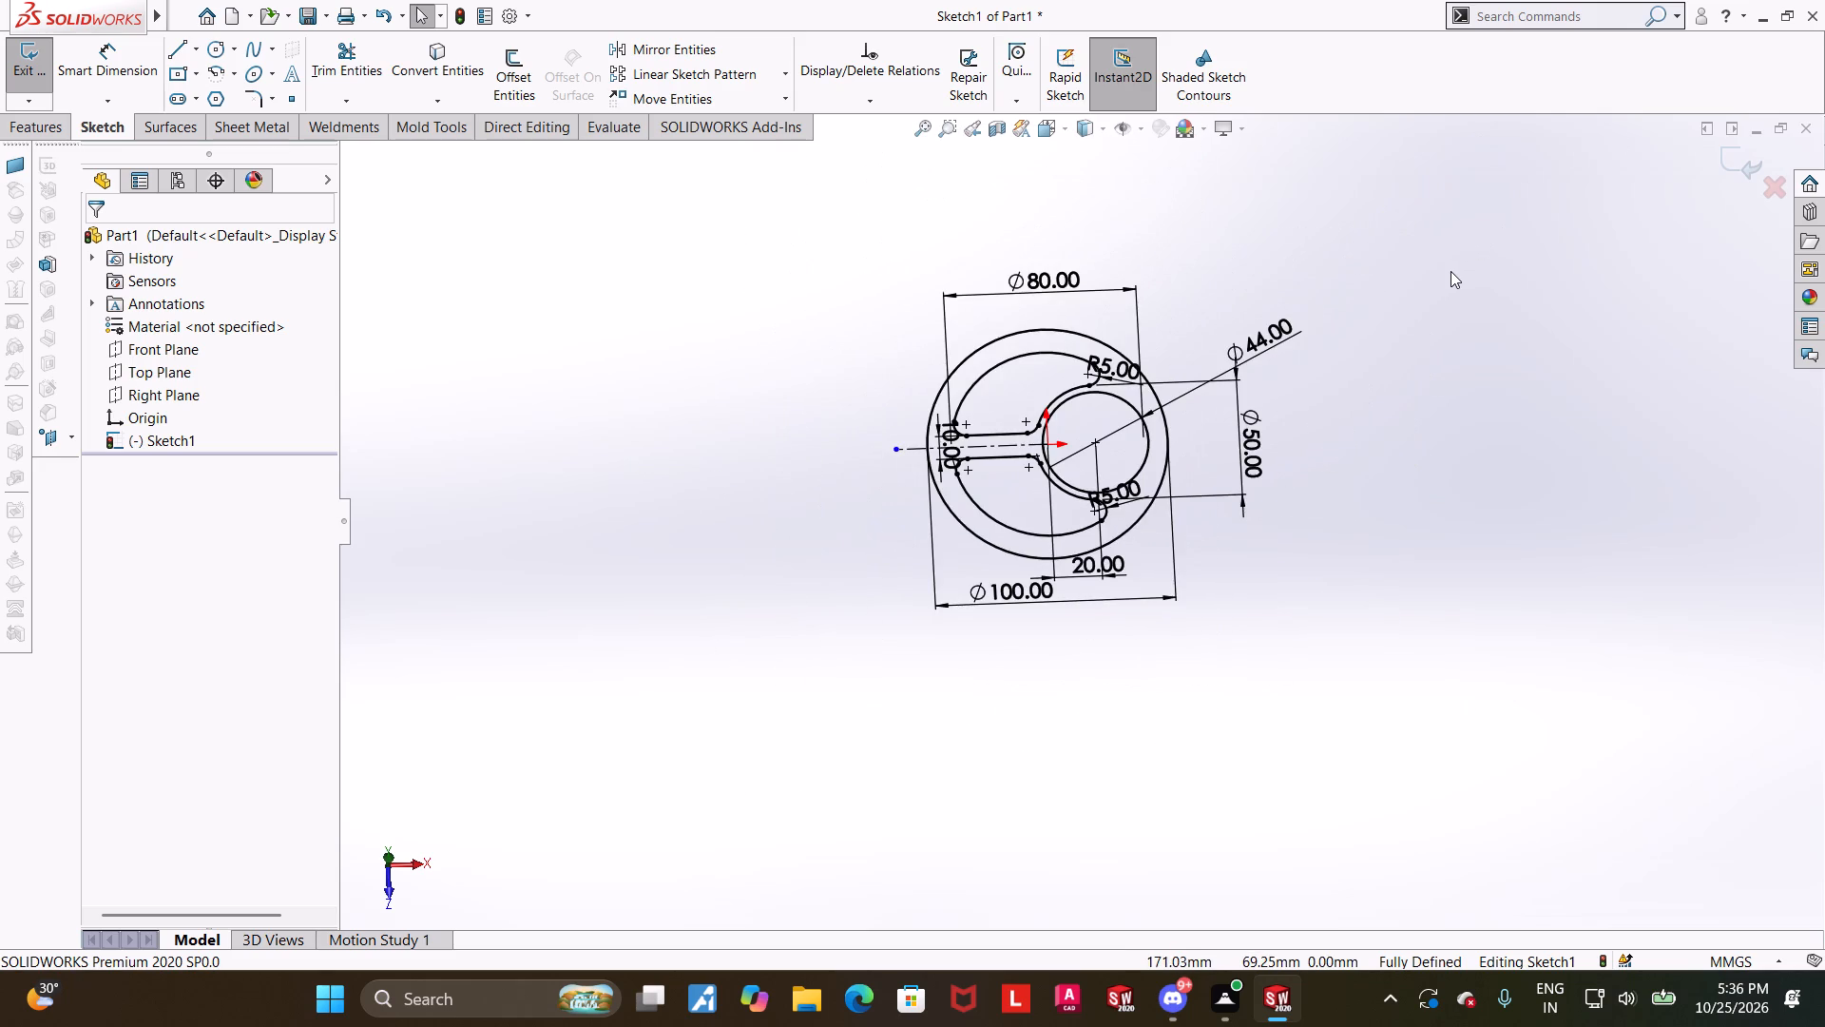
scroll(1450, 271, down, 1)
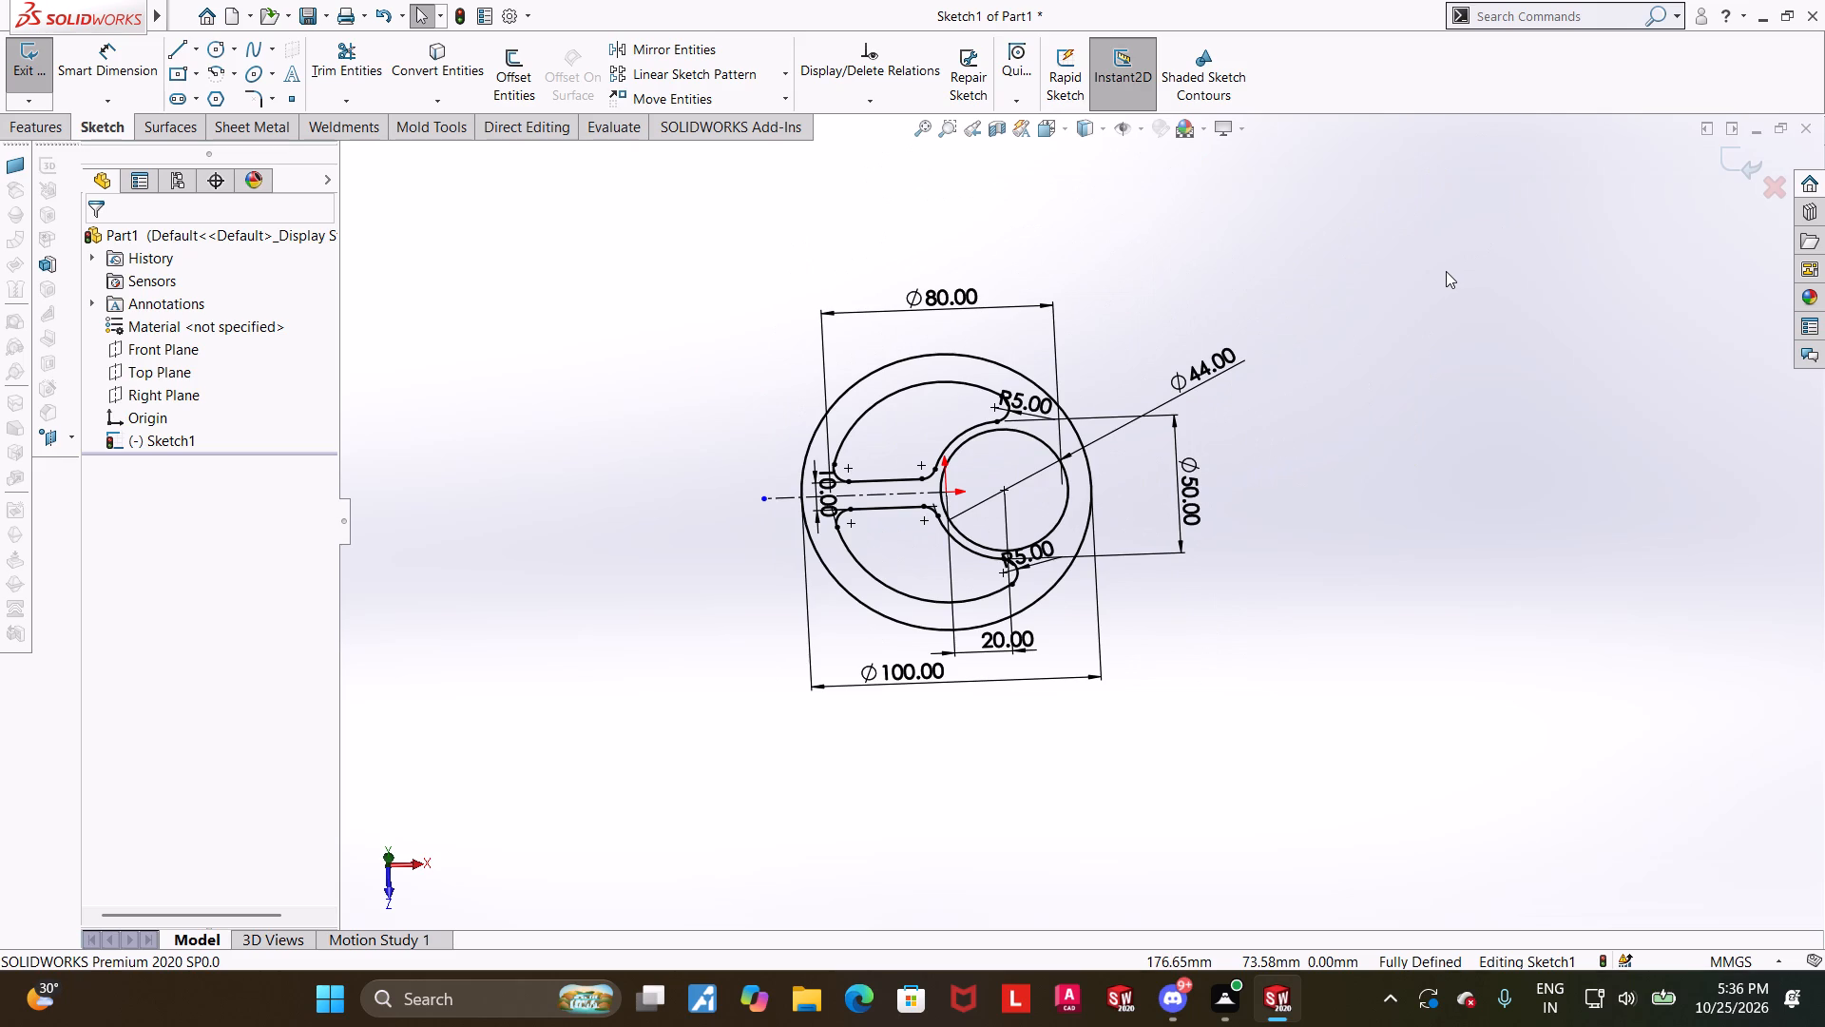
scroll(1444, 267, up, 1)
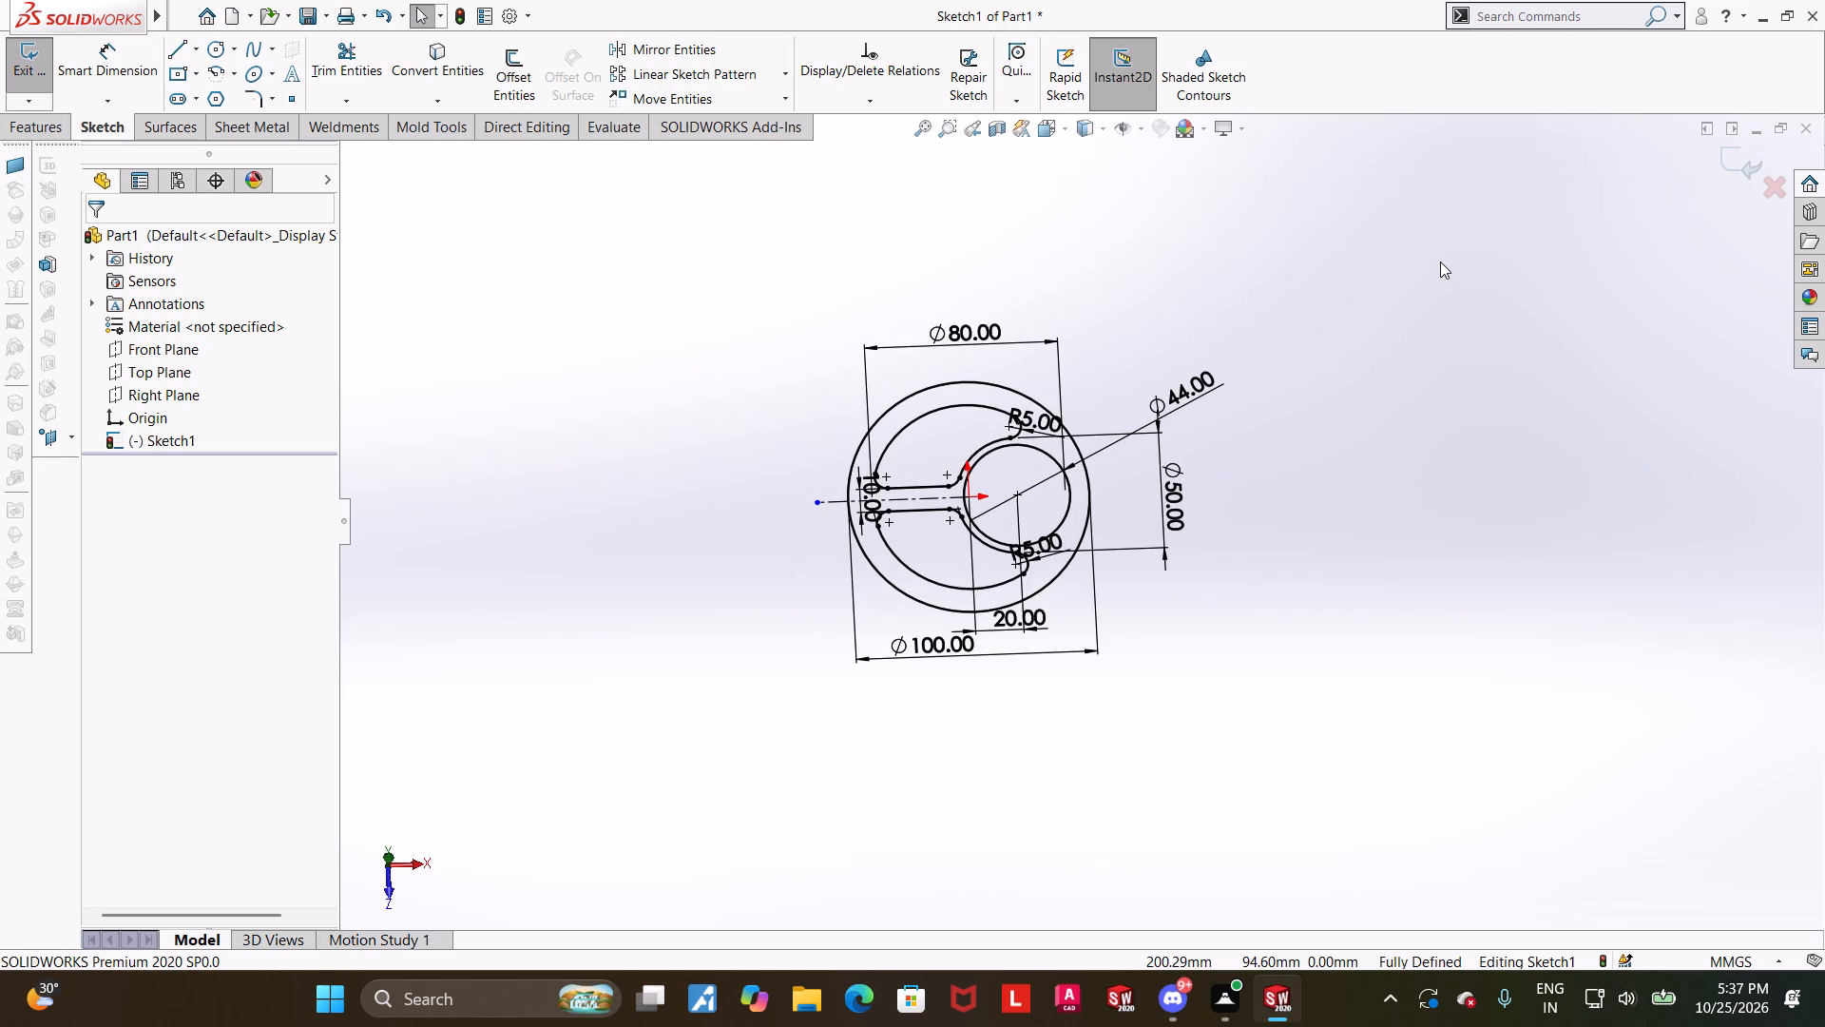
scroll(1440, 262, up, 1)
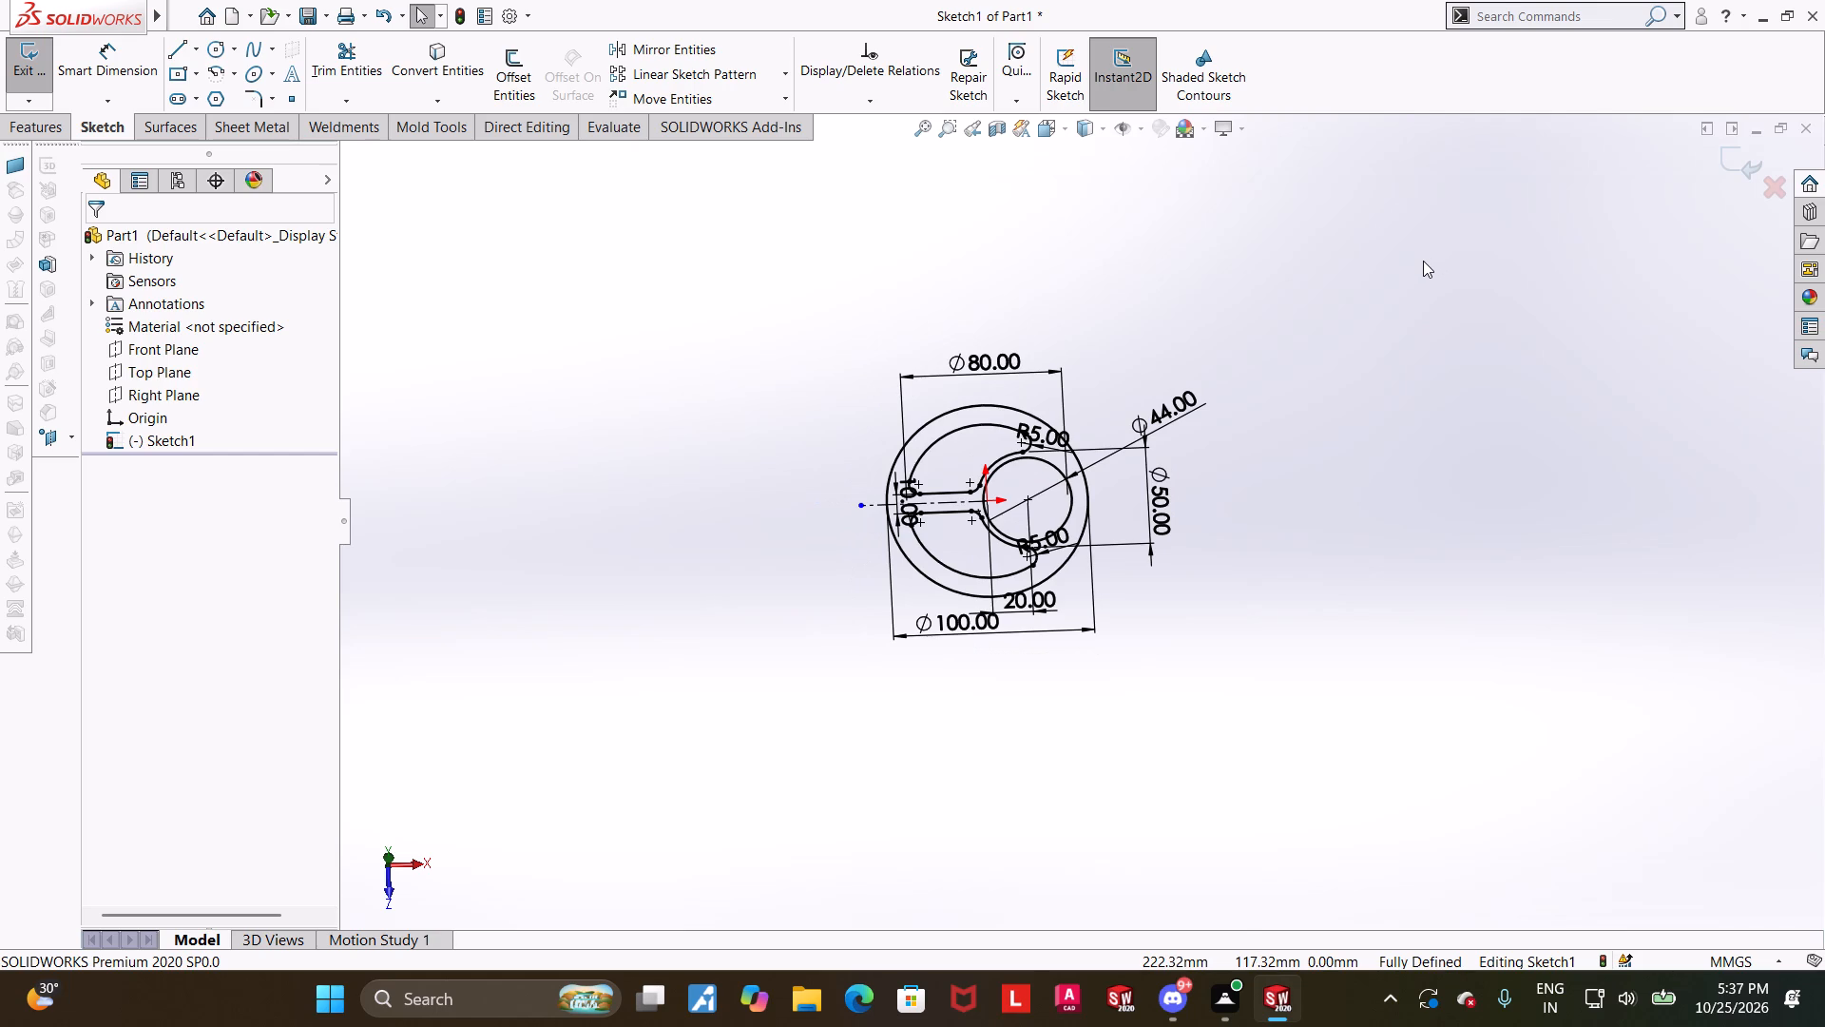
scroll(1423, 261, up, 1)
scroll(1423, 261, down, 1)
scroll(921, 653, down, 1)
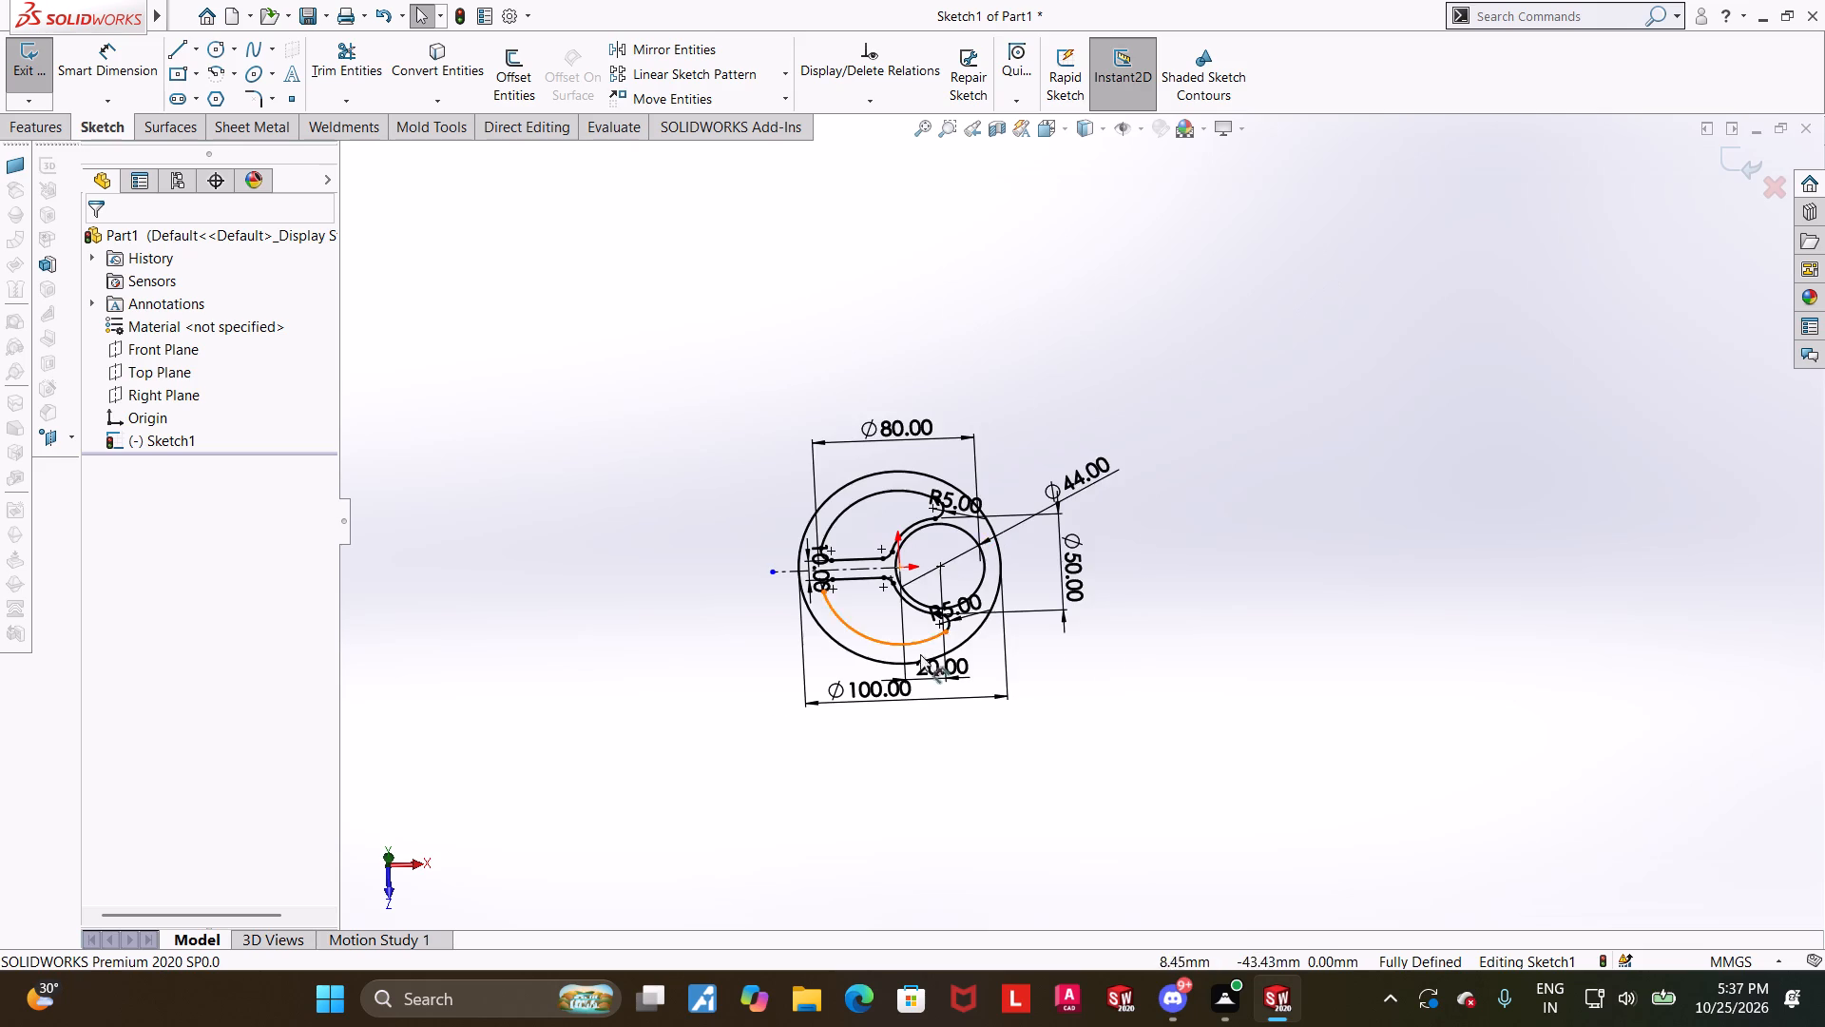
scroll(920, 654, down, 2)
Exit the profile sketch and extrude it as a boss, Mid Plane, with a depth of 40 mm.
click(1733, 163)
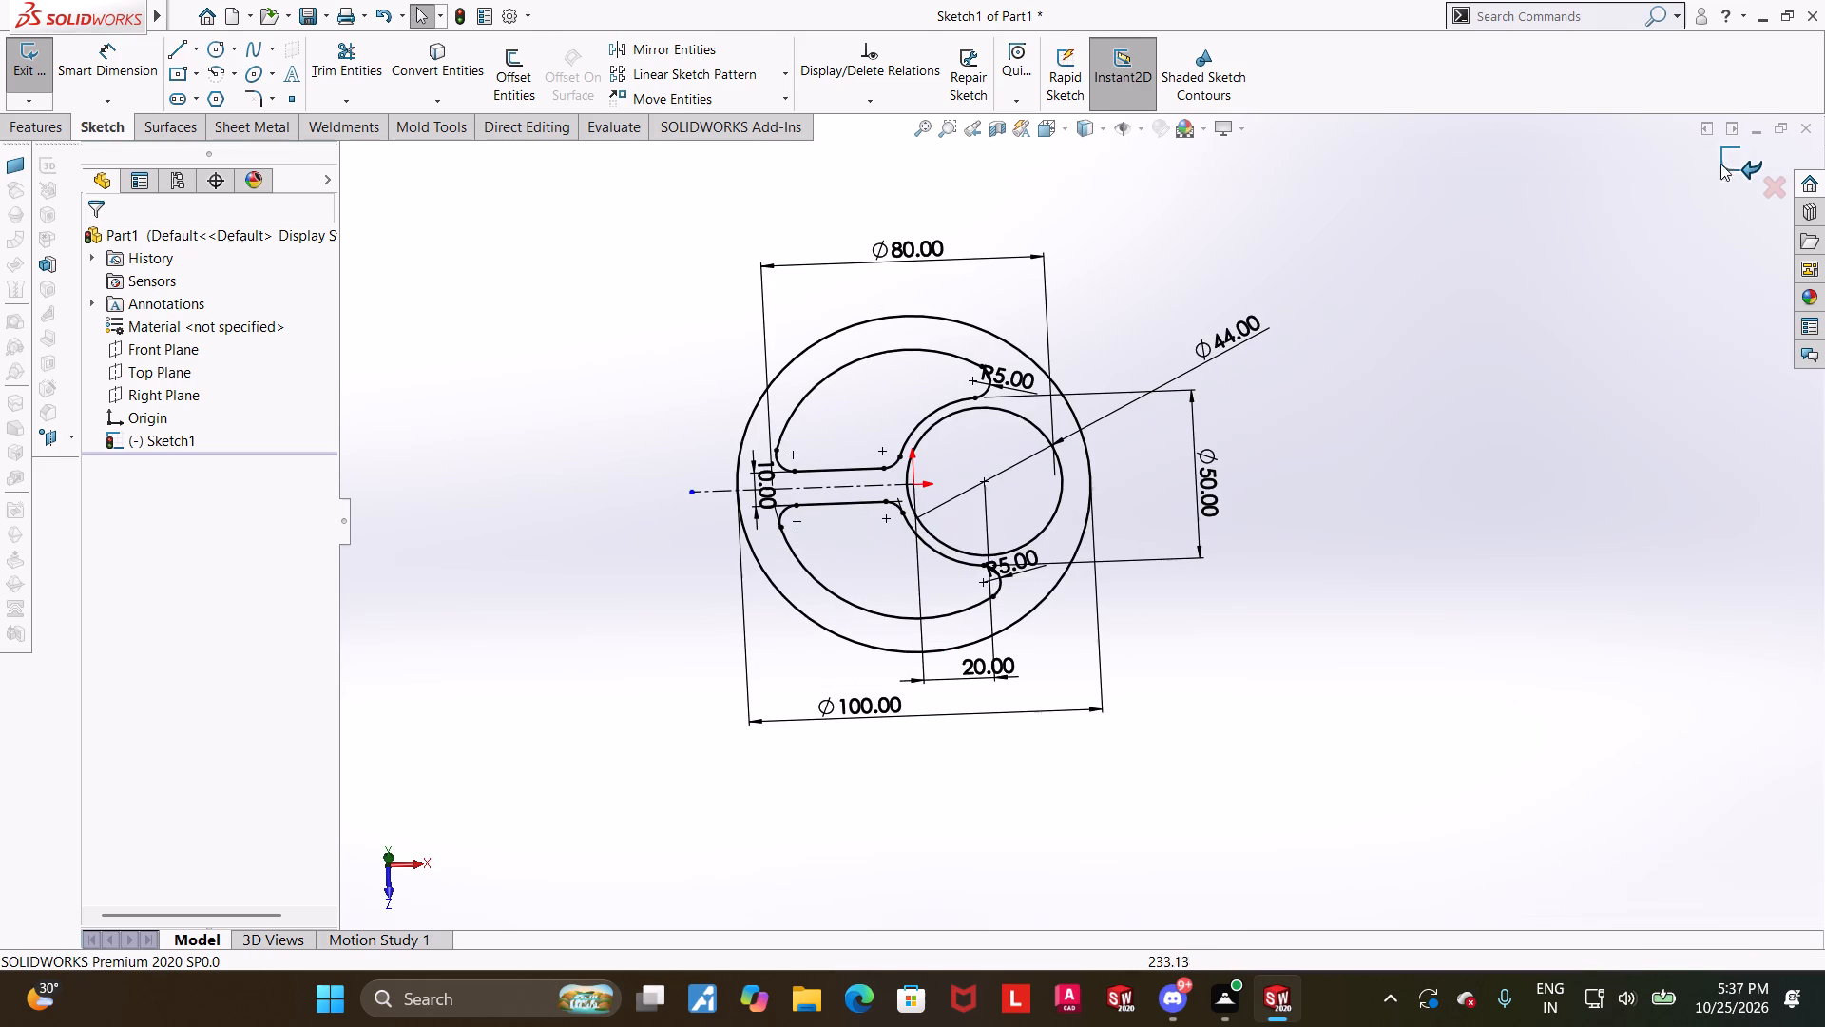
click(29, 62)
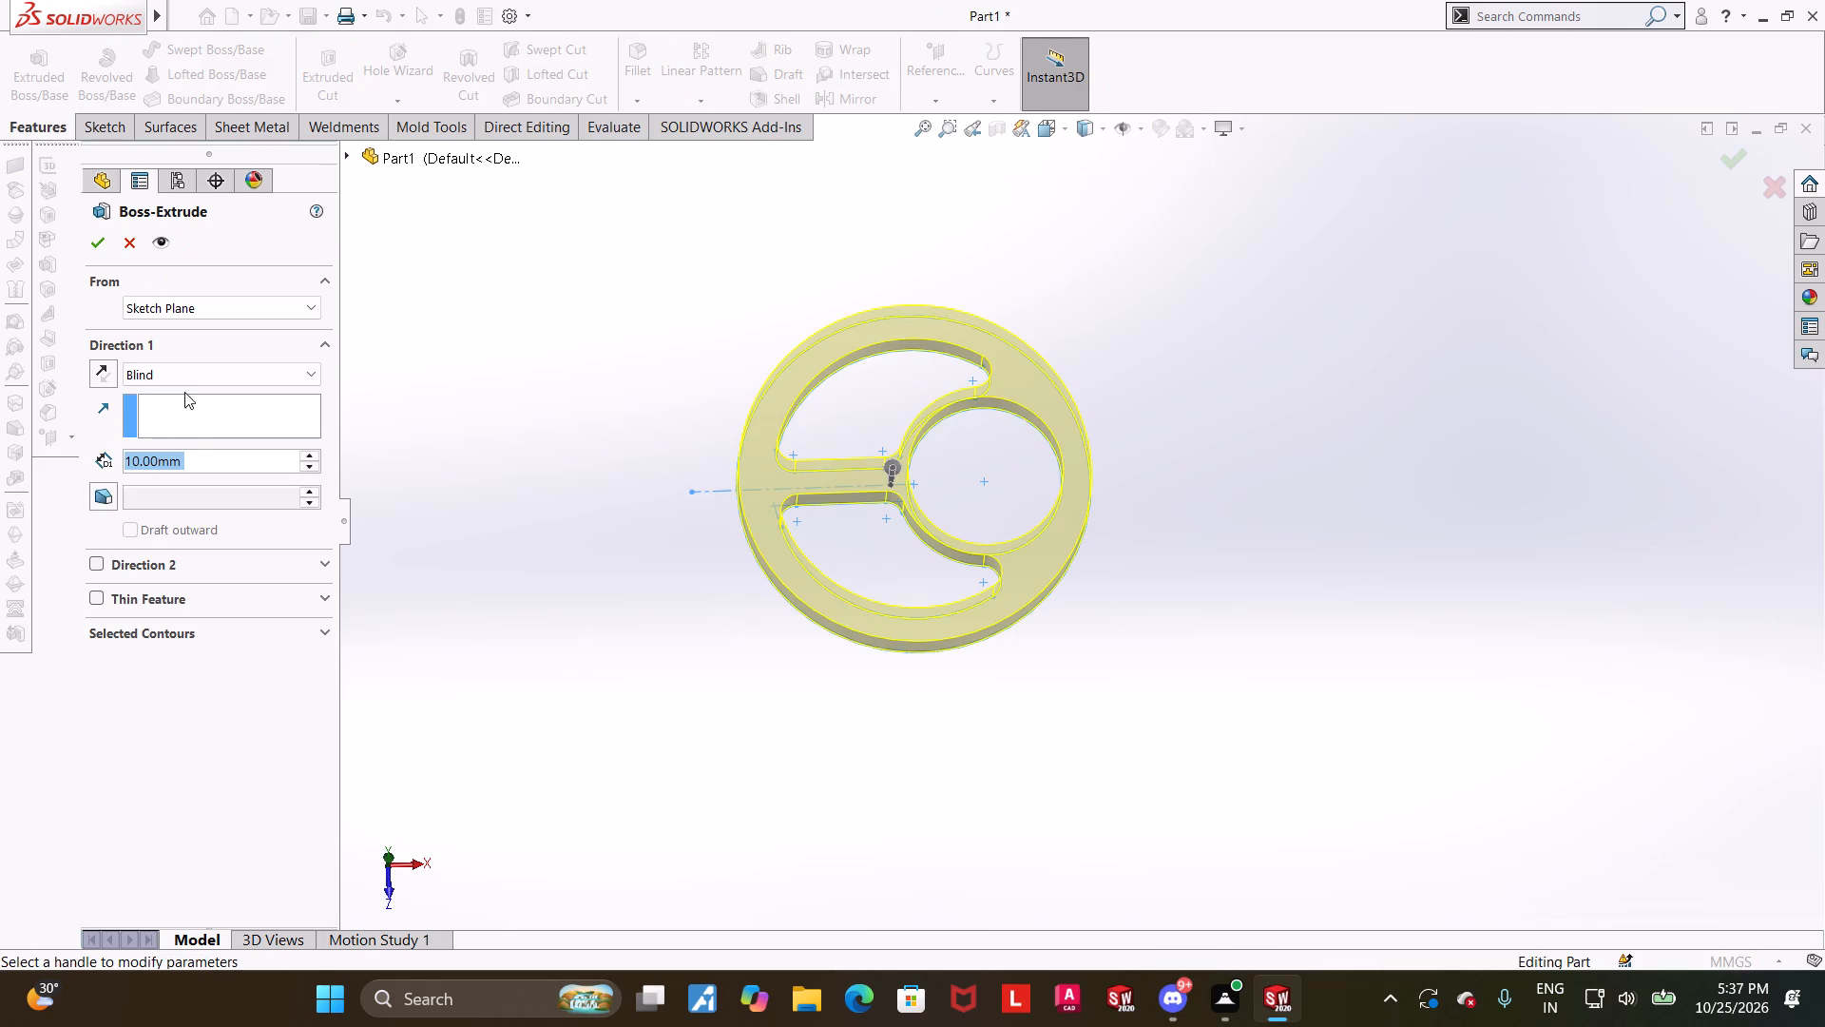
click(184, 383)
click(187, 468)
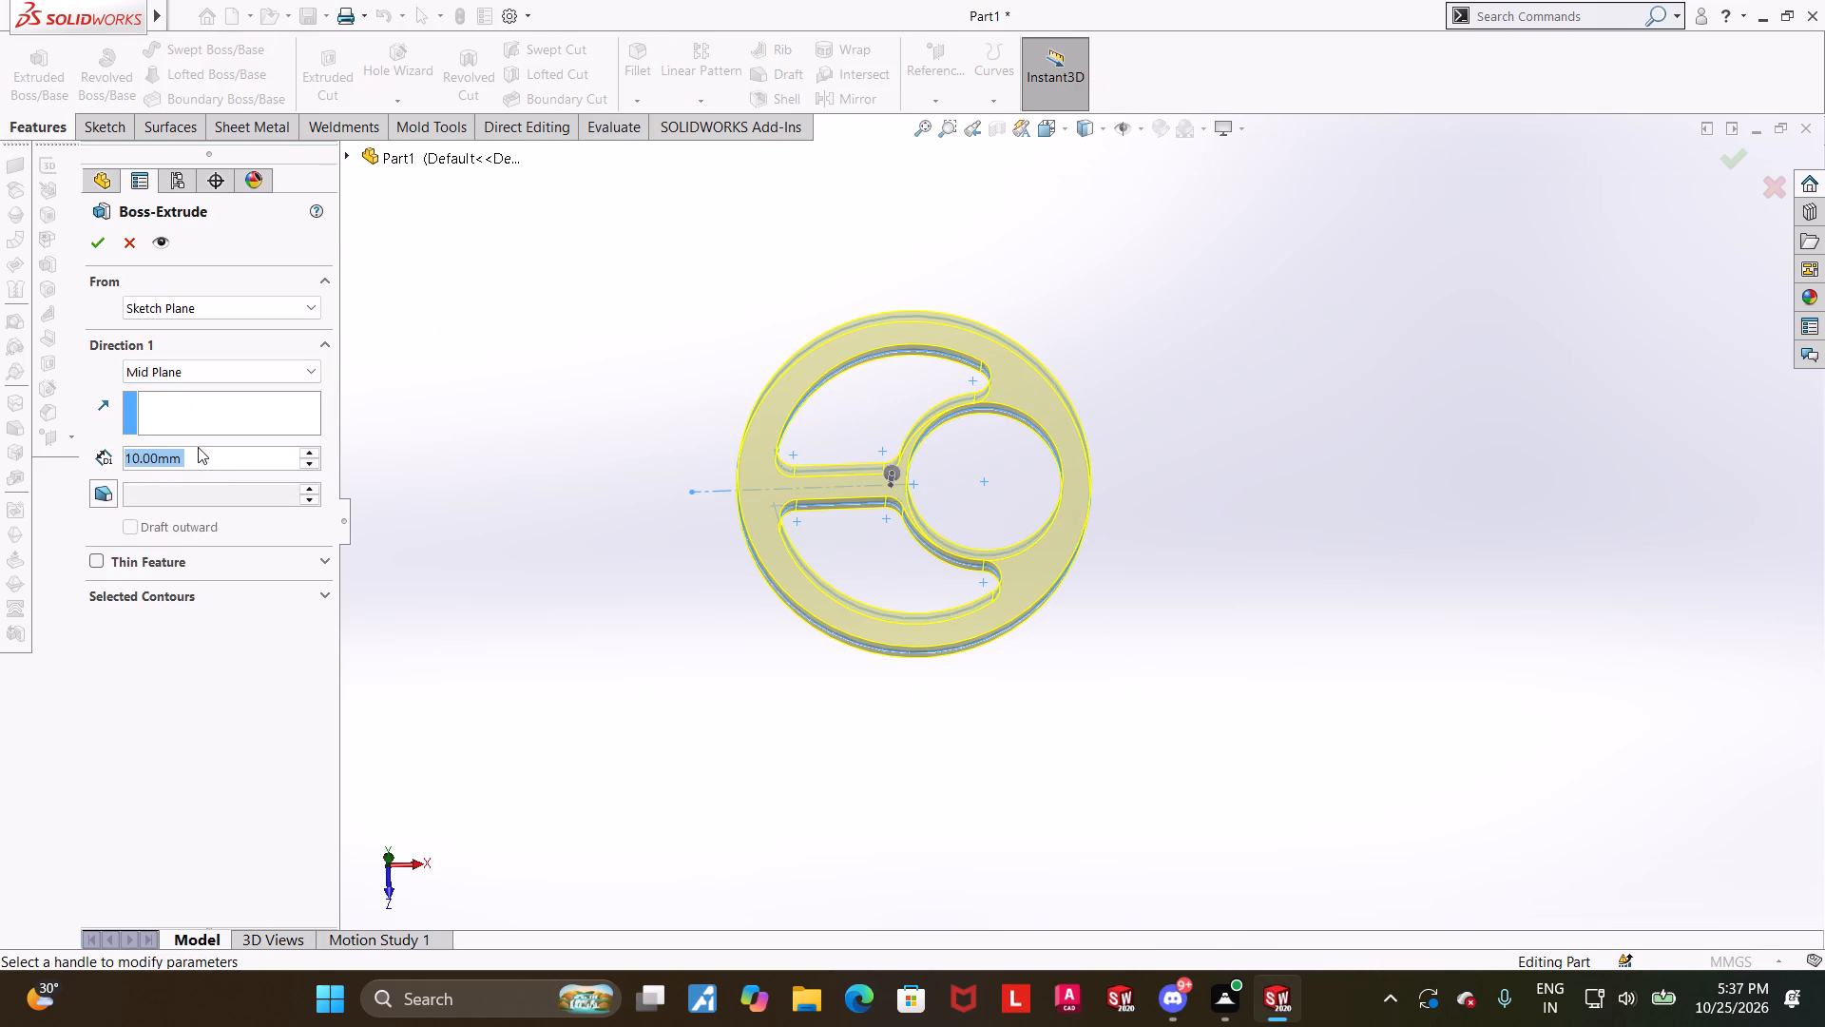
text(40)
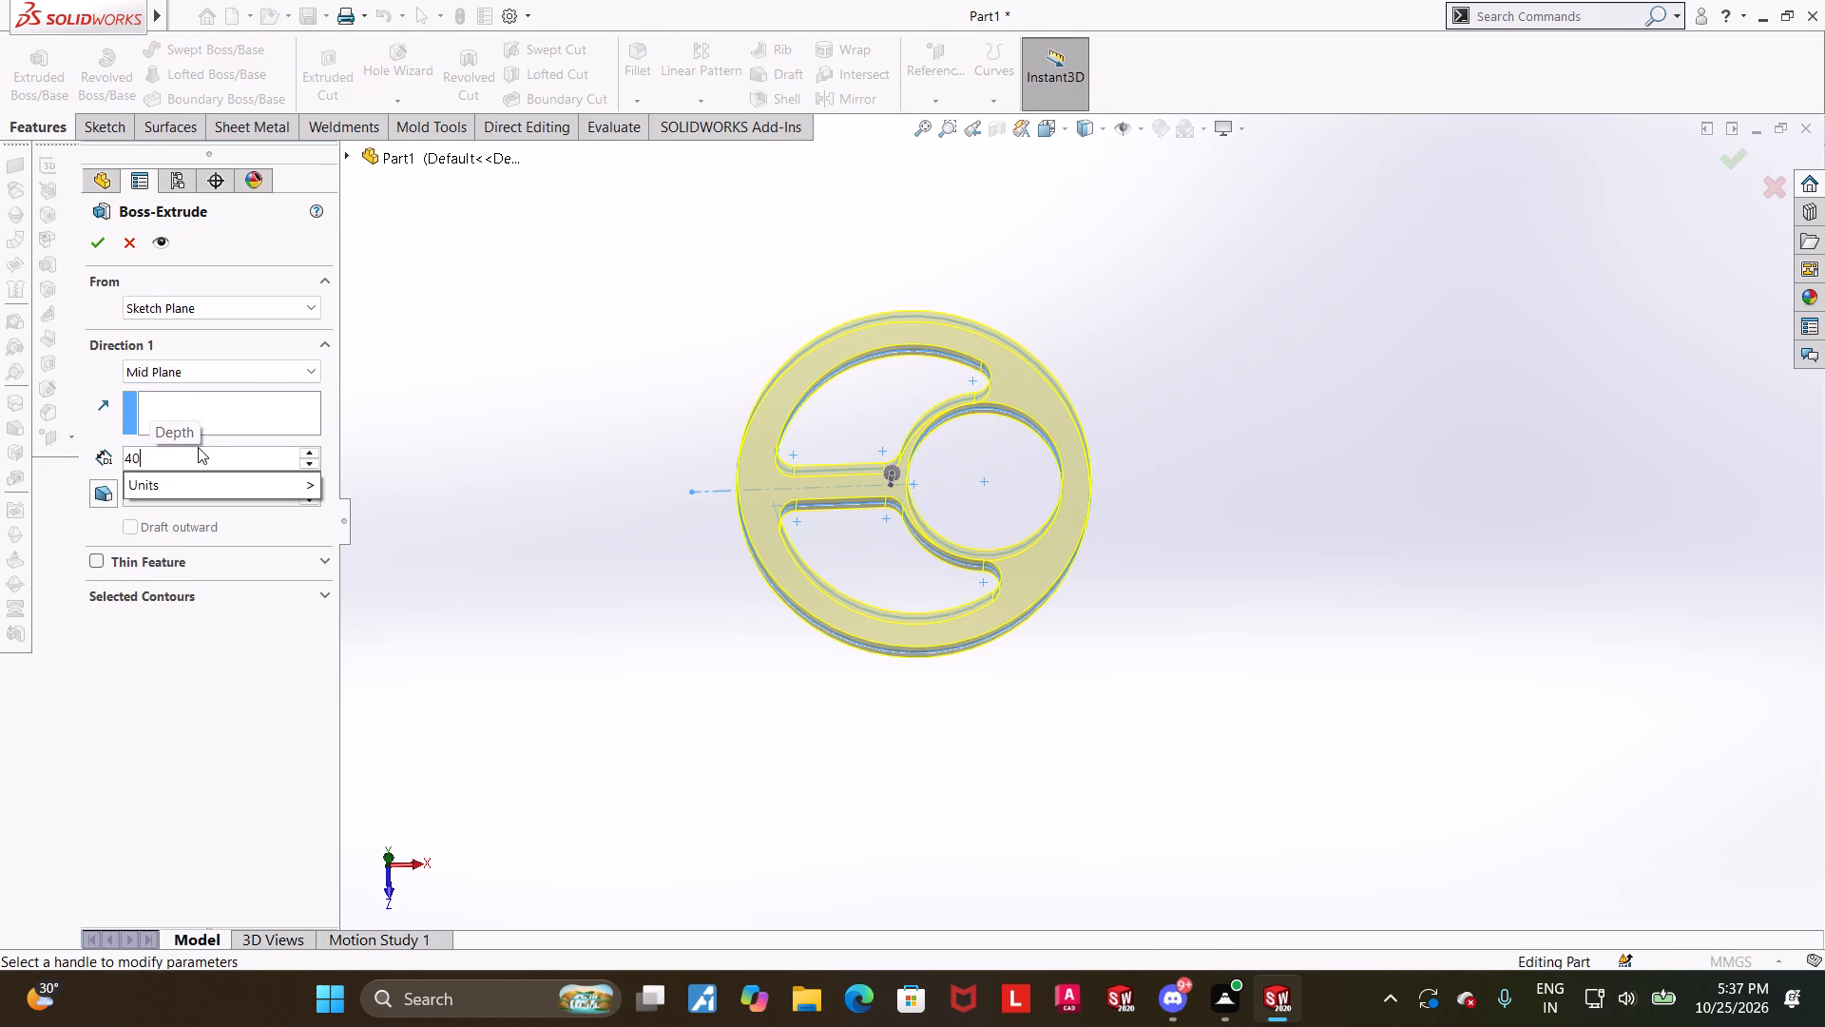
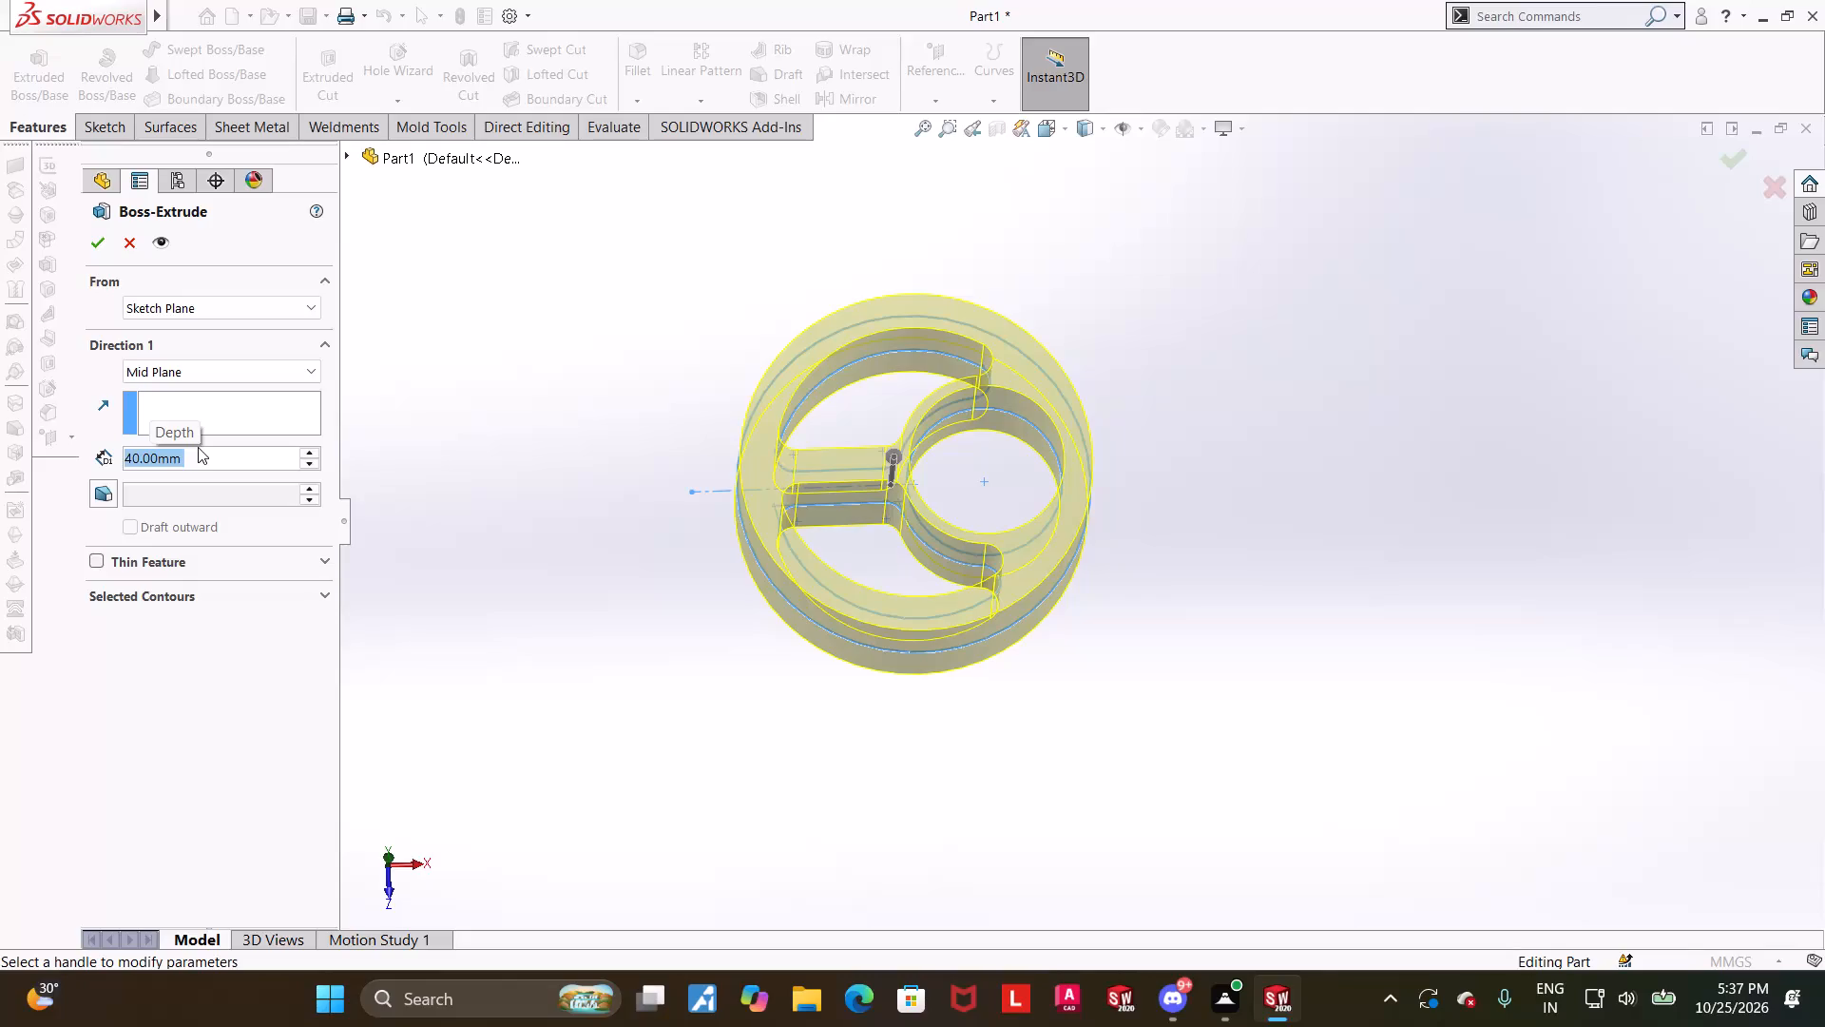
Check the preview of the 40 mm Mid Plane boss extrusion and accept the feature.
middle_drag(886, 677, 871, 591)
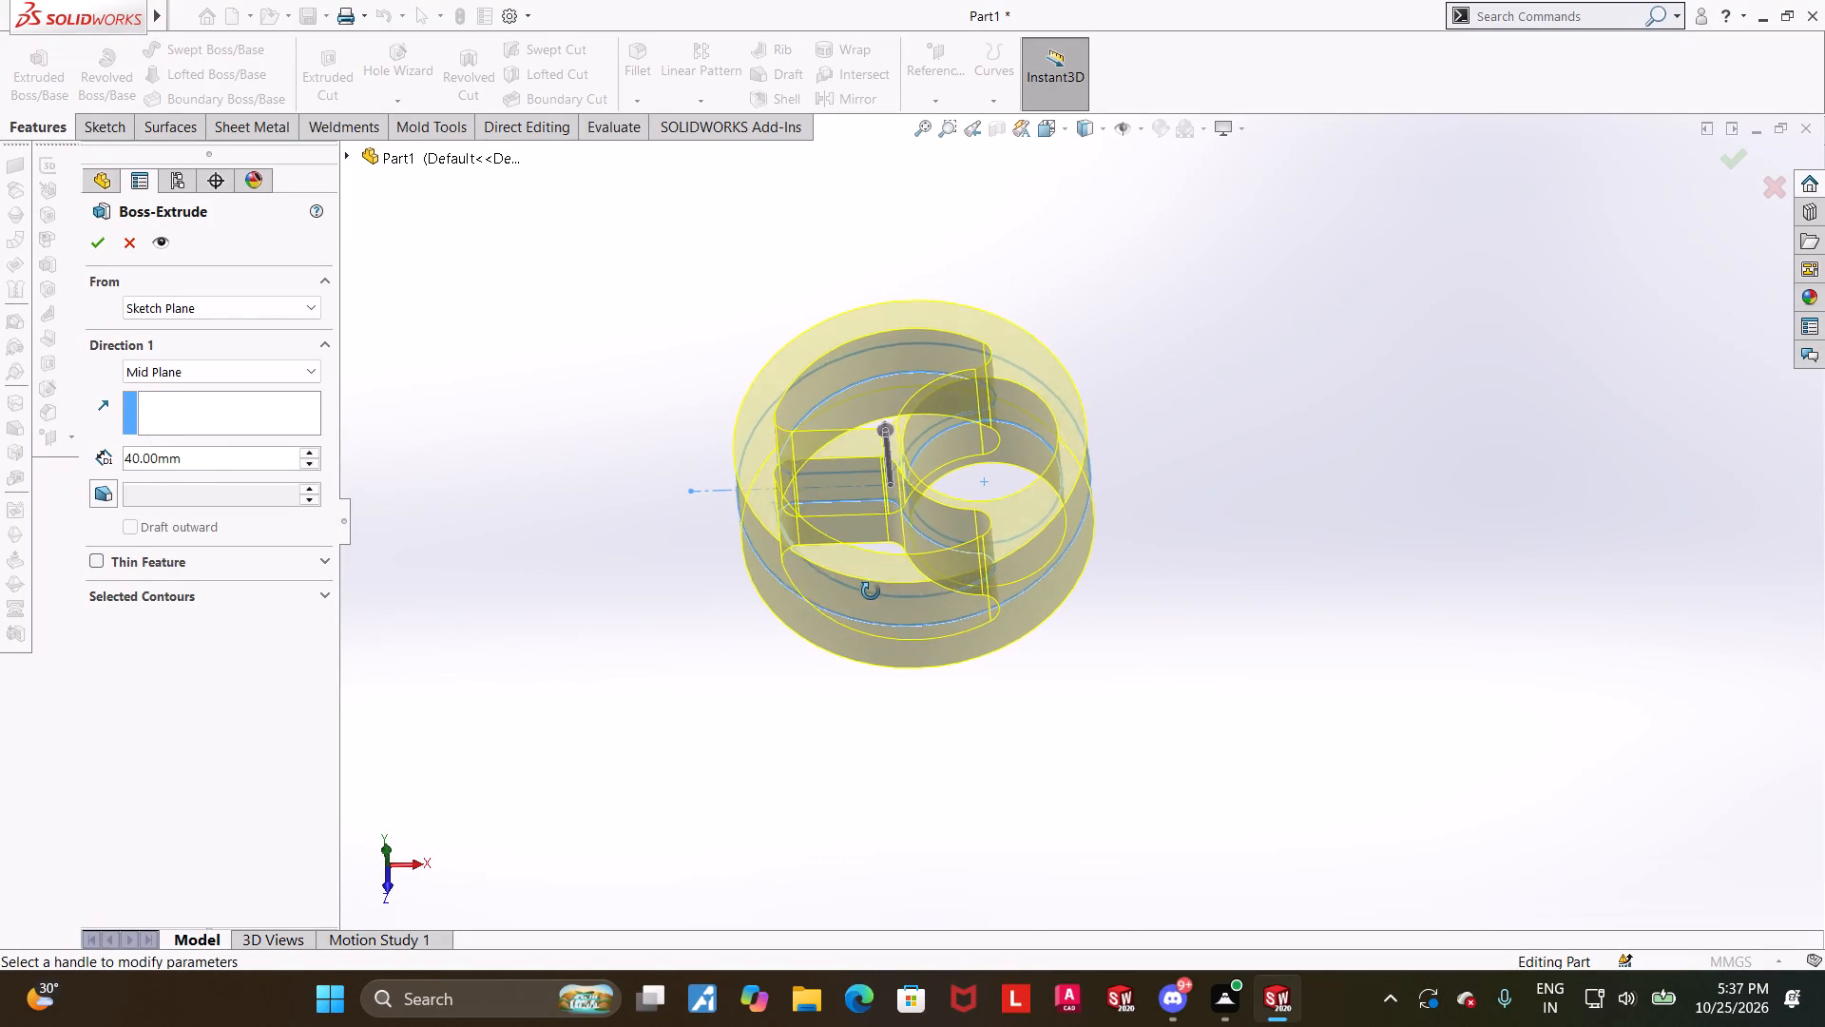
middle_drag(871, 591, 867, 612)
scroll(991, 553, down, 2)
scroll(975, 517, up, 2)
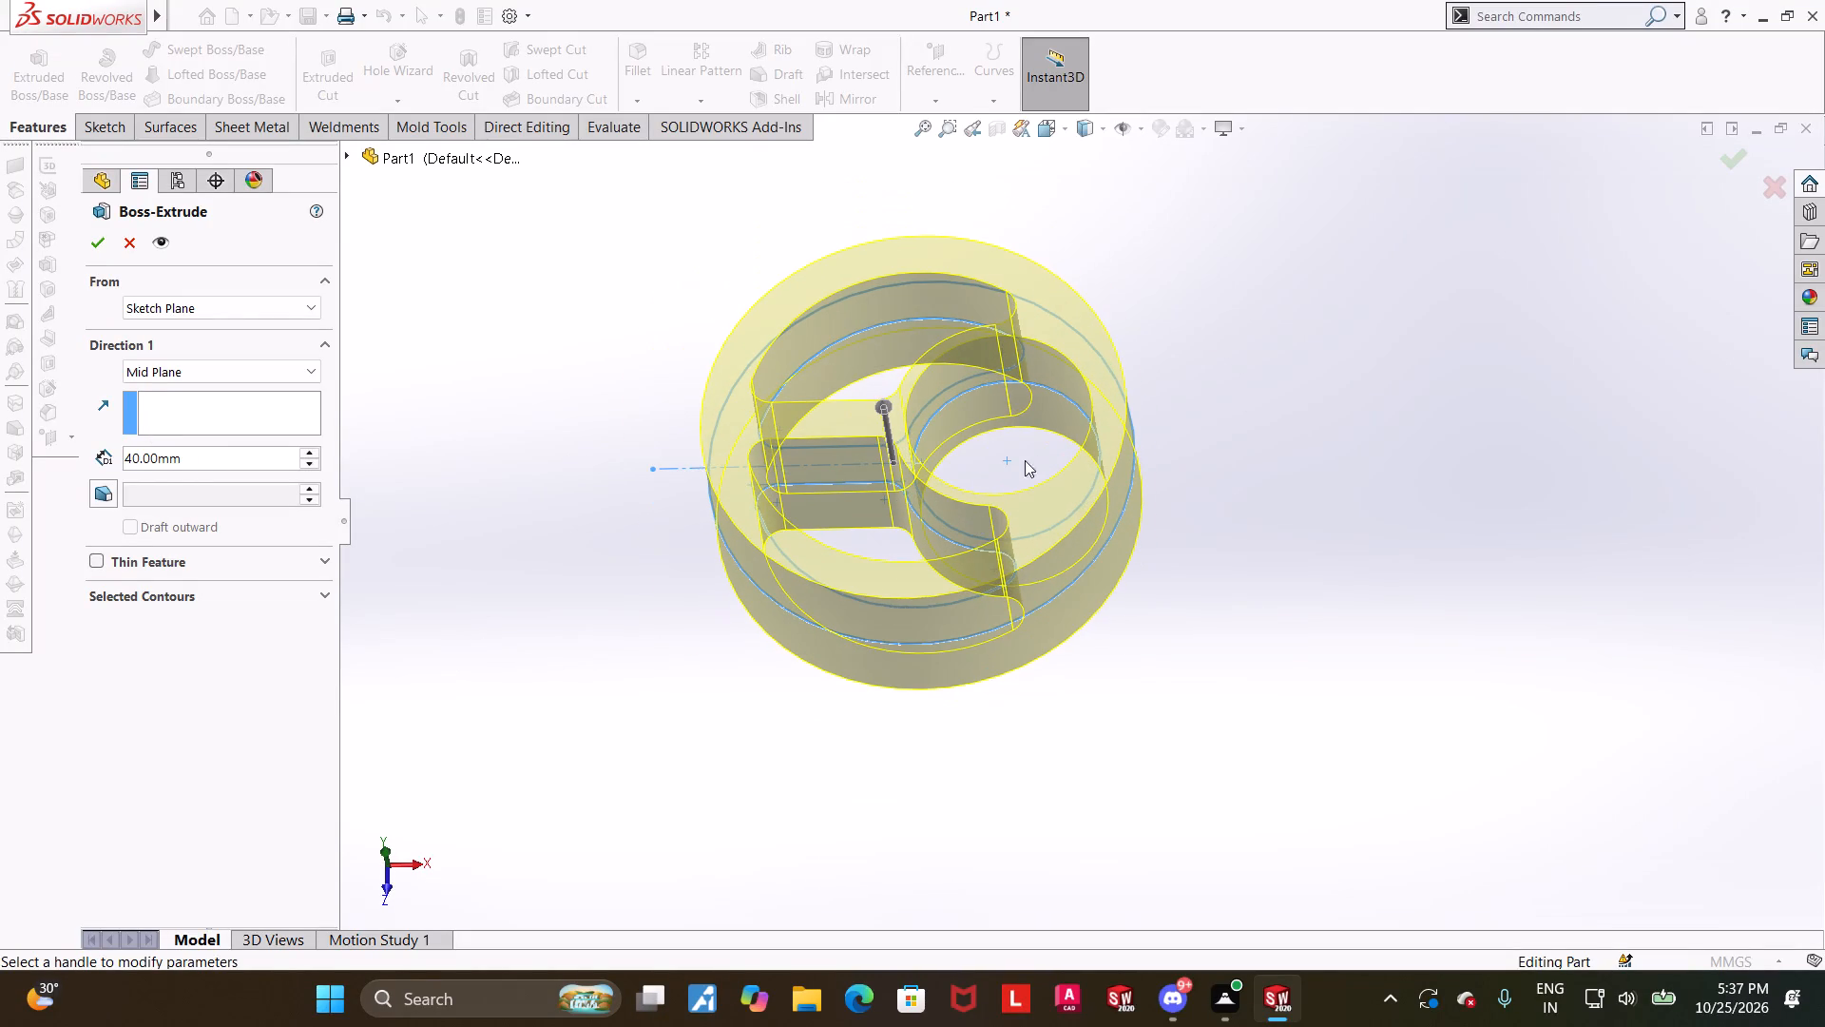
scroll(1032, 438, down, 1)
middle_drag(1150, 530, 1145, 509)
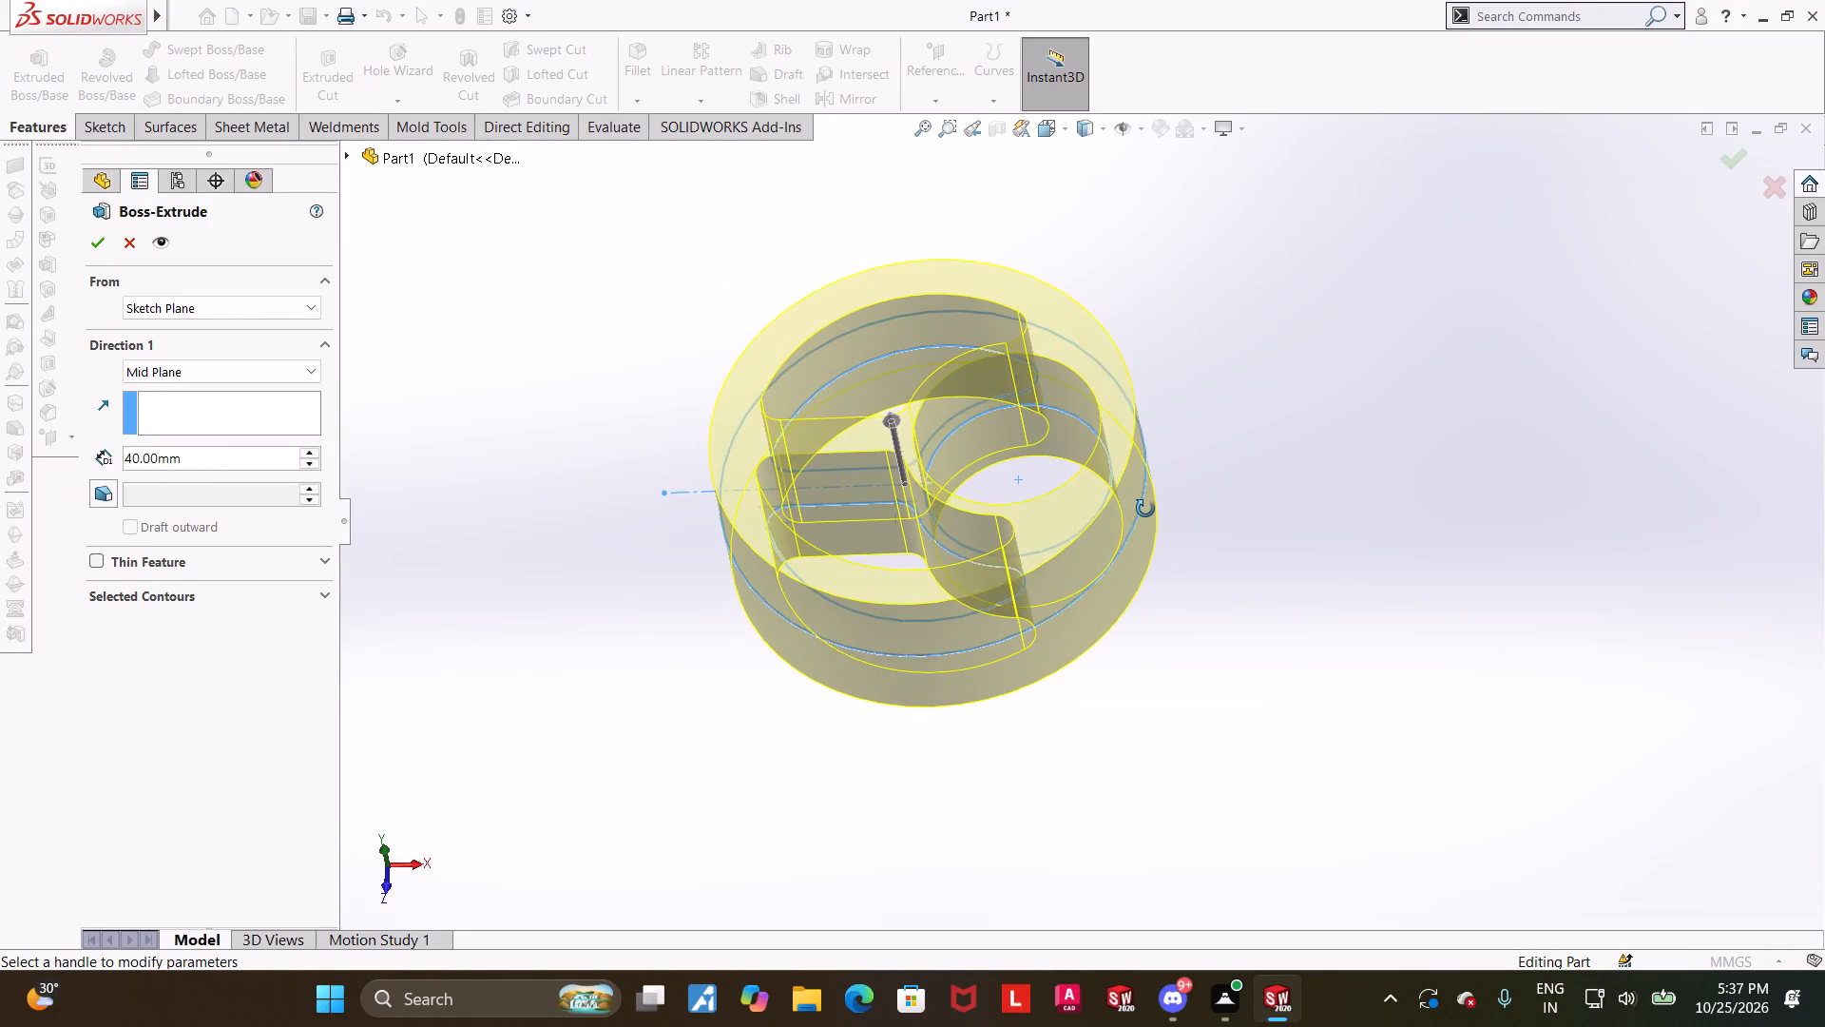
middle_drag(1145, 509, 1146, 517)
scroll(867, 569, down, 1)
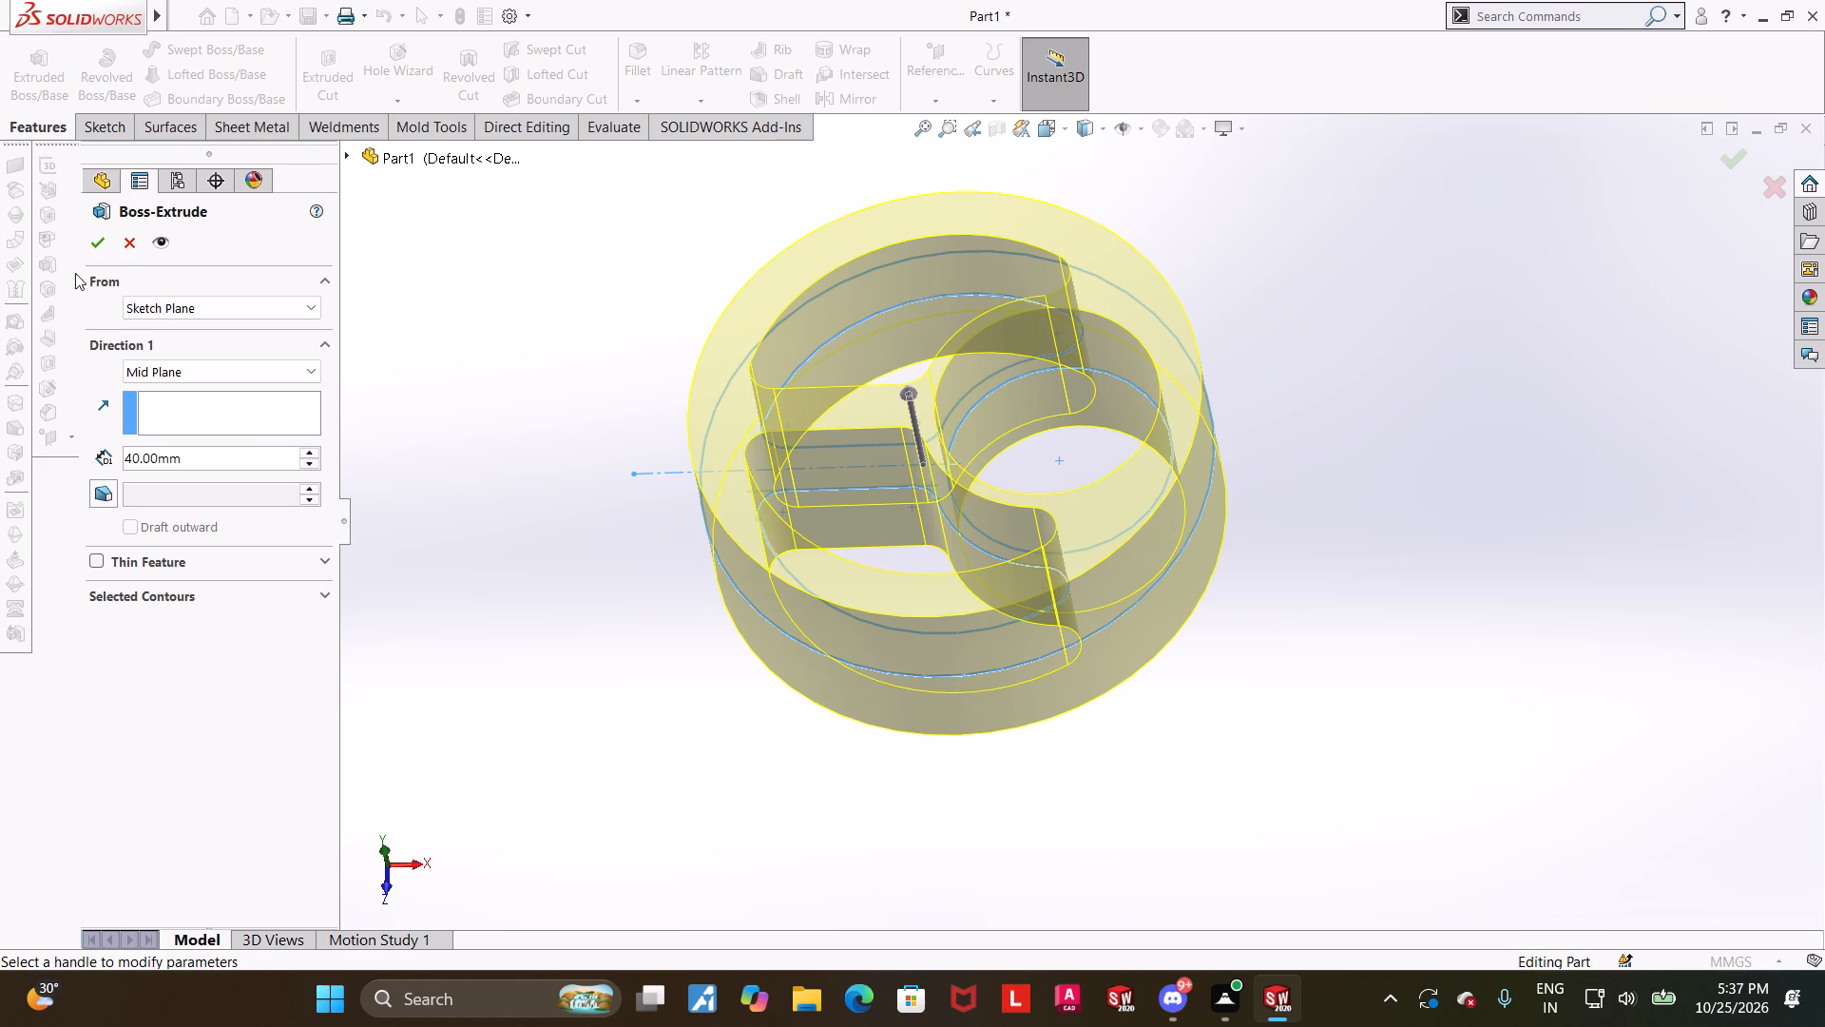
click(98, 229)
click(1299, 552)
Inspect the extruded body from all sides, examining its outer ring, web, fillets and round bore.
middle_drag(1286, 556, 1214, 633)
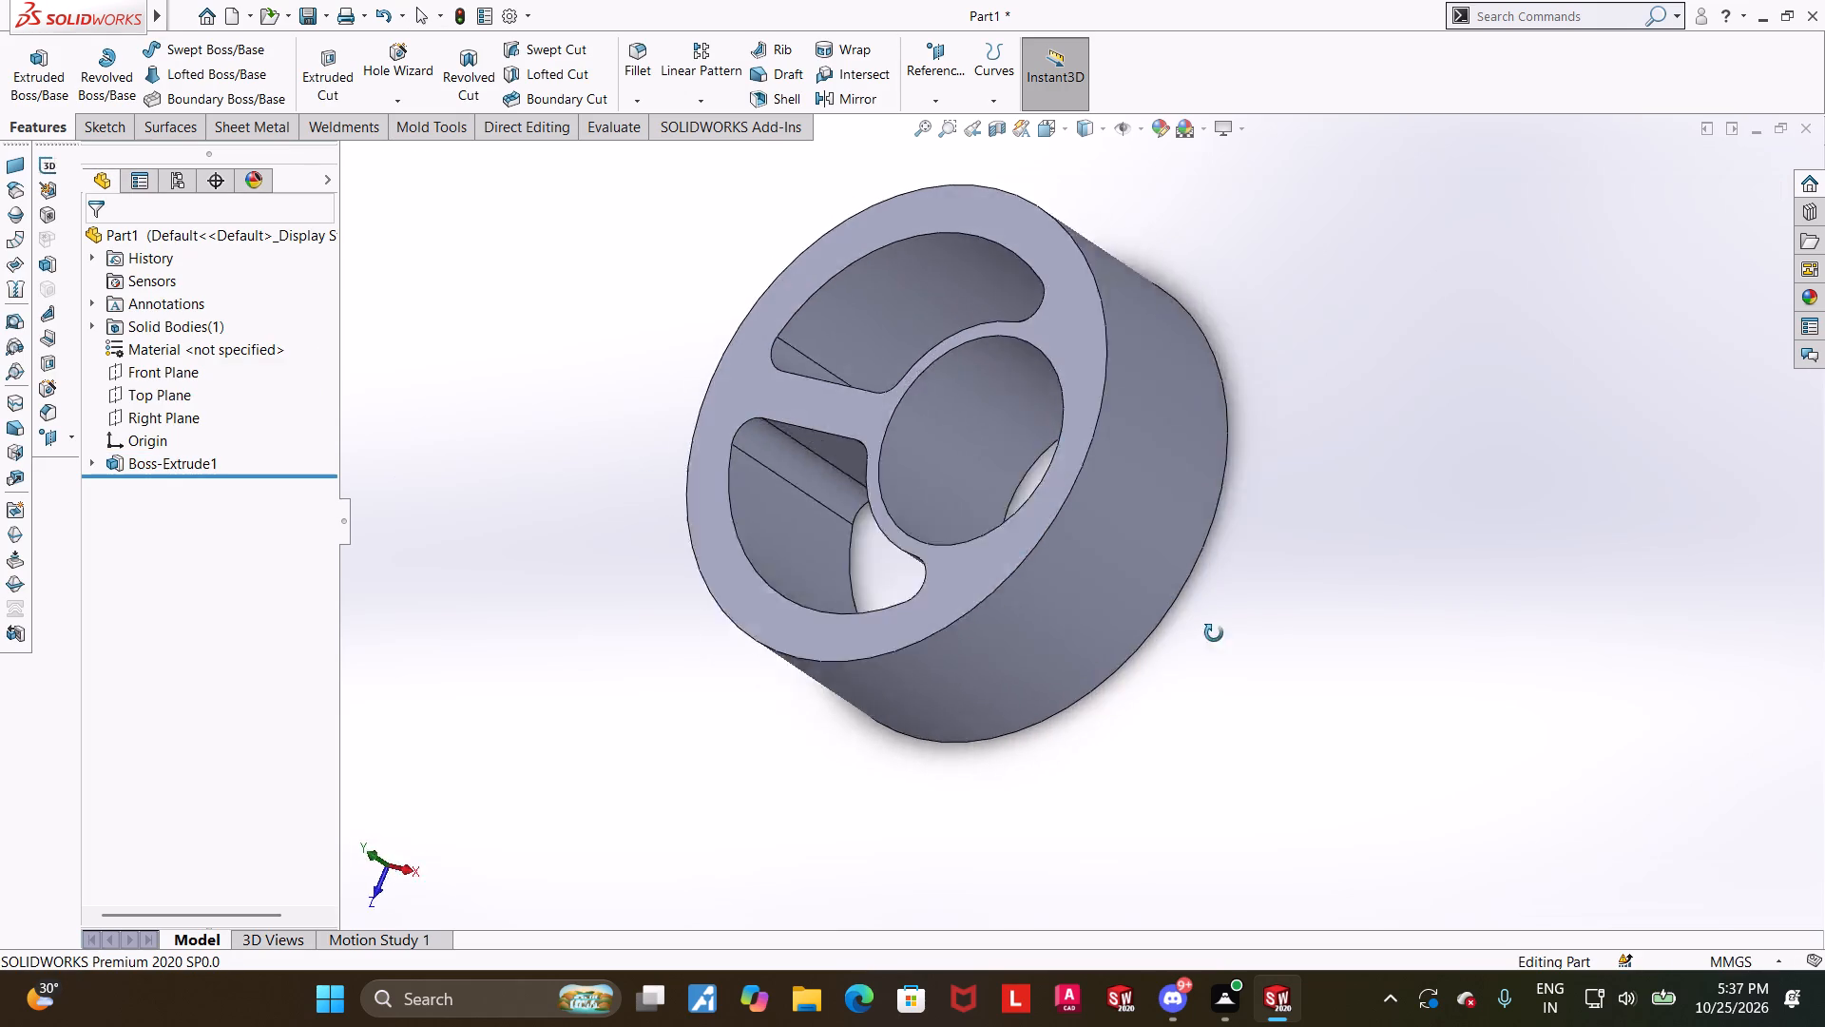
middle_drag(1214, 633, 1448, 688)
middle_drag(1458, 523, 1367, 581)
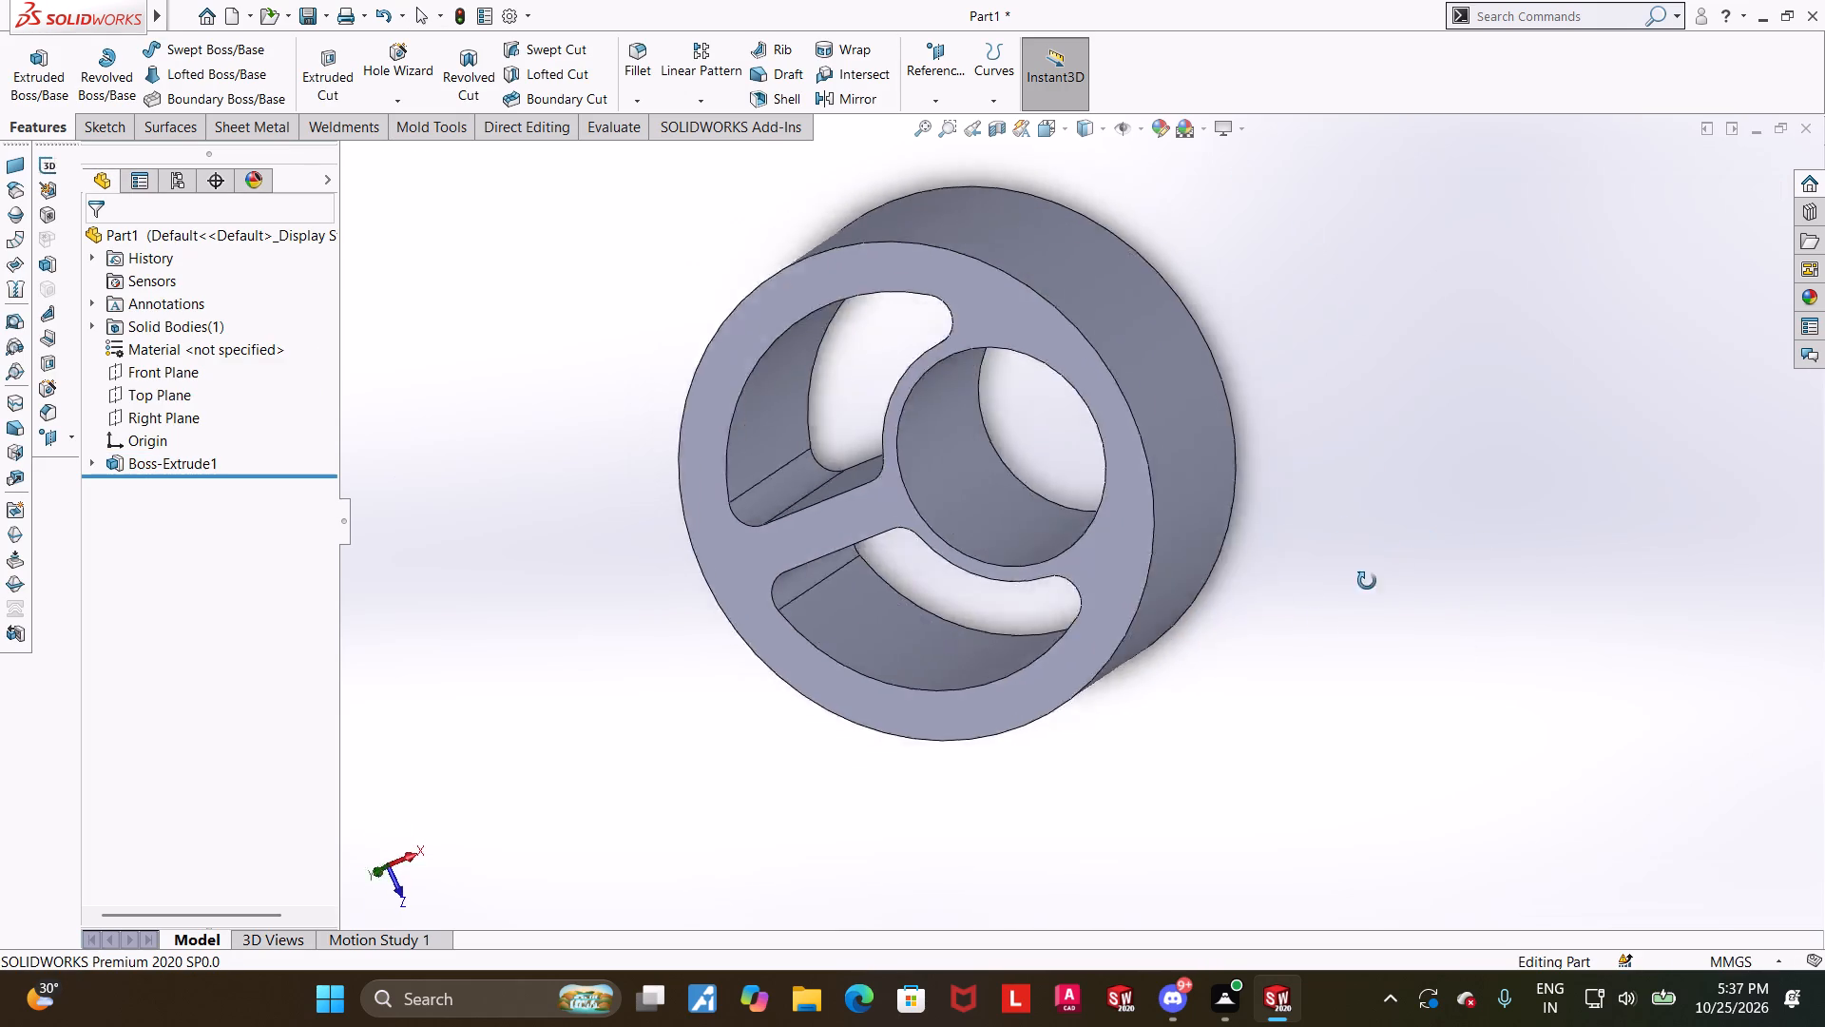
middle_drag(1367, 581, 1334, 415)
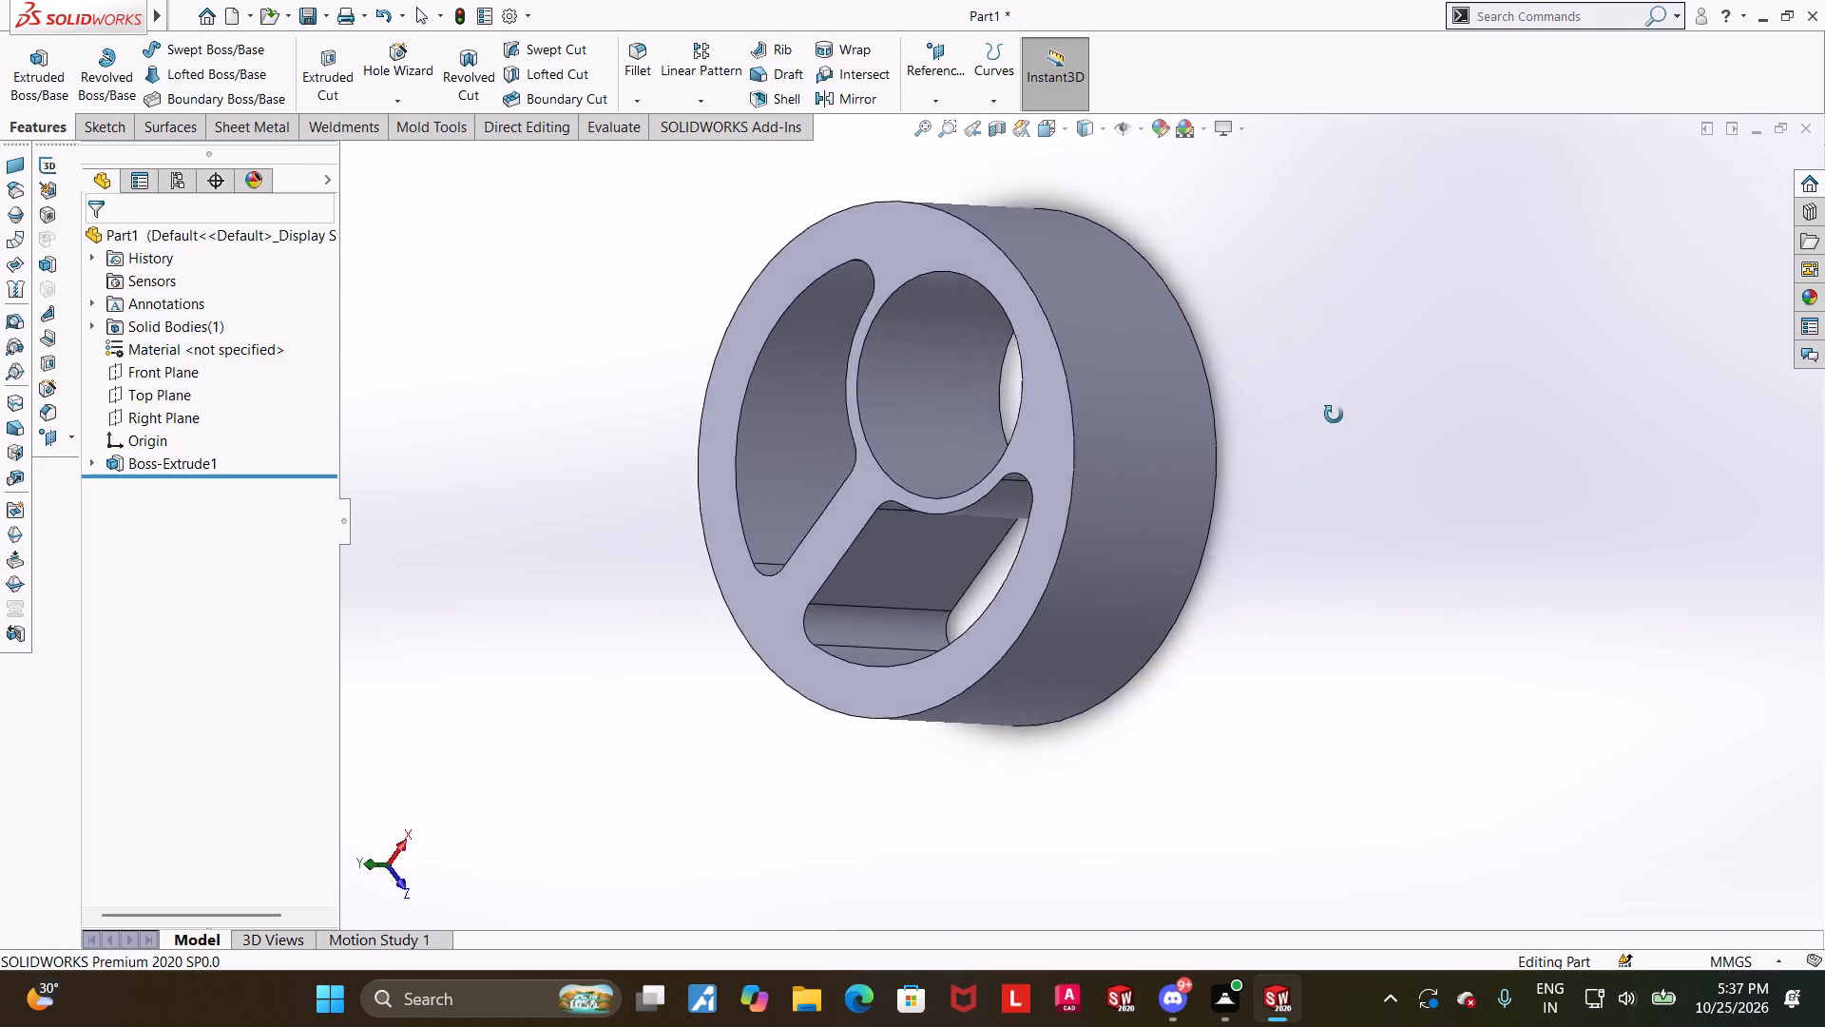
middle_drag(1334, 415, 1600, 471)
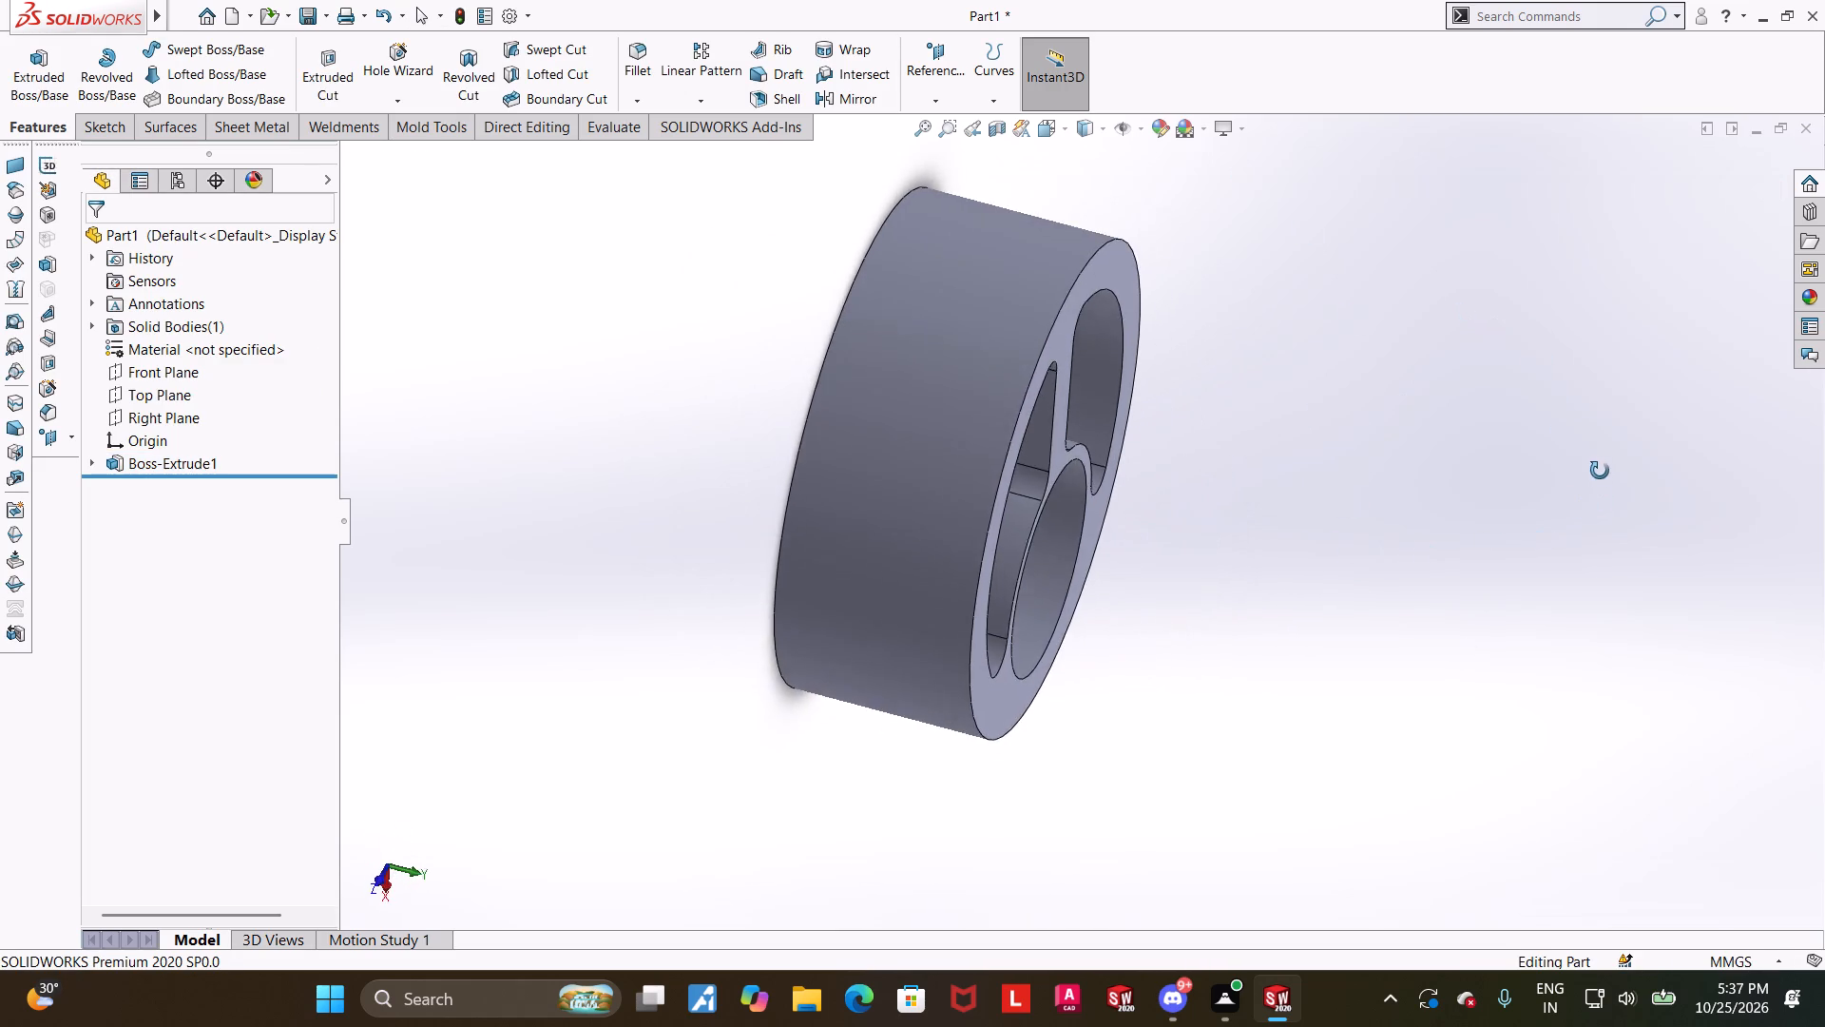
middle_drag(1600, 471, 1793, 683)
middle_drag(1200, 552, 1454, 381)
middle_drag(1171, 439, 1226, 553)
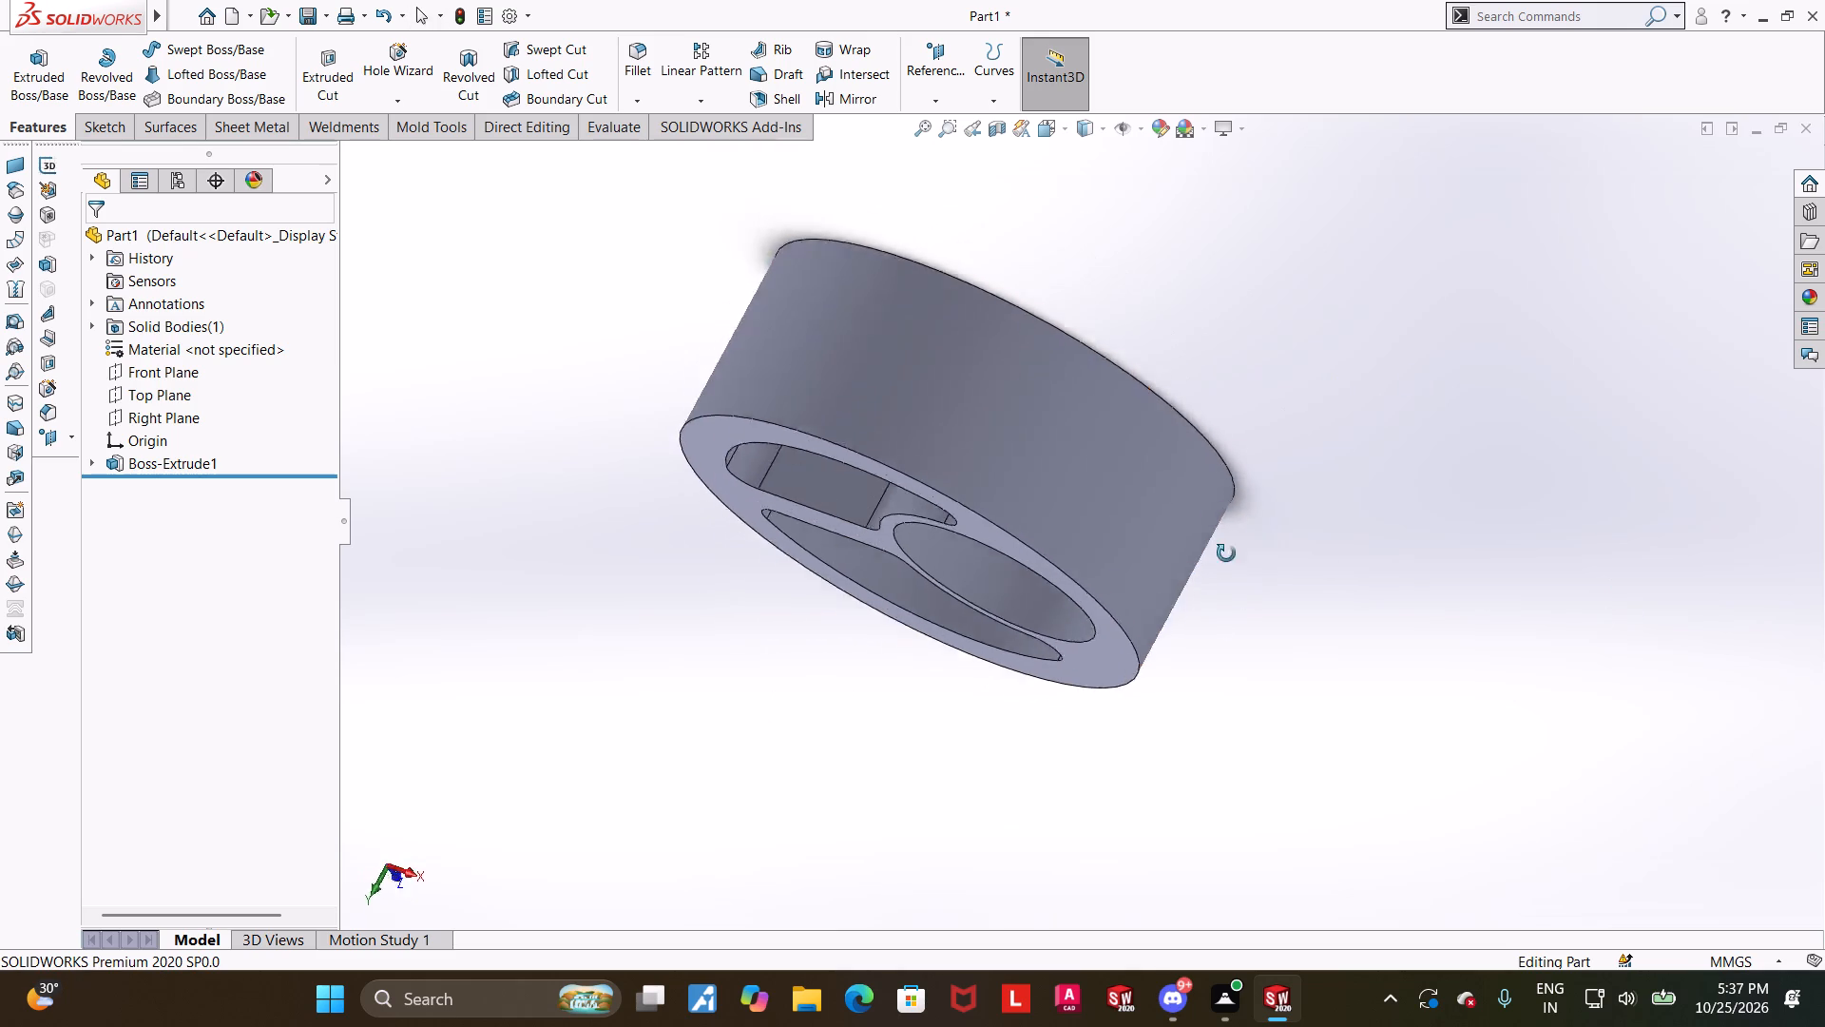
middle_drag(1226, 553, 1244, 610)
middle_drag(1062, 562, 1242, 676)
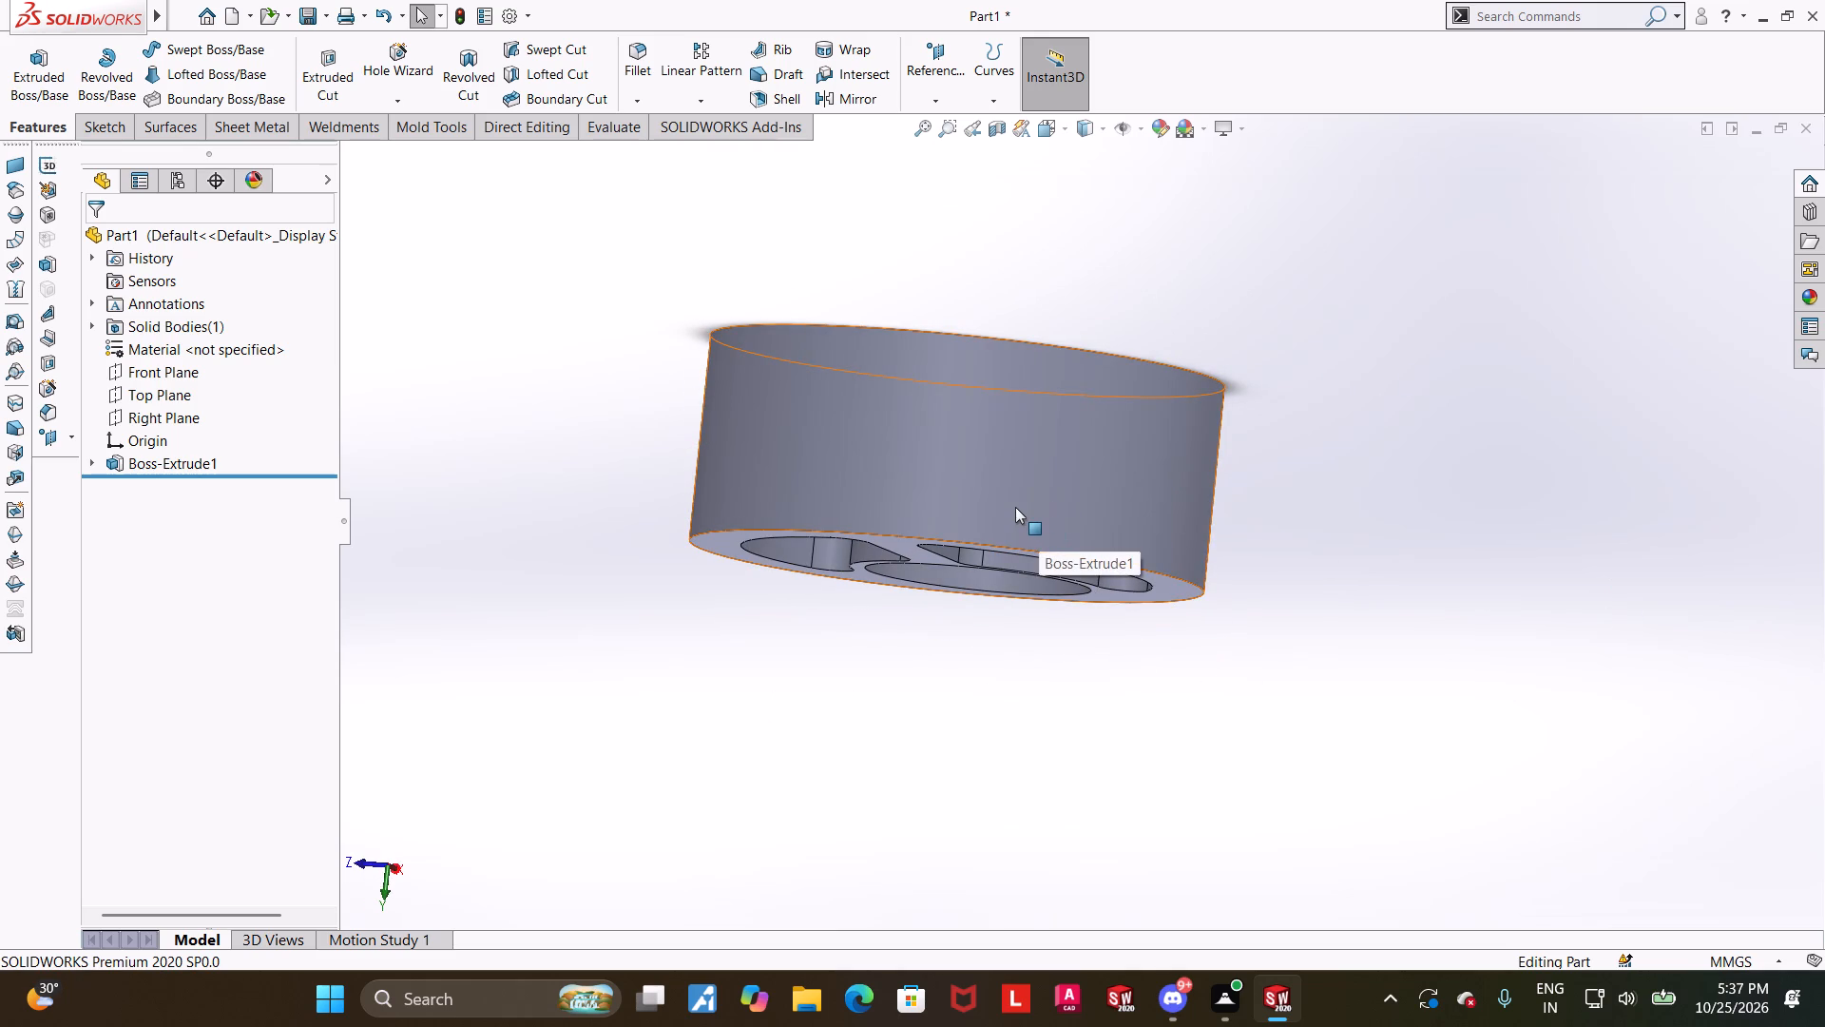
middle_drag(1015, 503, 781, 571)
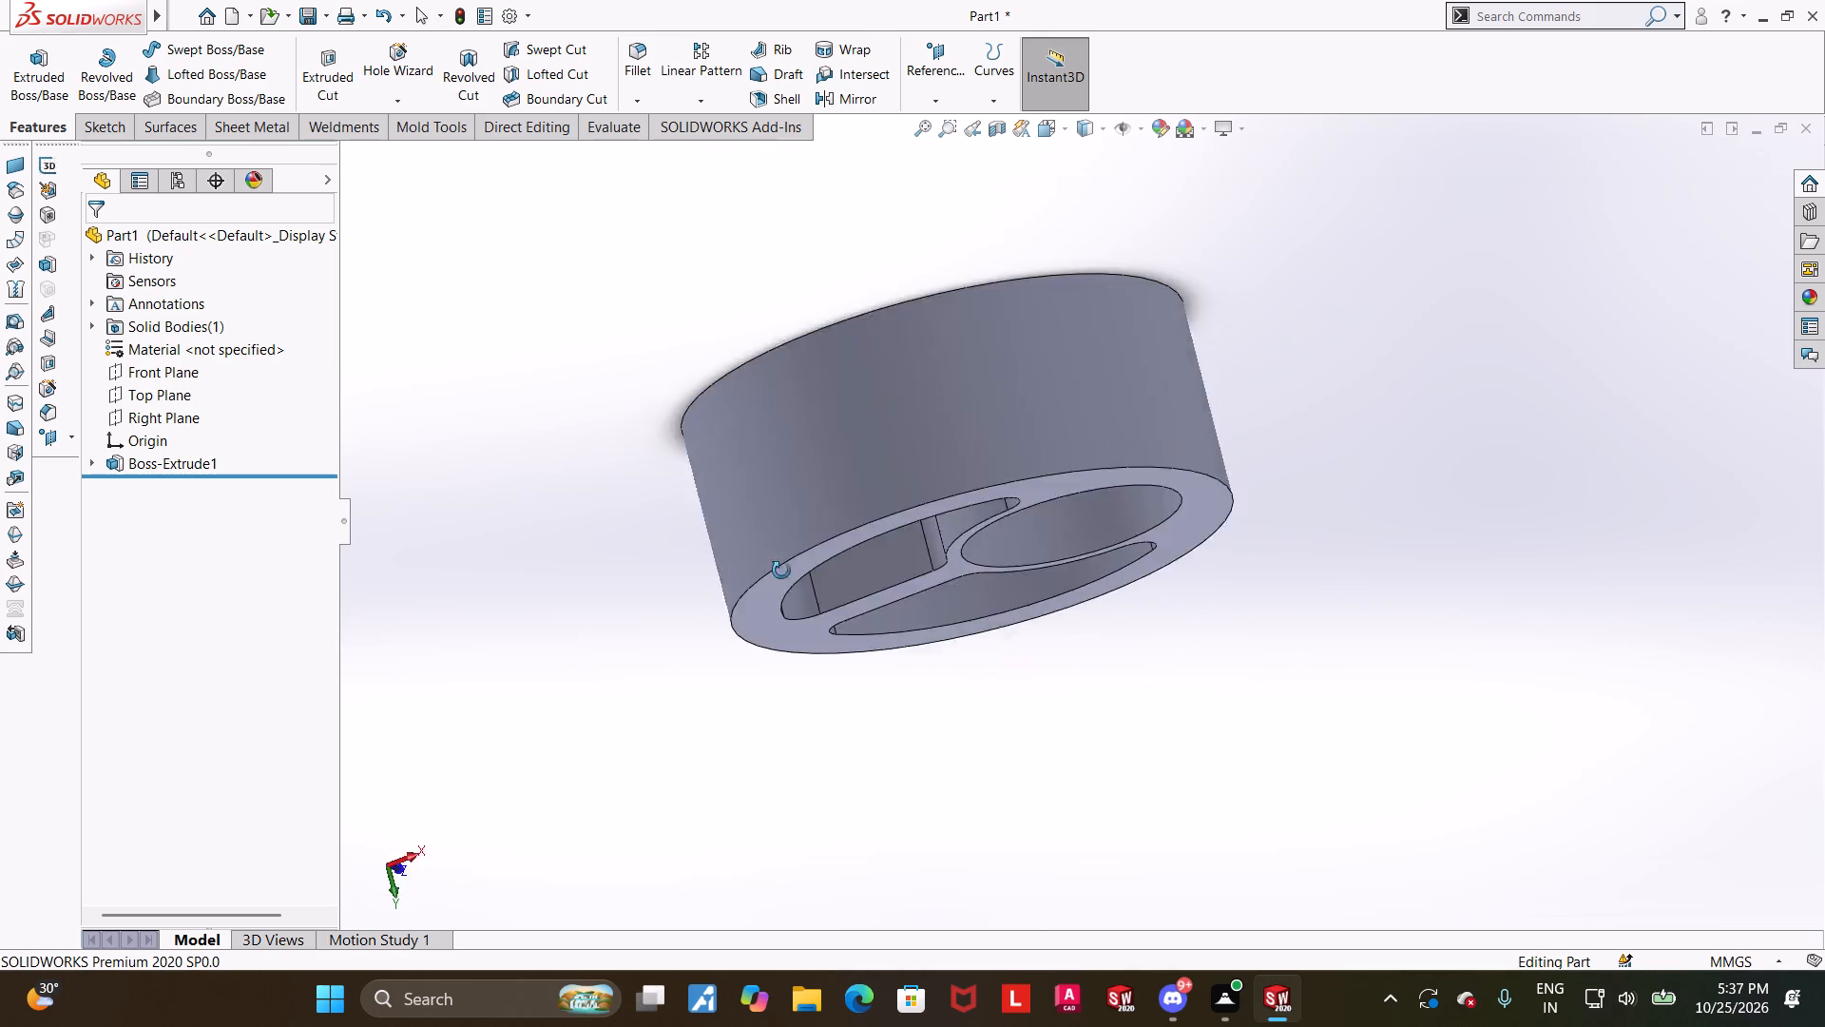
middle_drag(781, 571, 911, 691)
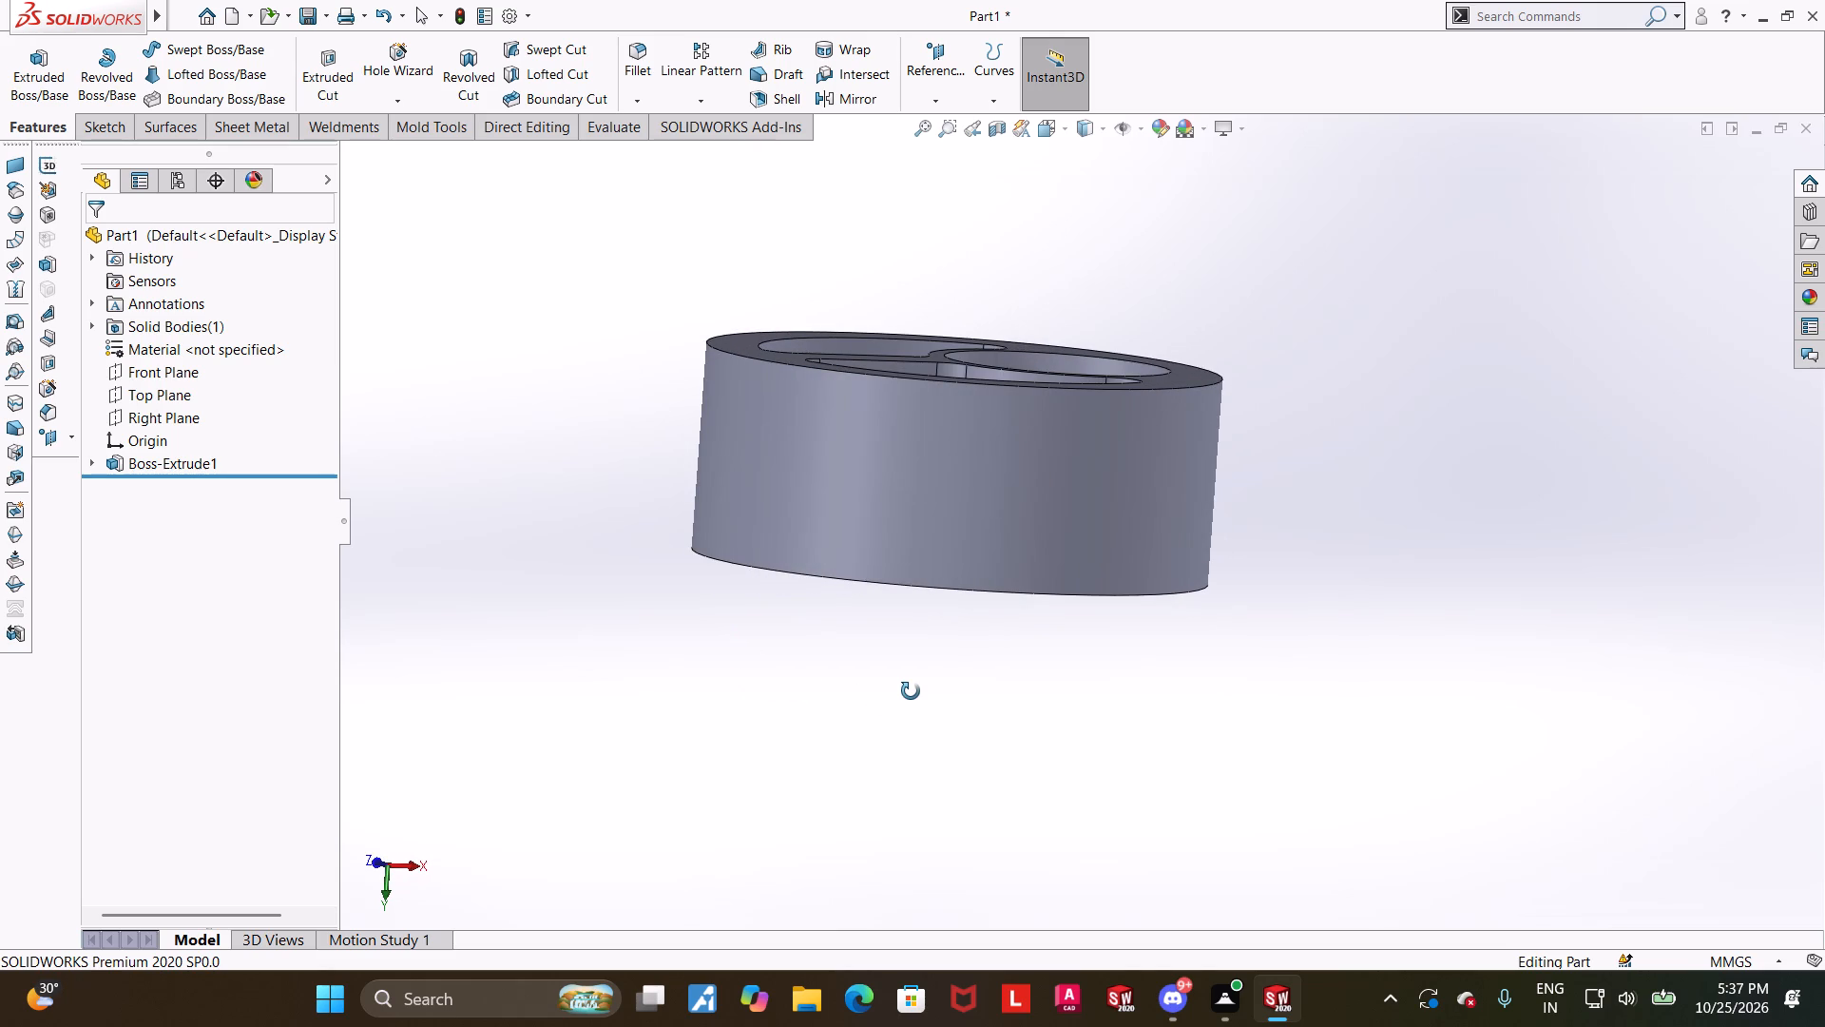
middle_drag(911, 691, 875, 805)
scroll(1180, 238, down, 2)
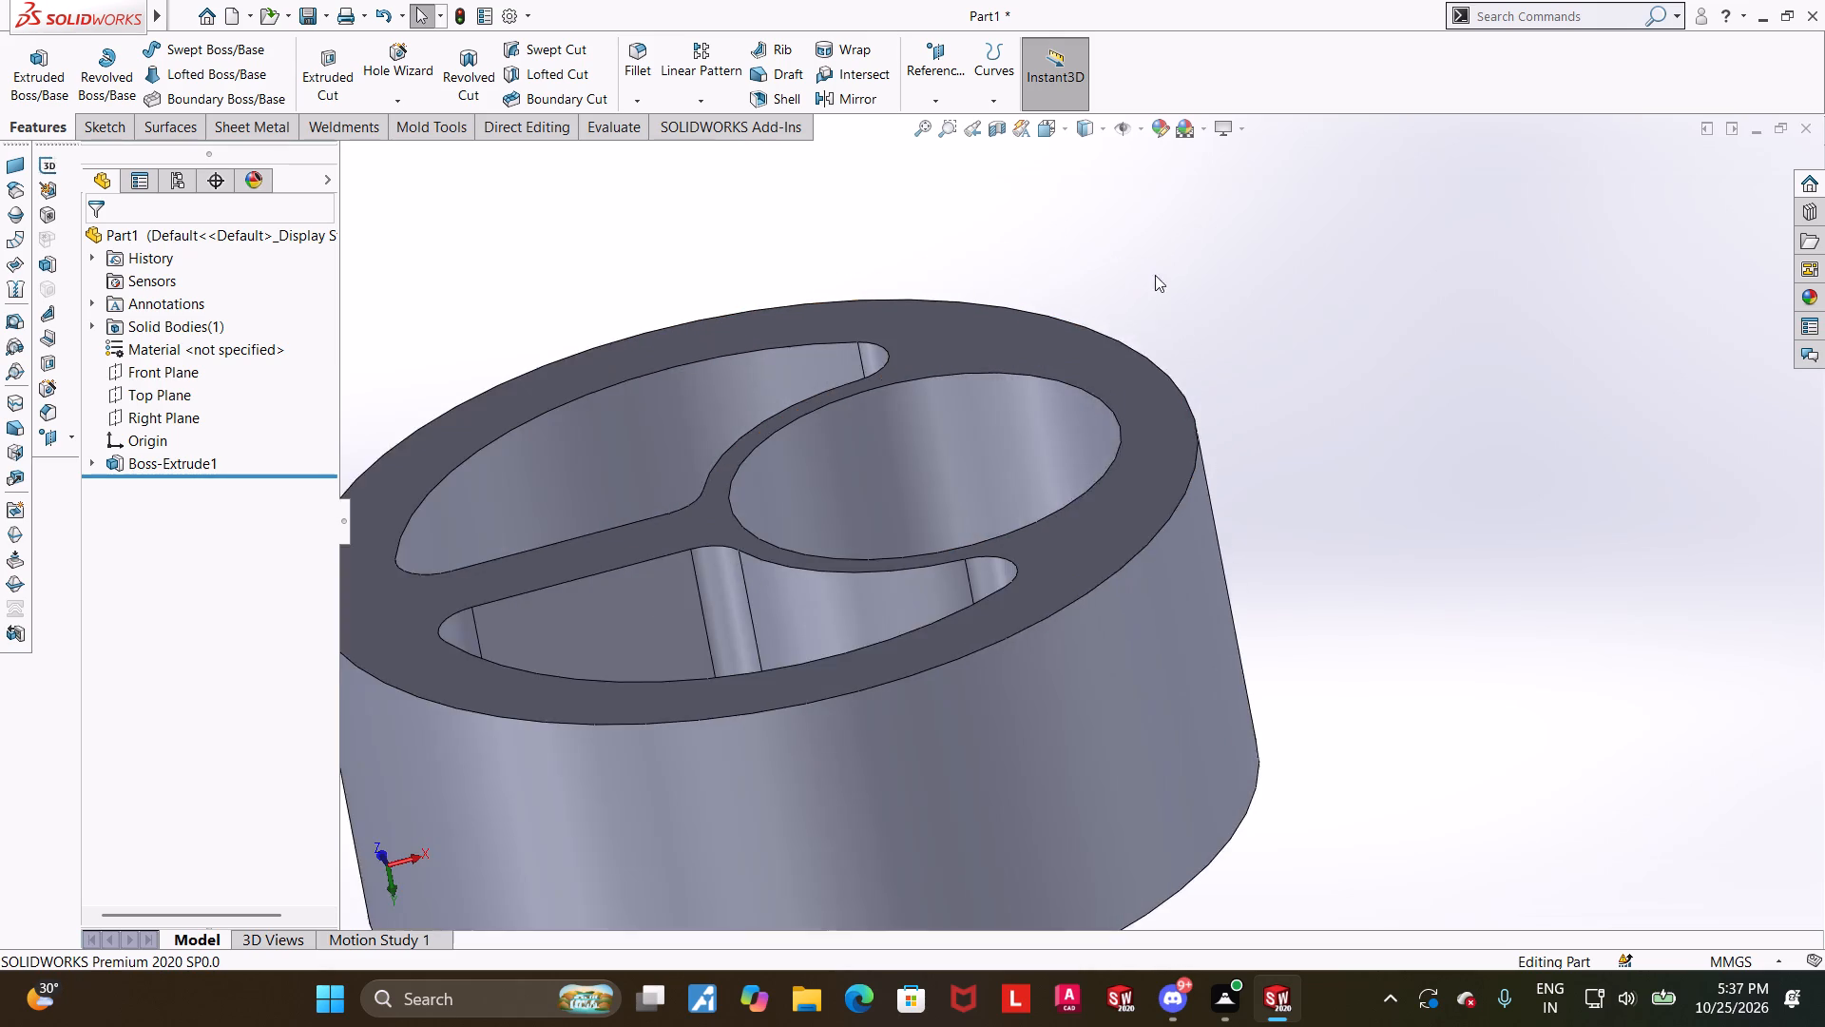
scroll(1155, 275, down, 1)
middle_drag(1157, 339, 1144, 438)
scroll(1258, 449, up, 4)
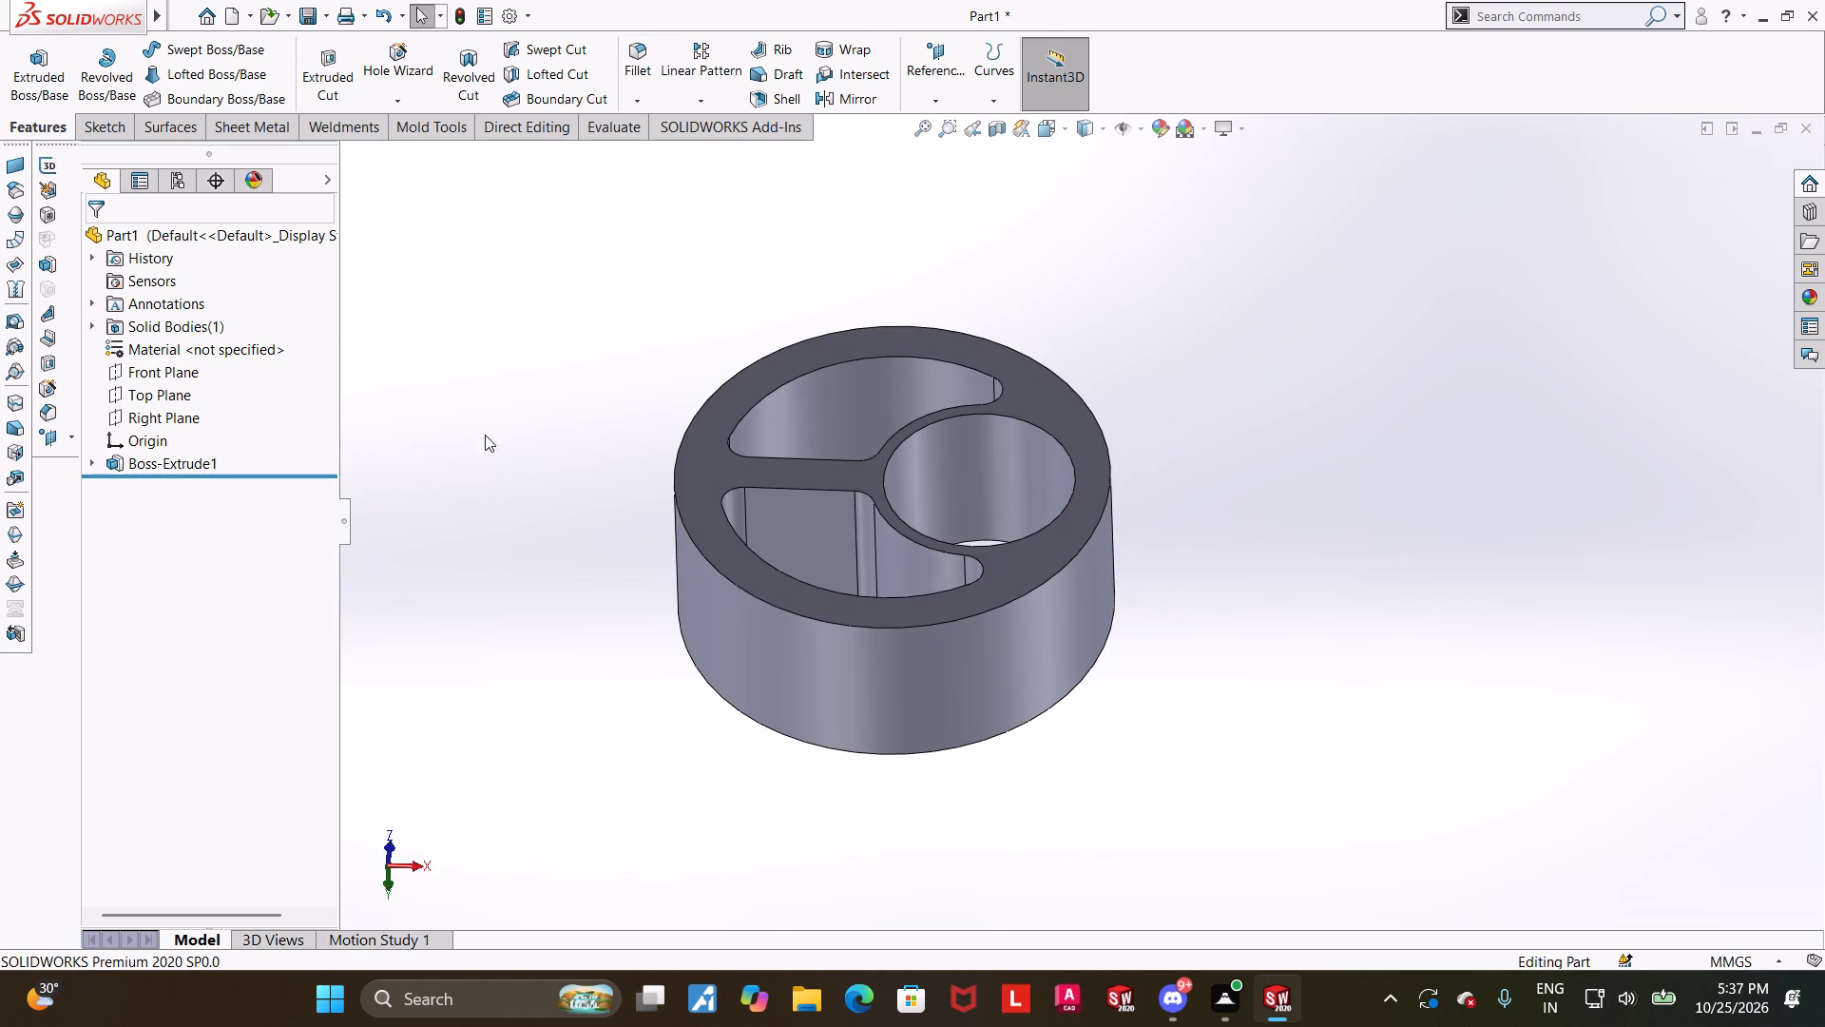
Start a new sketch on the Top Plane and look at it normal to the plane.
key(Escape)
click(170, 400)
click(181, 374)
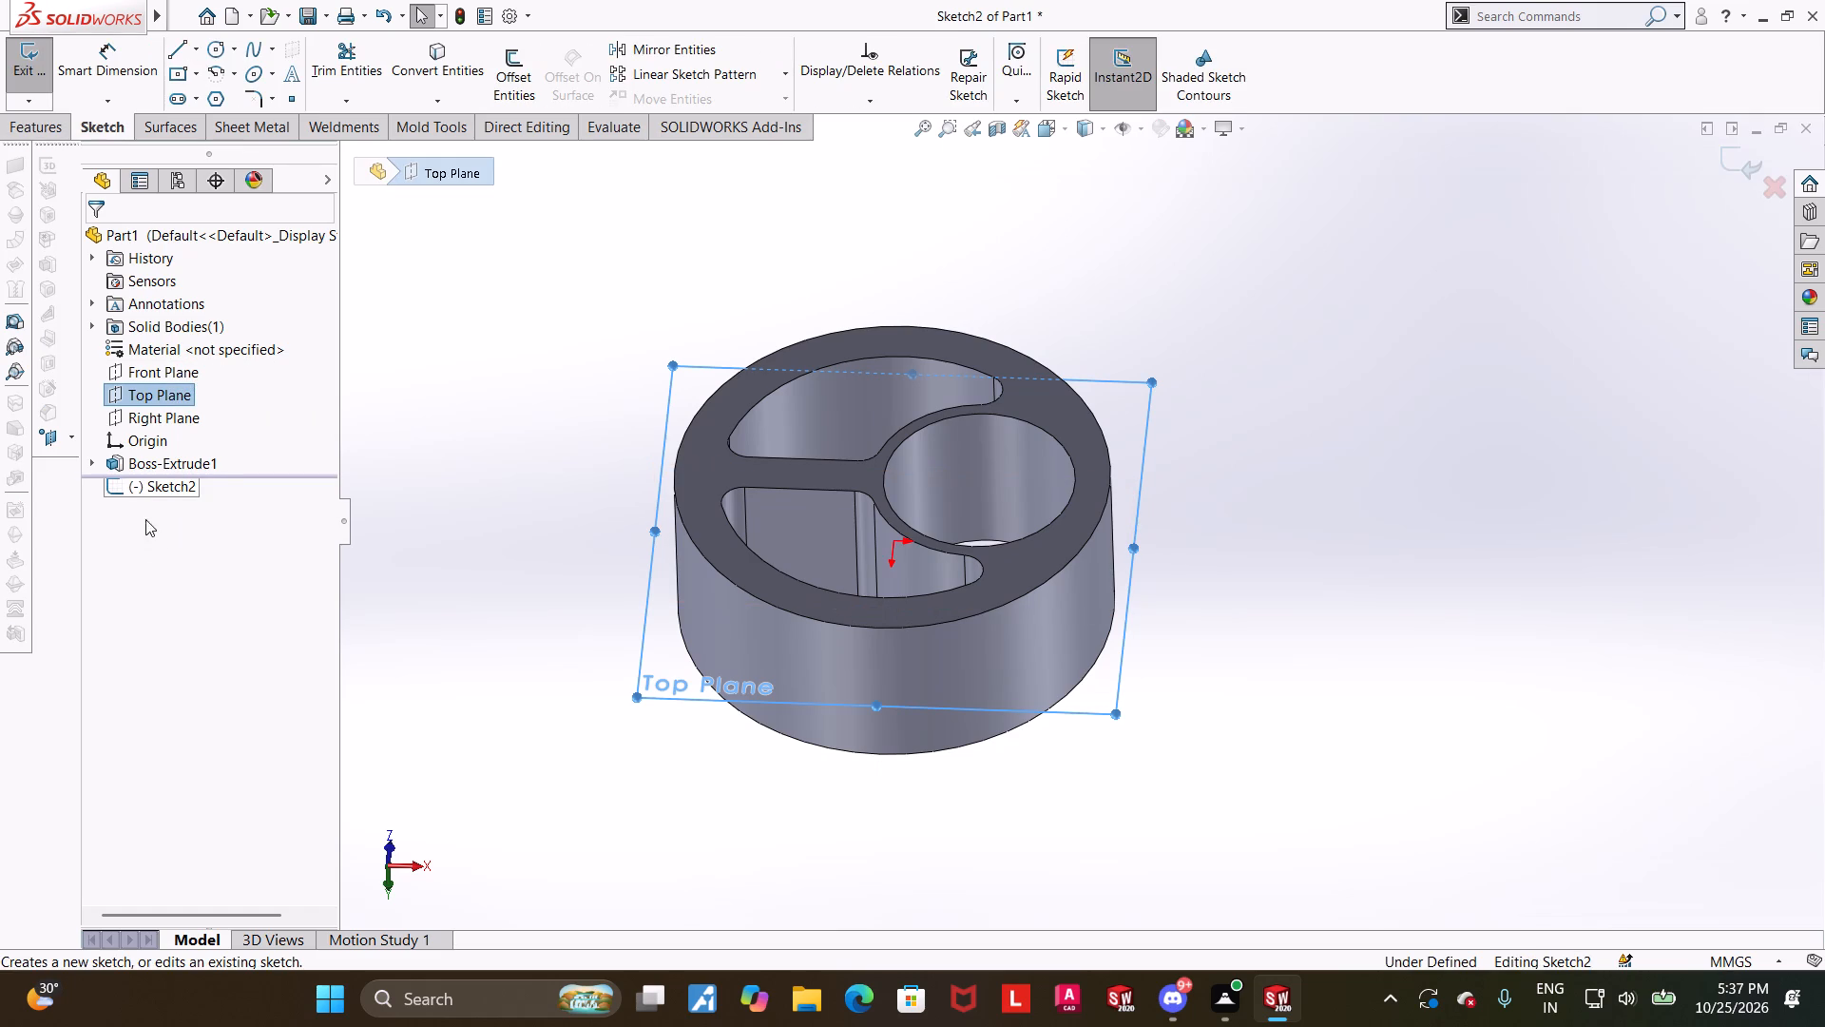
click(148, 489)
click(190, 470)
scroll(1129, 437, up, 2)
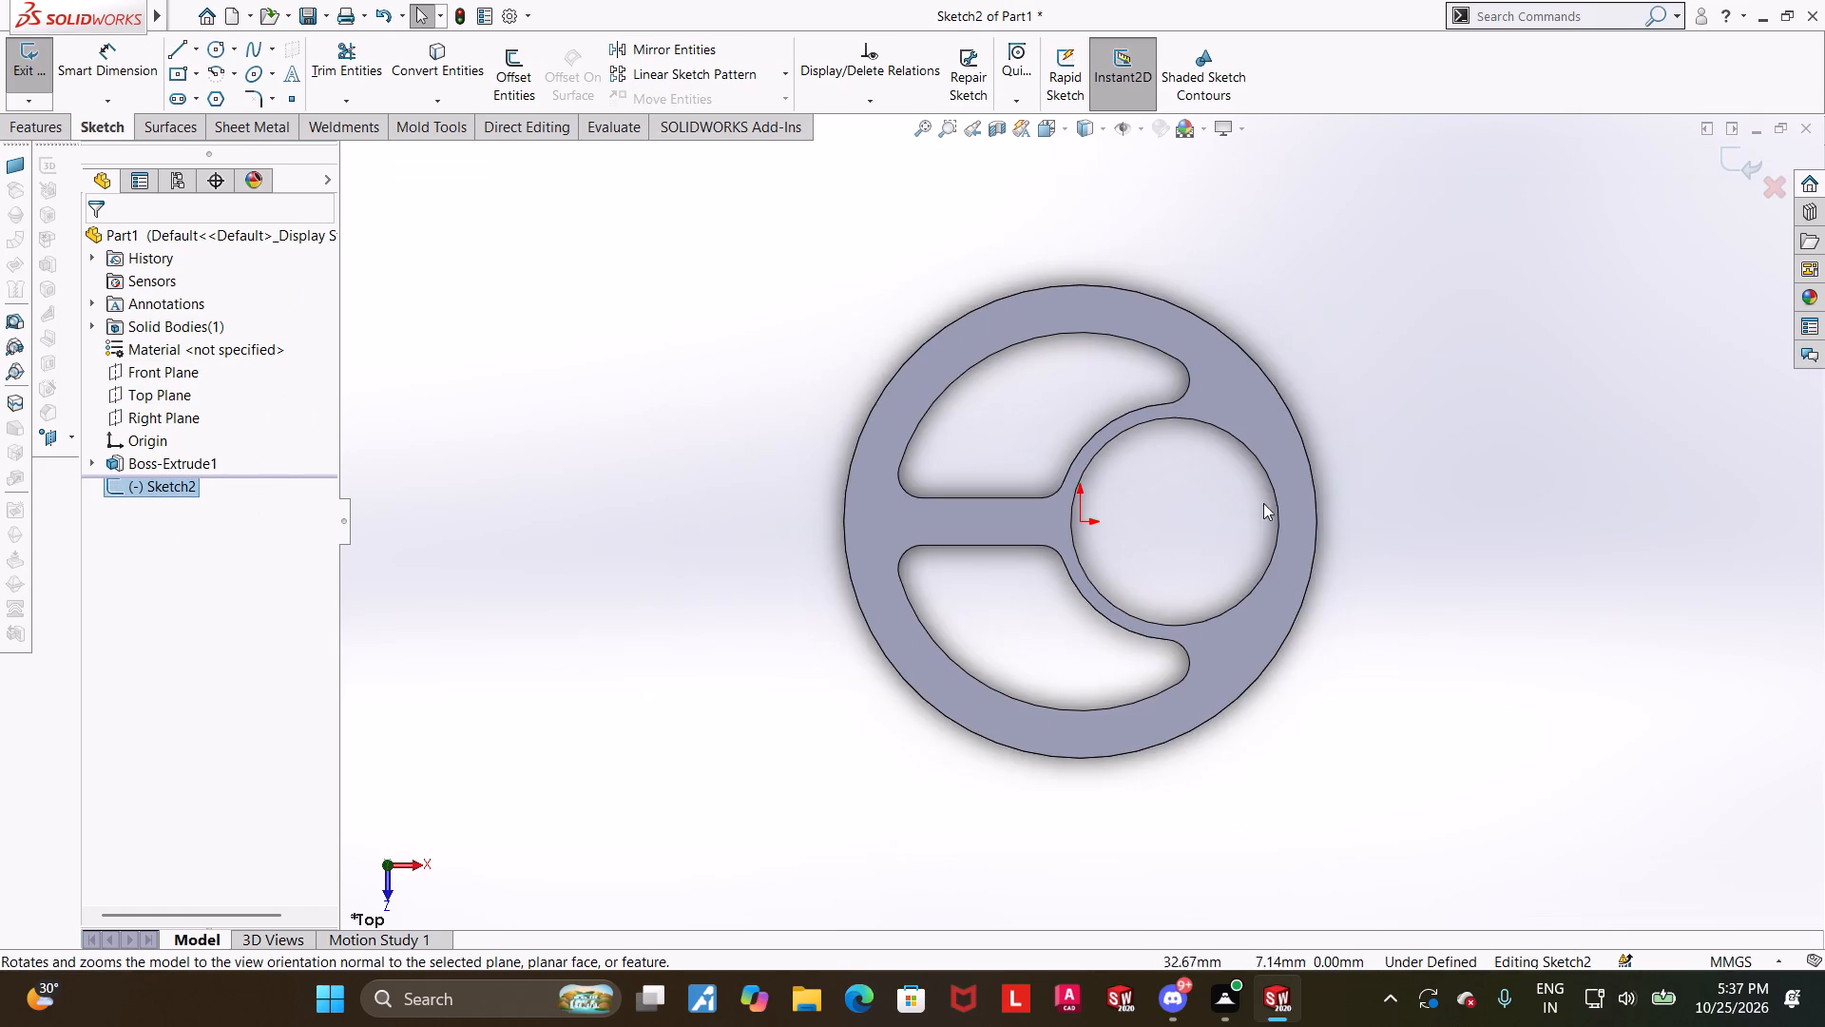
scroll(1354, 590, down, 2)
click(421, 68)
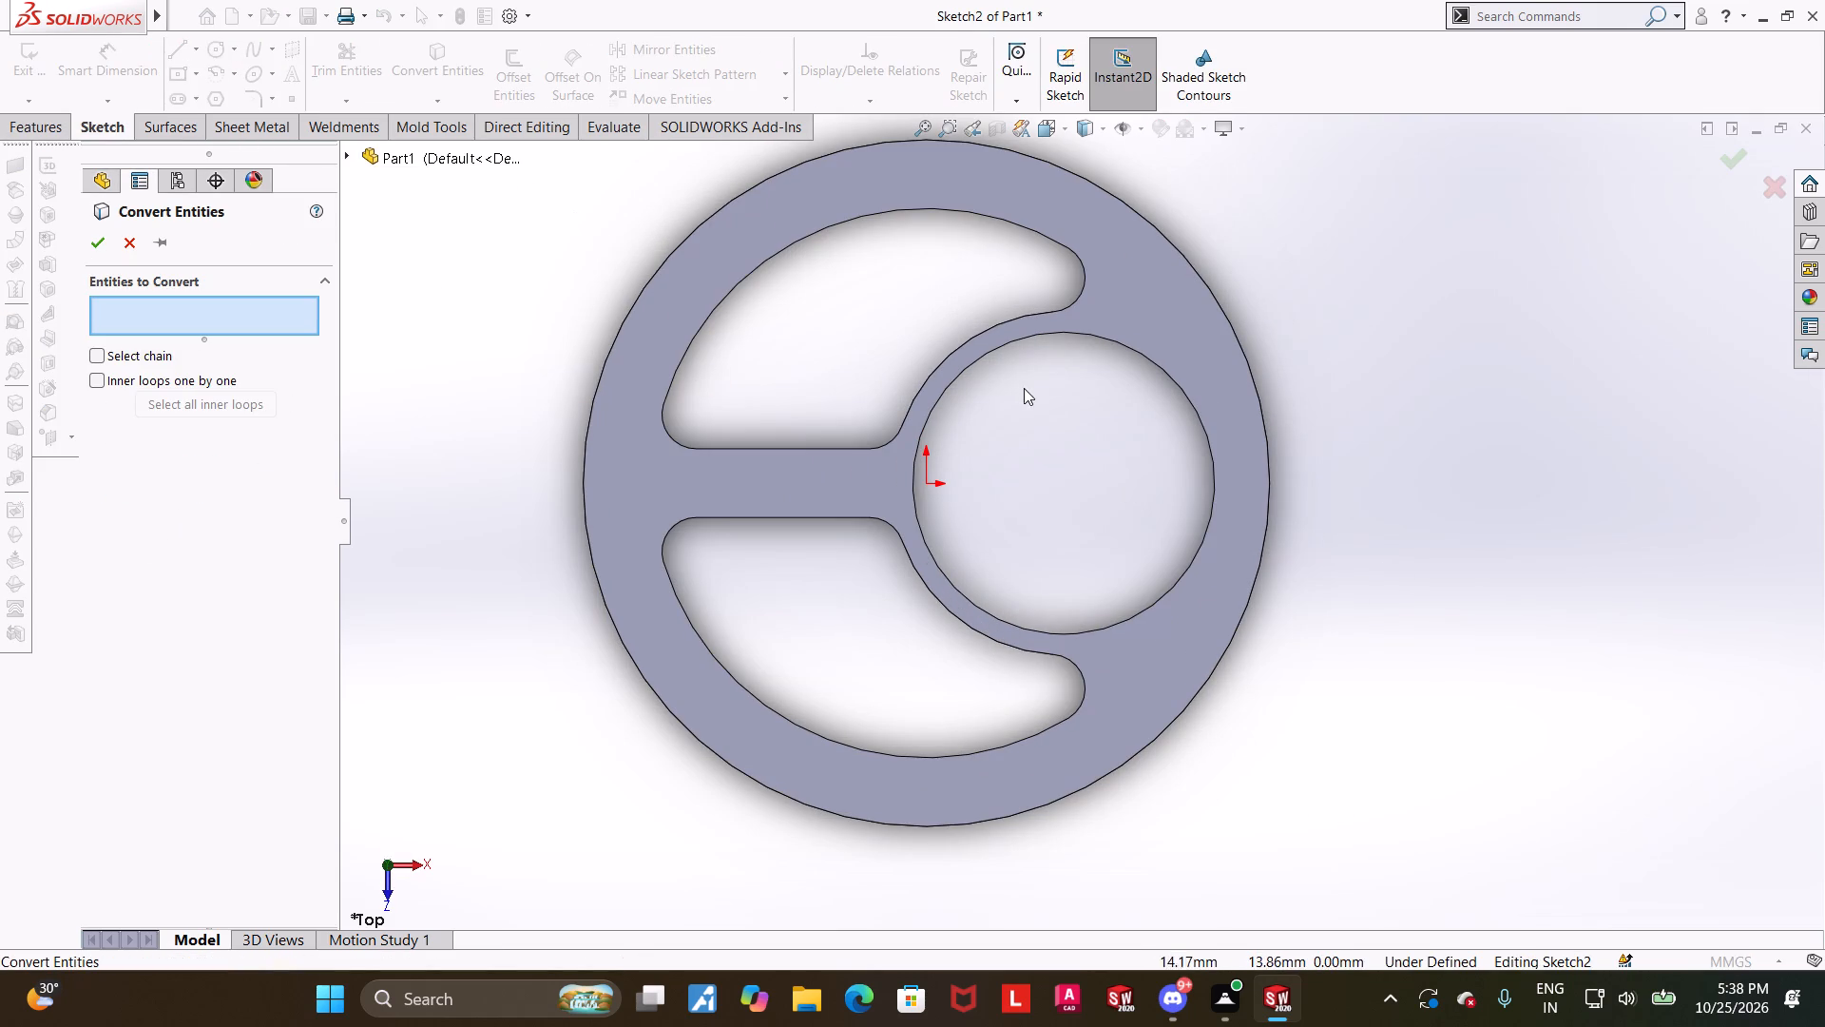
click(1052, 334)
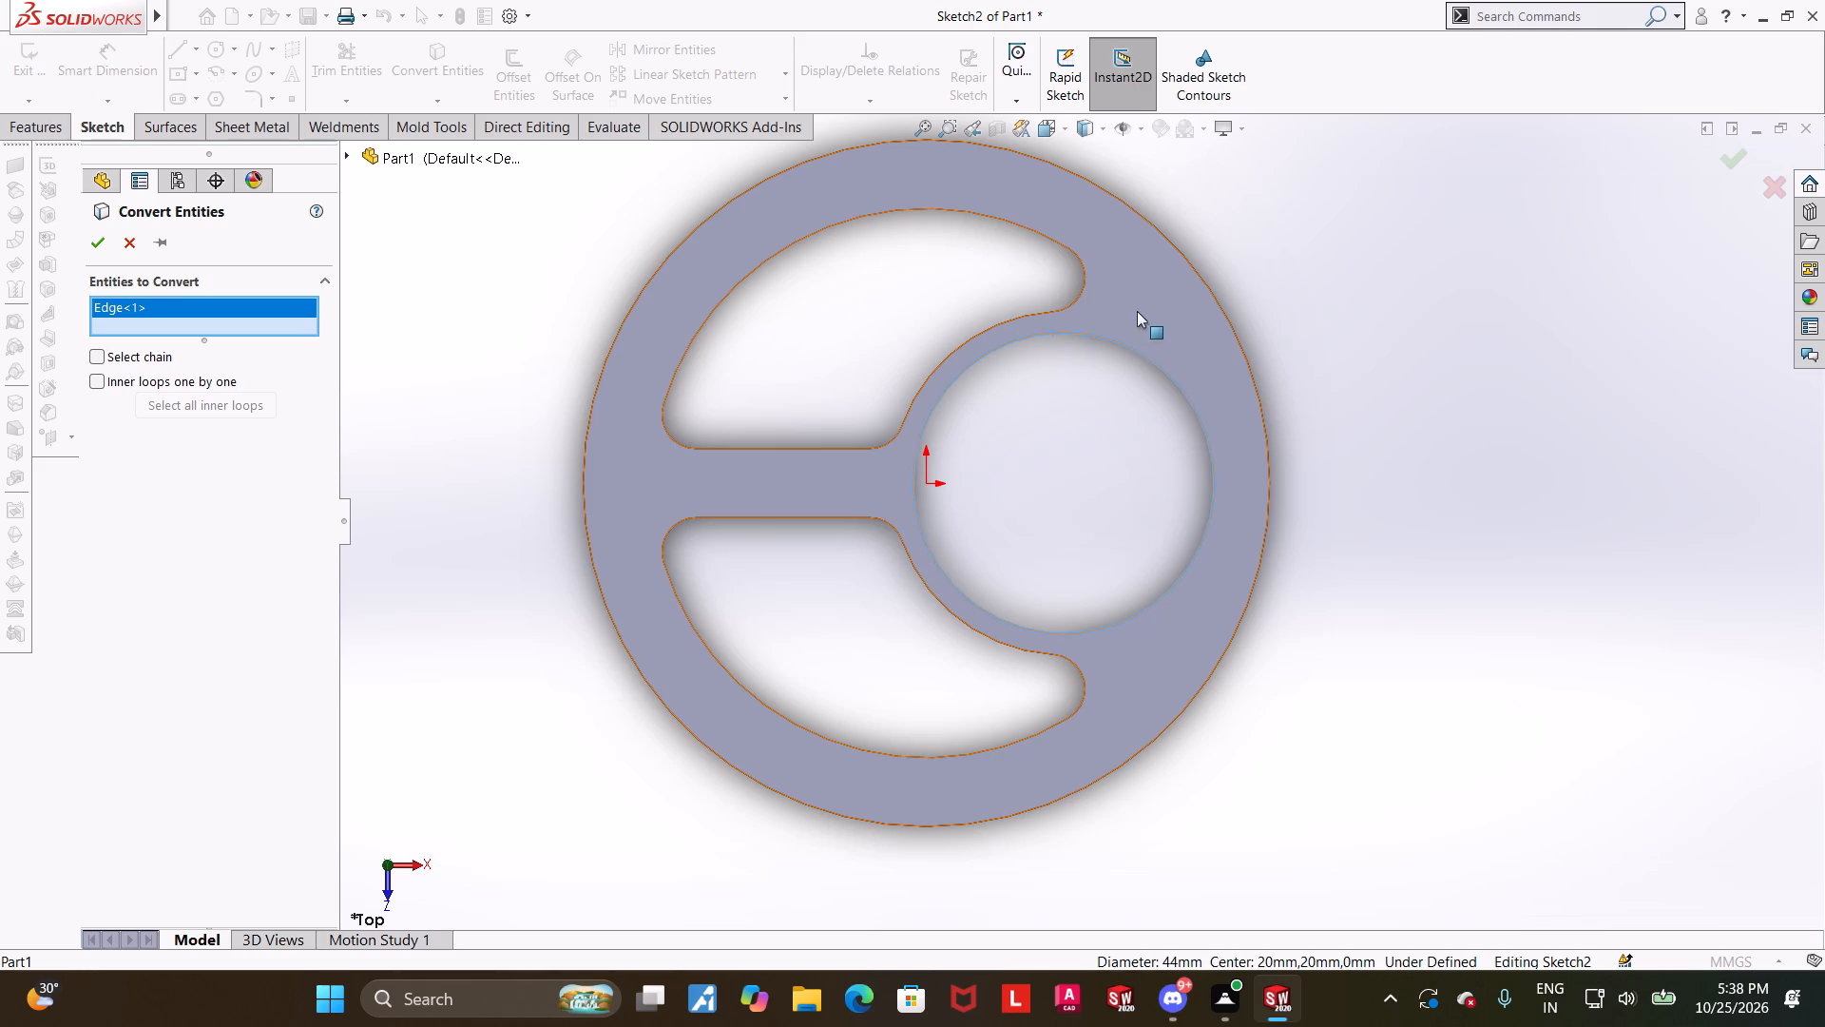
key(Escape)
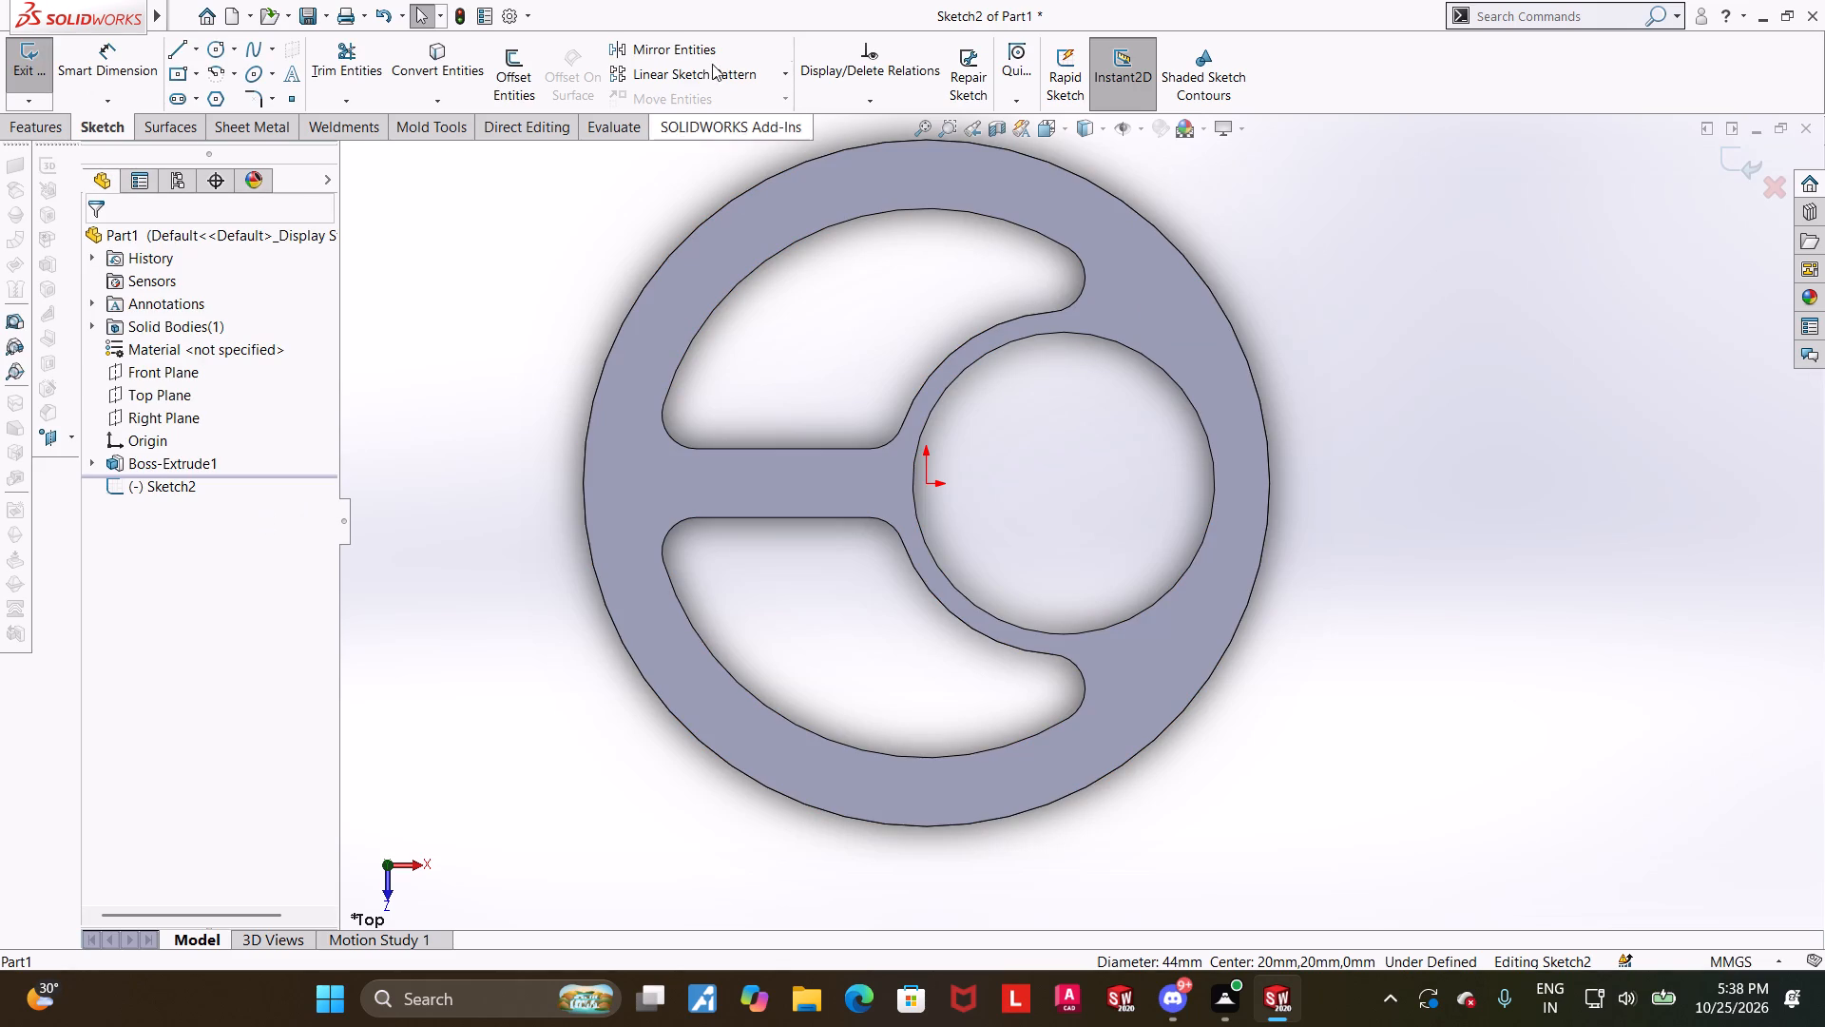
Convert the edge of the 44 mm round bore into a sketch circle with Convert Entities.
click(430, 68)
click(1094, 338)
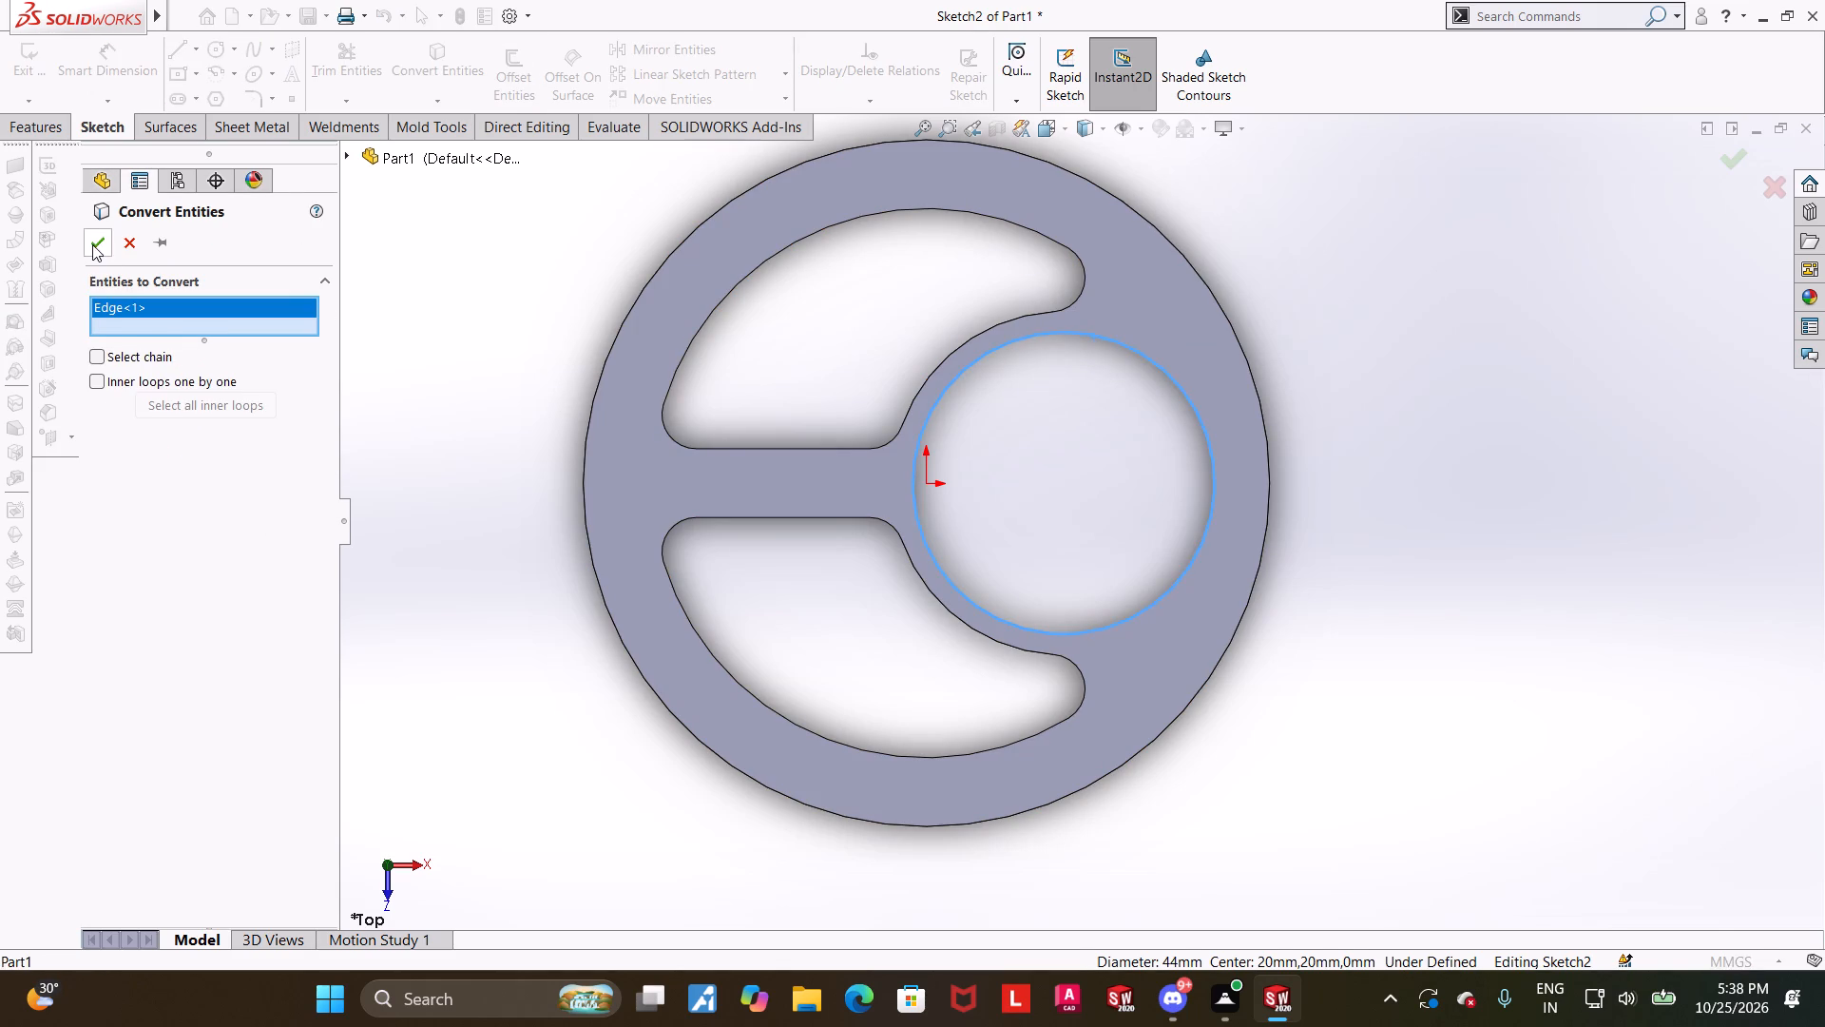
click(92, 243)
drag(1809, 513, 1778, 514)
Sketch a circle about 6 mm in diameter inside the converted bore circle, vertically above its center and about 16 mm above the origin.
scroll(1374, 481, up, 2)
scroll(1367, 513, down, 3)
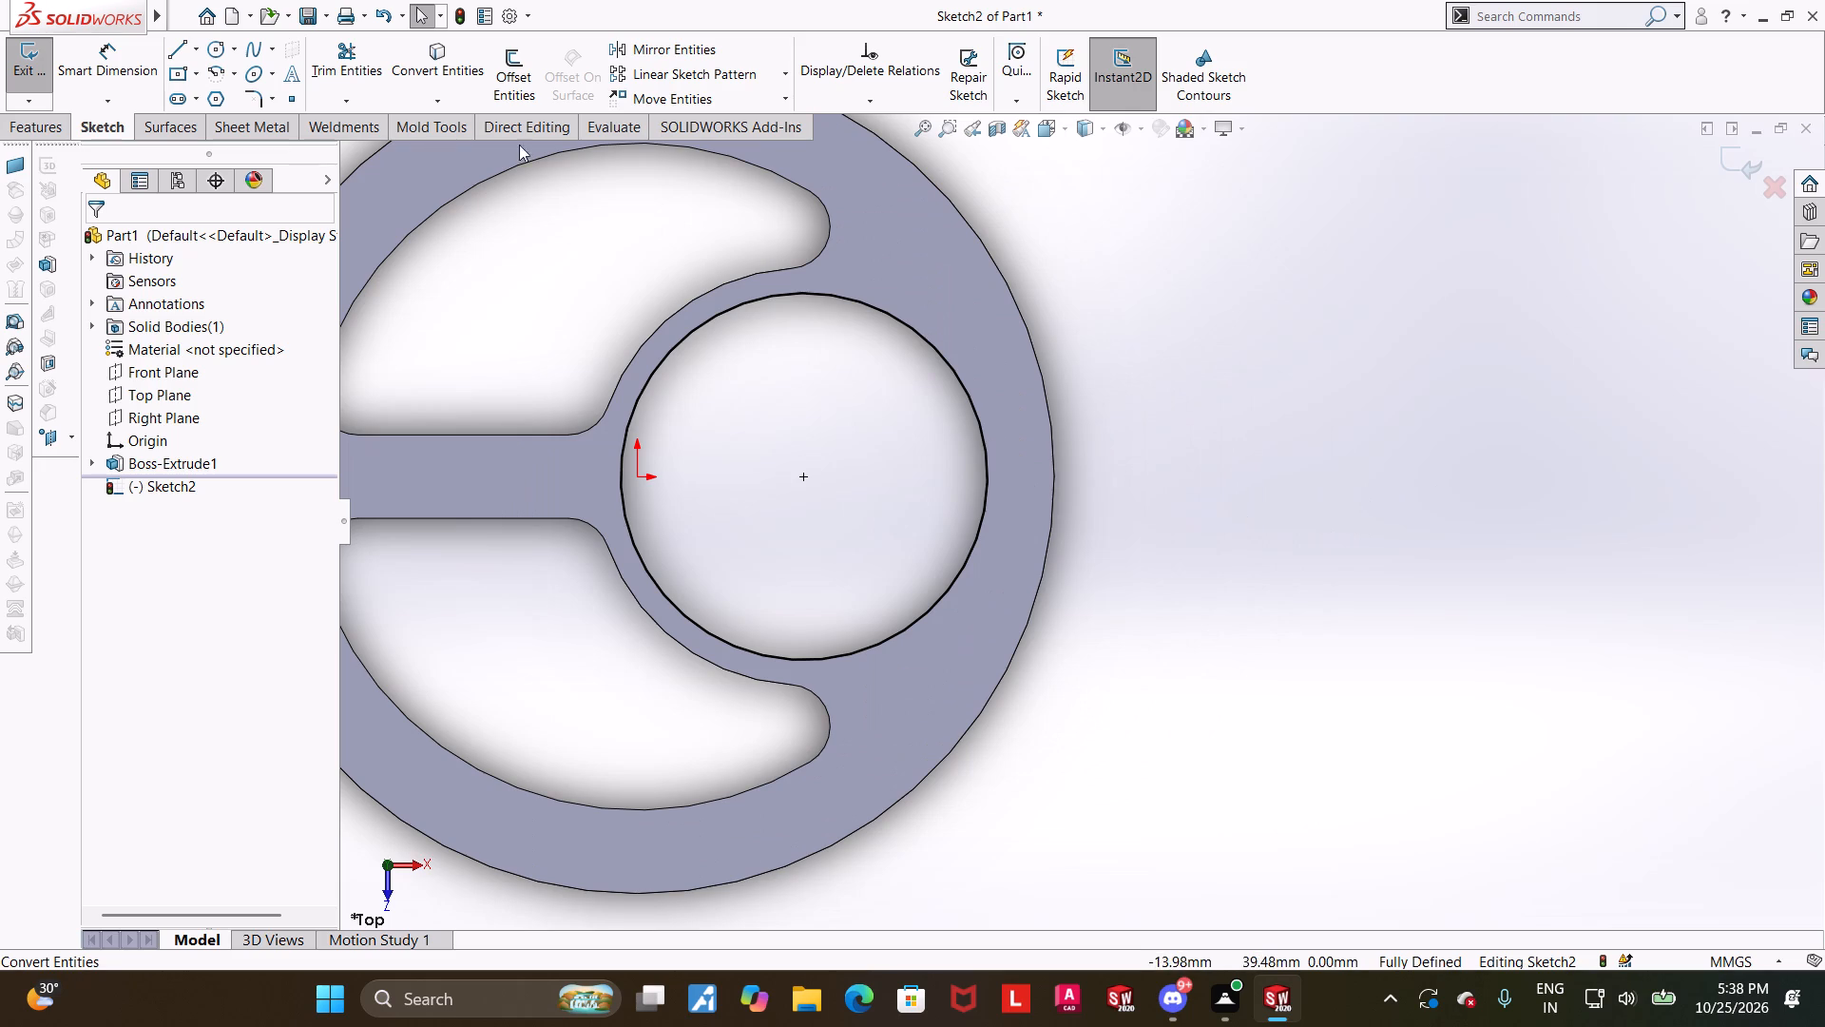
click(218, 45)
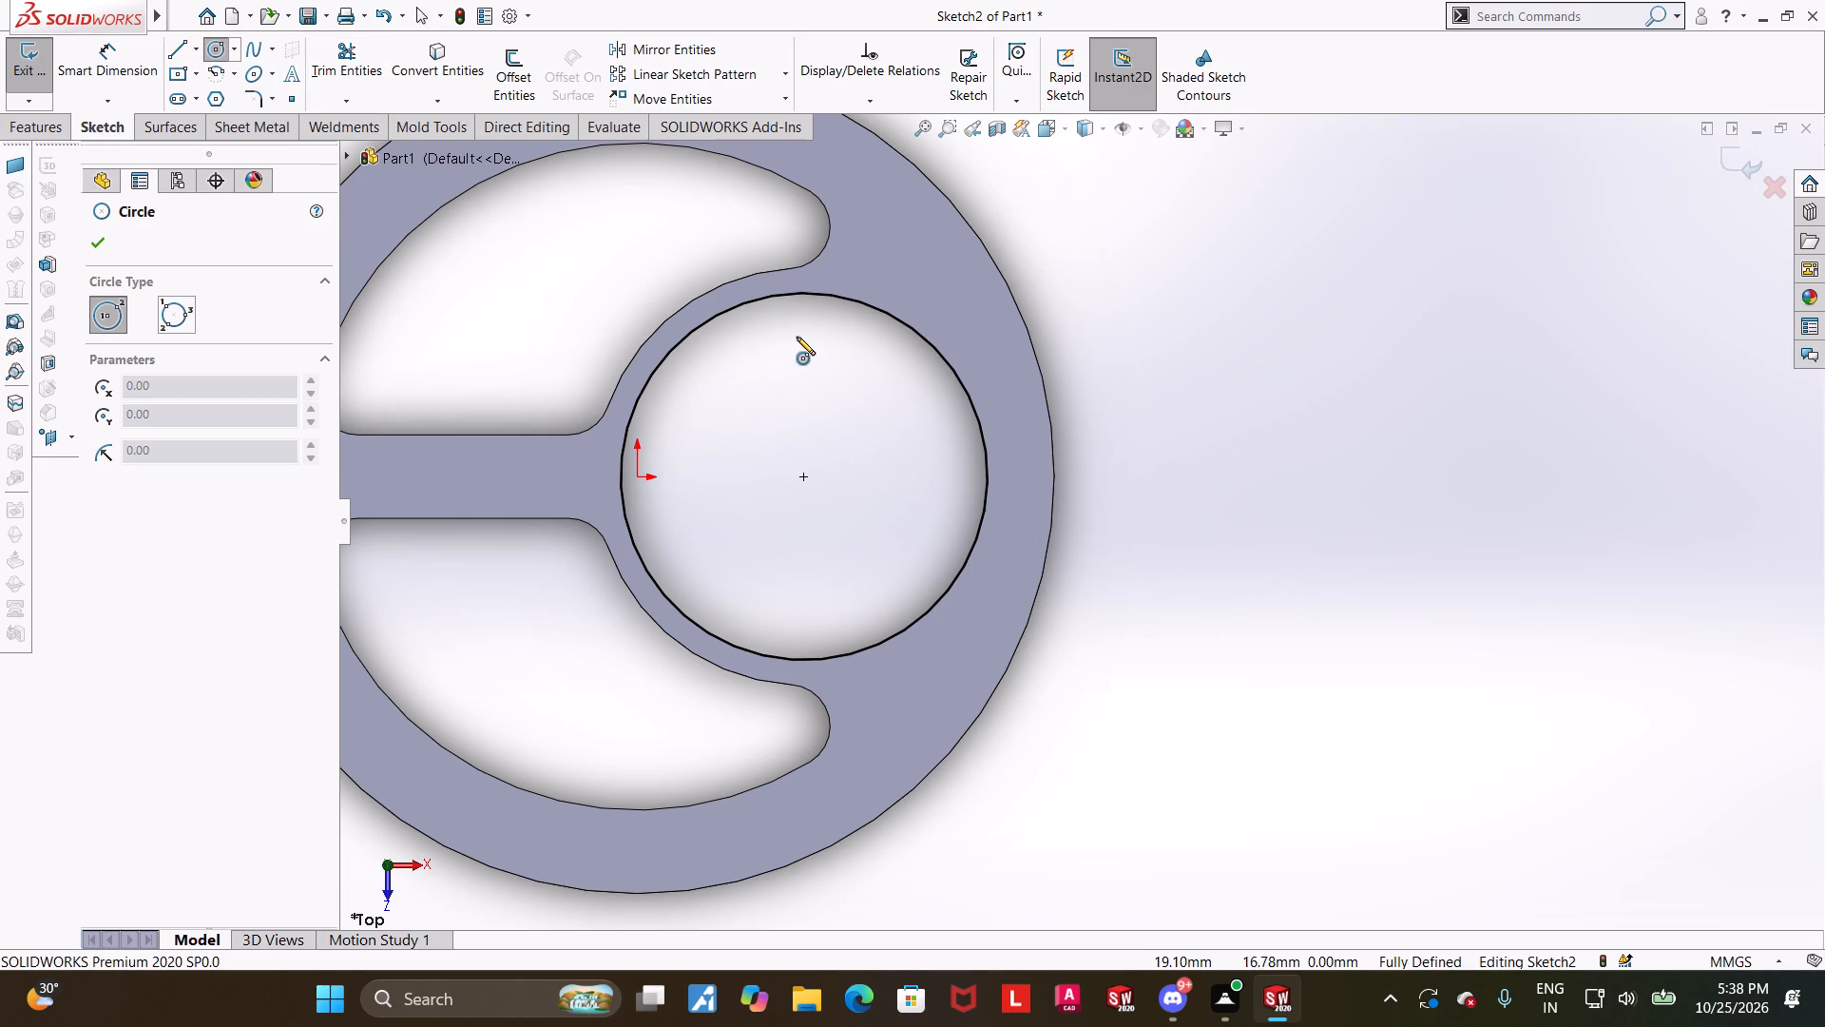
click(804, 340)
click(829, 339)
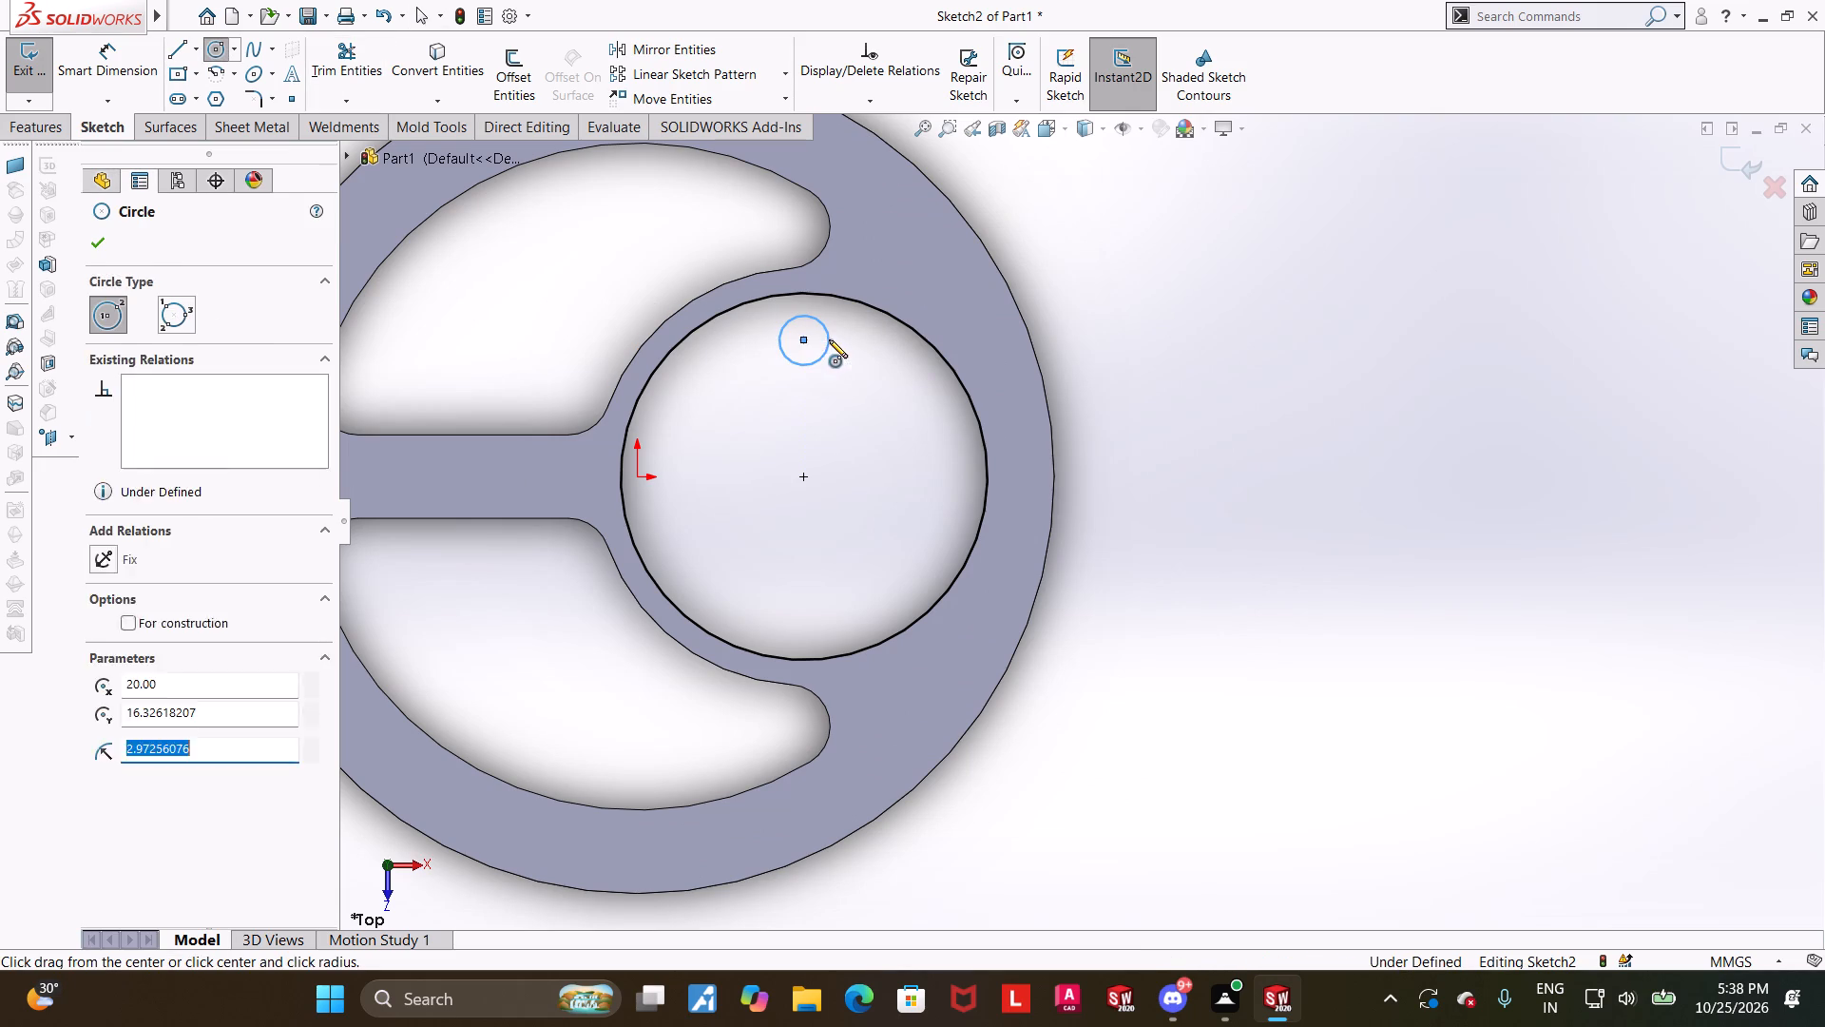
key(Escape)
Dimension the small circle inside the bore with a diameter of 8 mm.
scroll(853, 348, up, 1)
scroll(853, 348, down, 2)
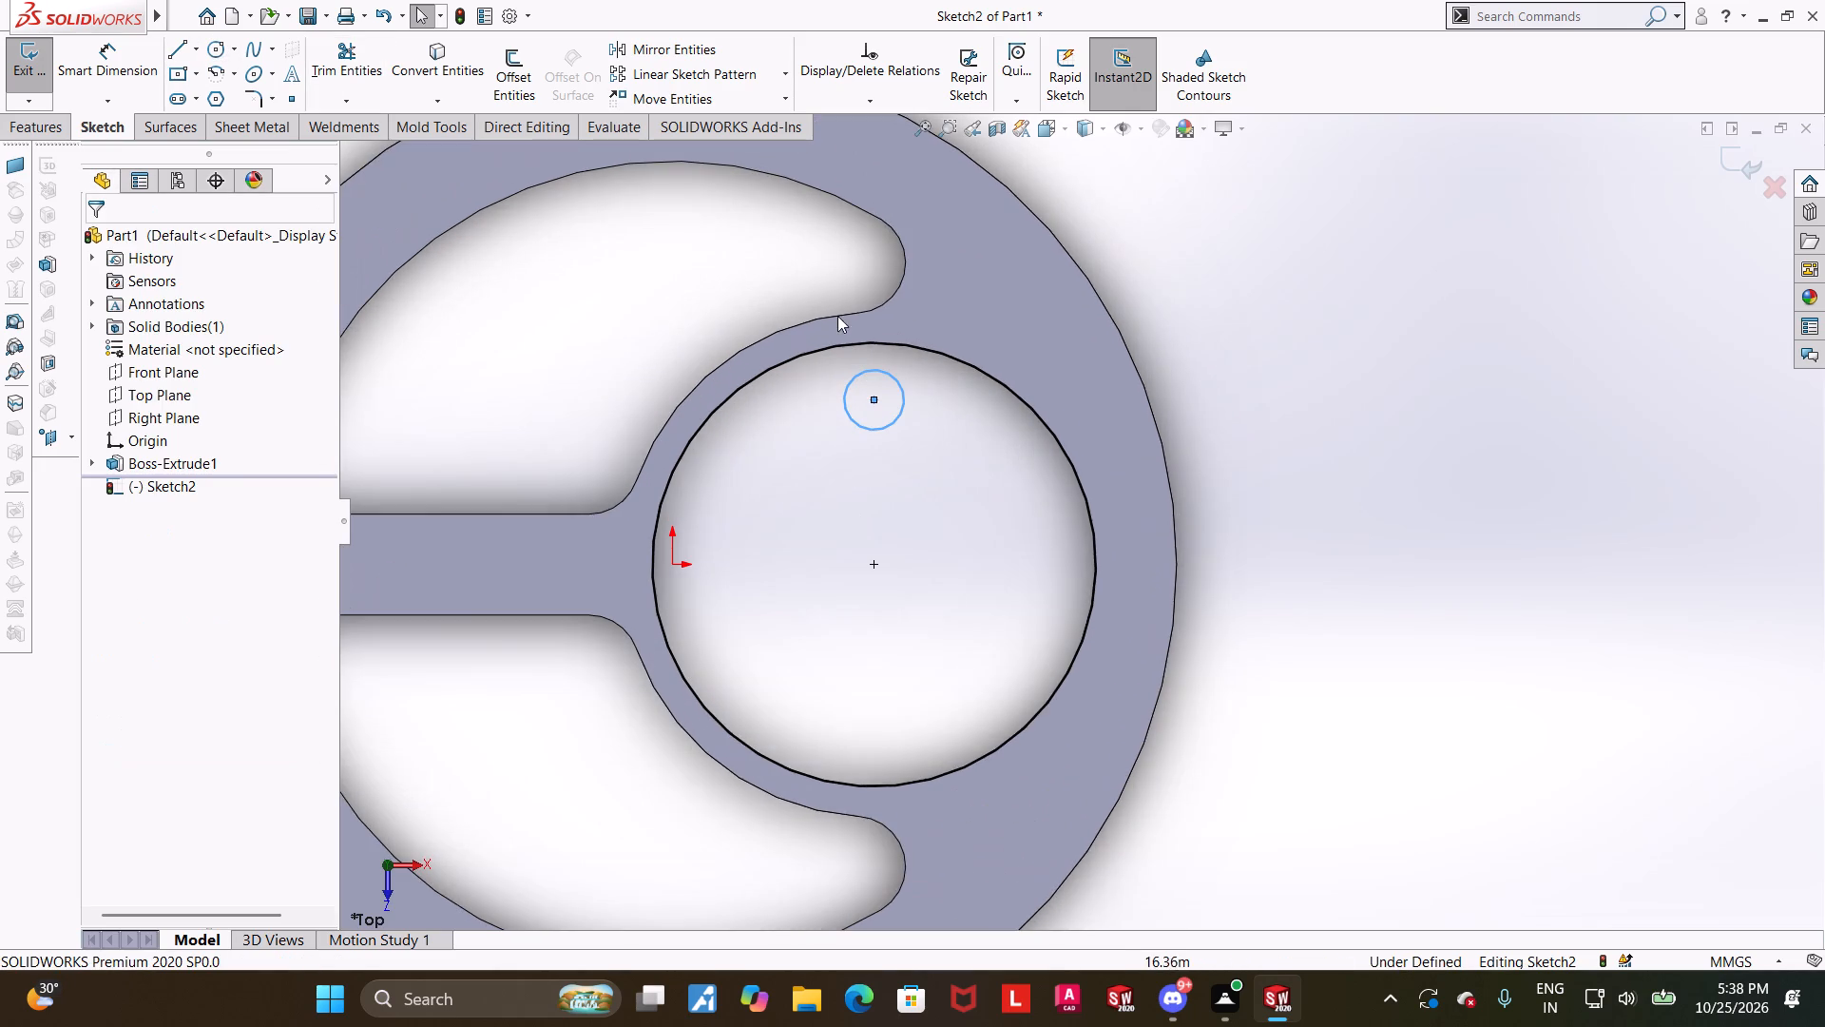
click(55, 30)
click(113, 57)
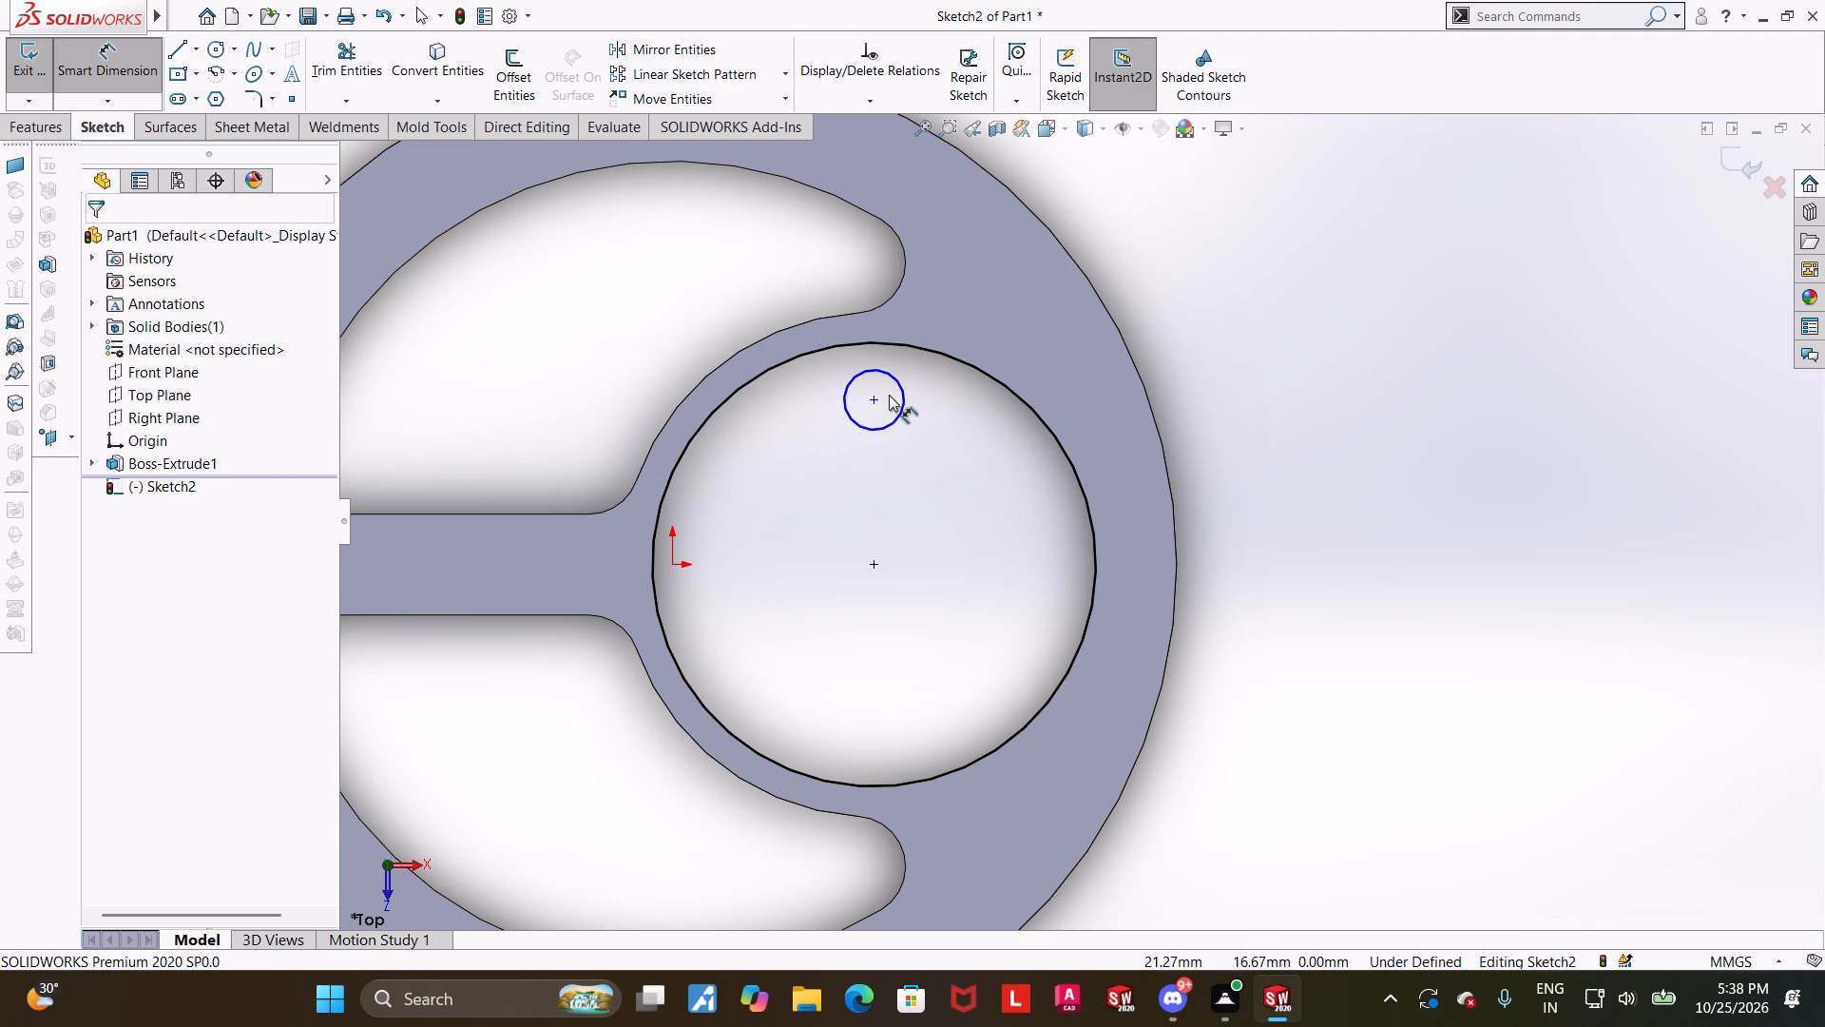
click(898, 390)
click(1285, 265)
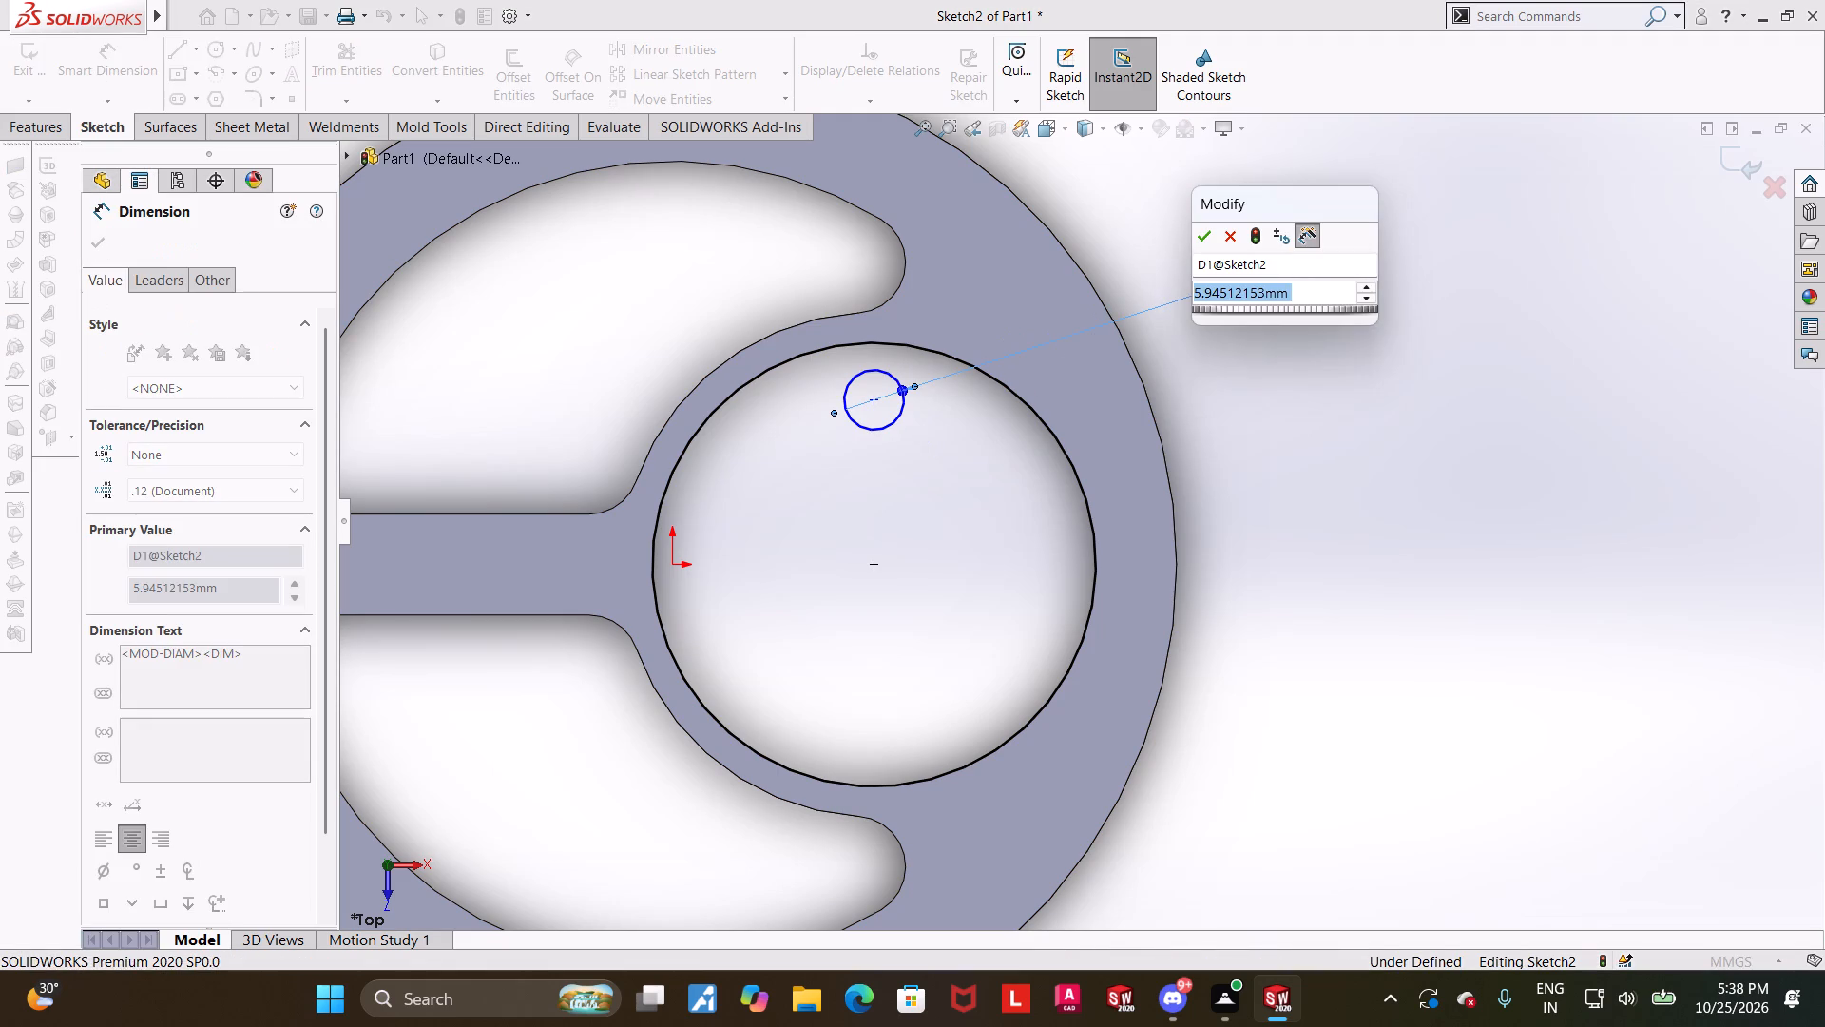
key(8)
key(Return)
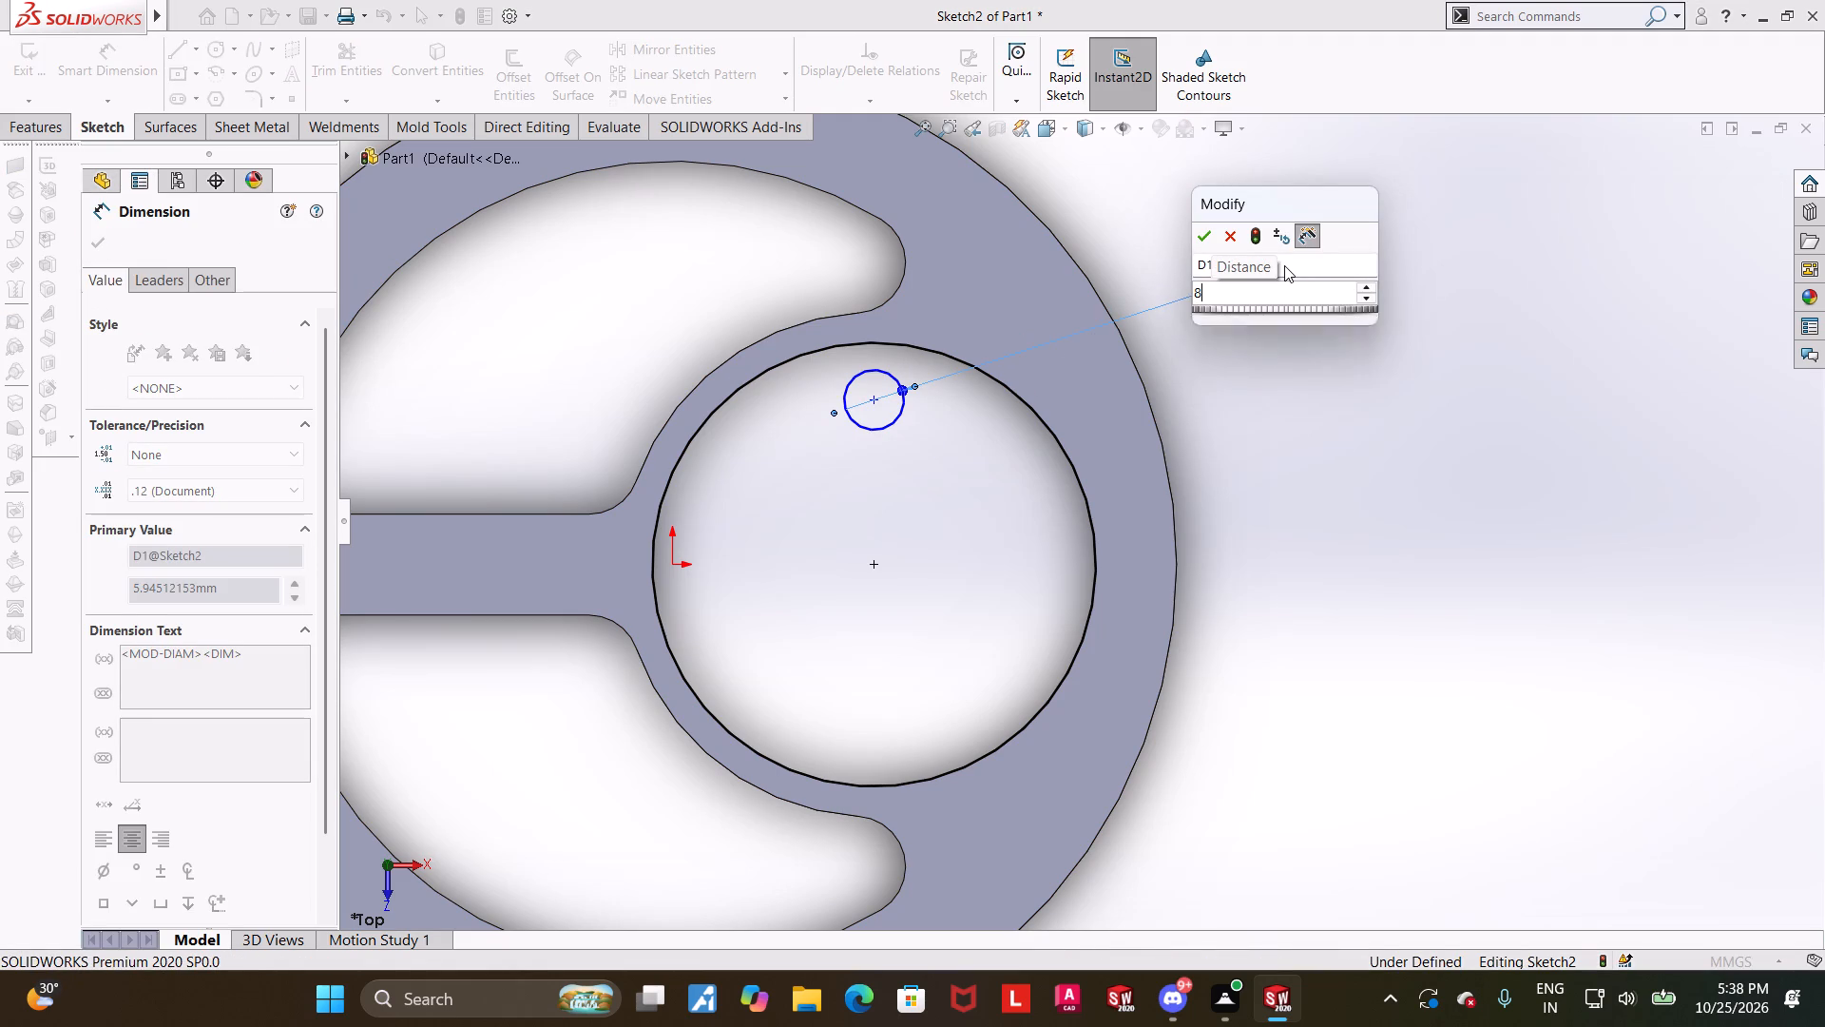
key(Escape)
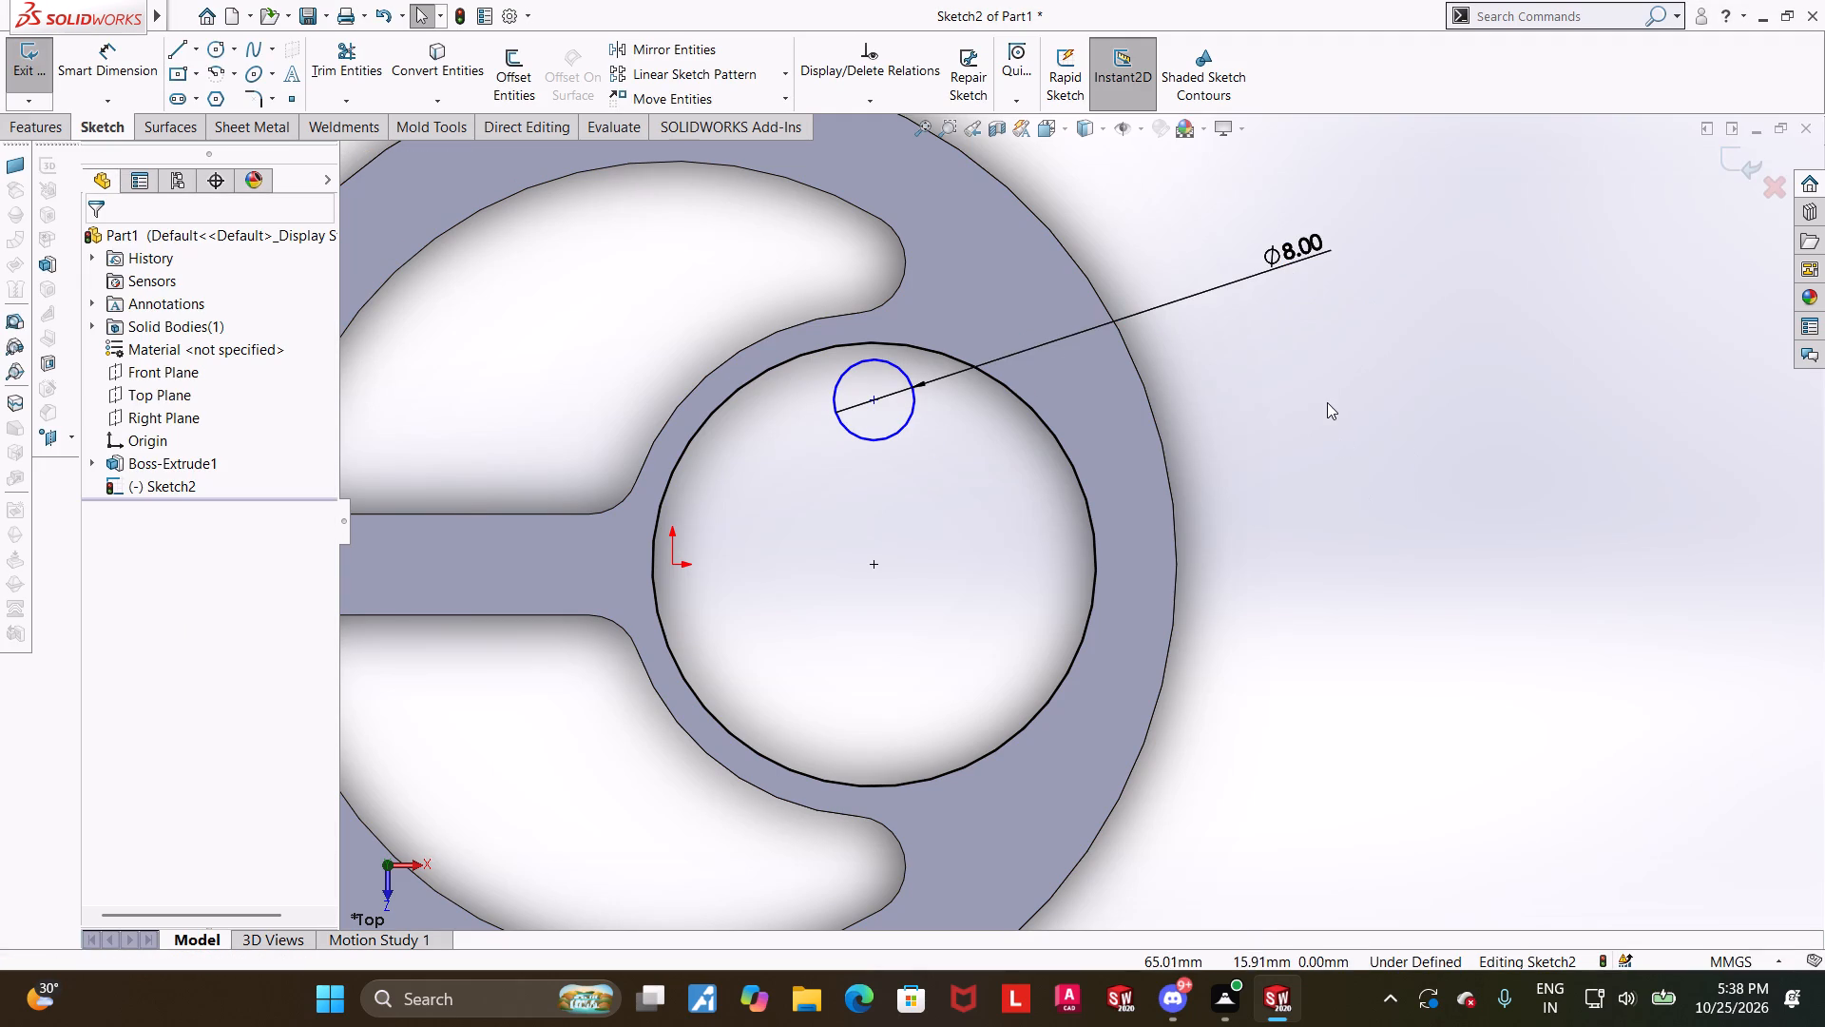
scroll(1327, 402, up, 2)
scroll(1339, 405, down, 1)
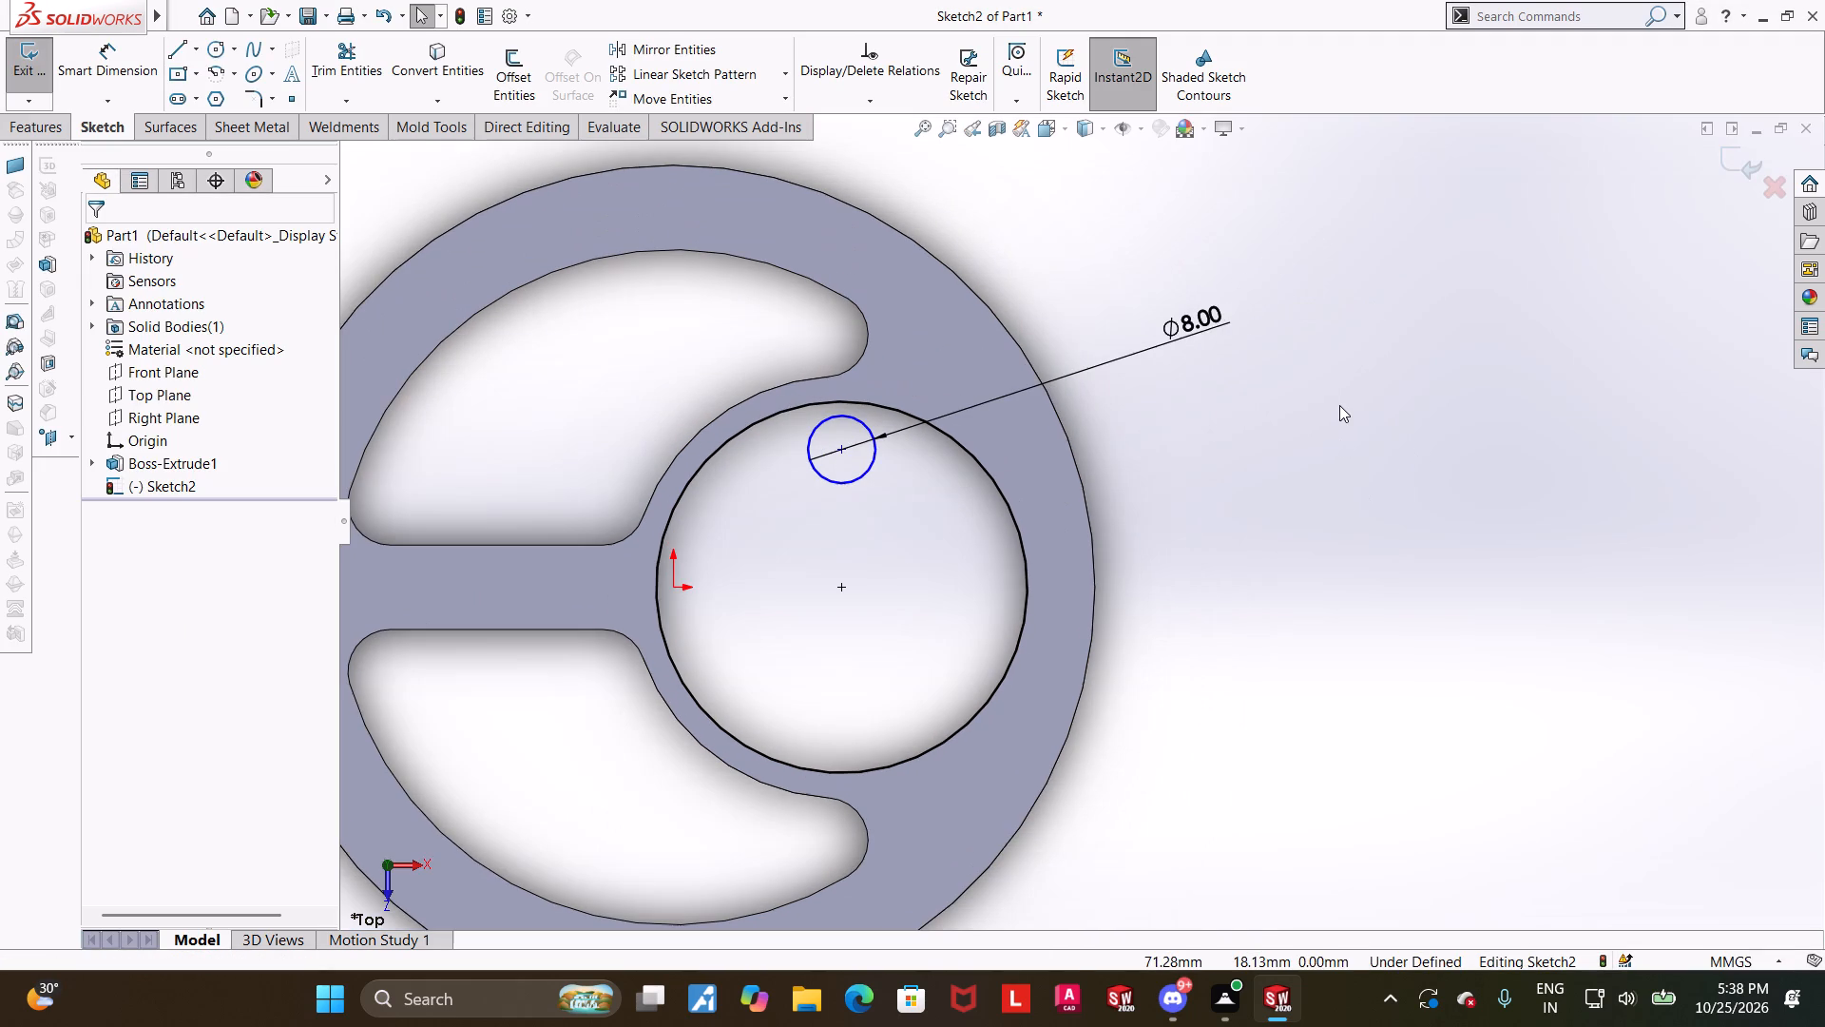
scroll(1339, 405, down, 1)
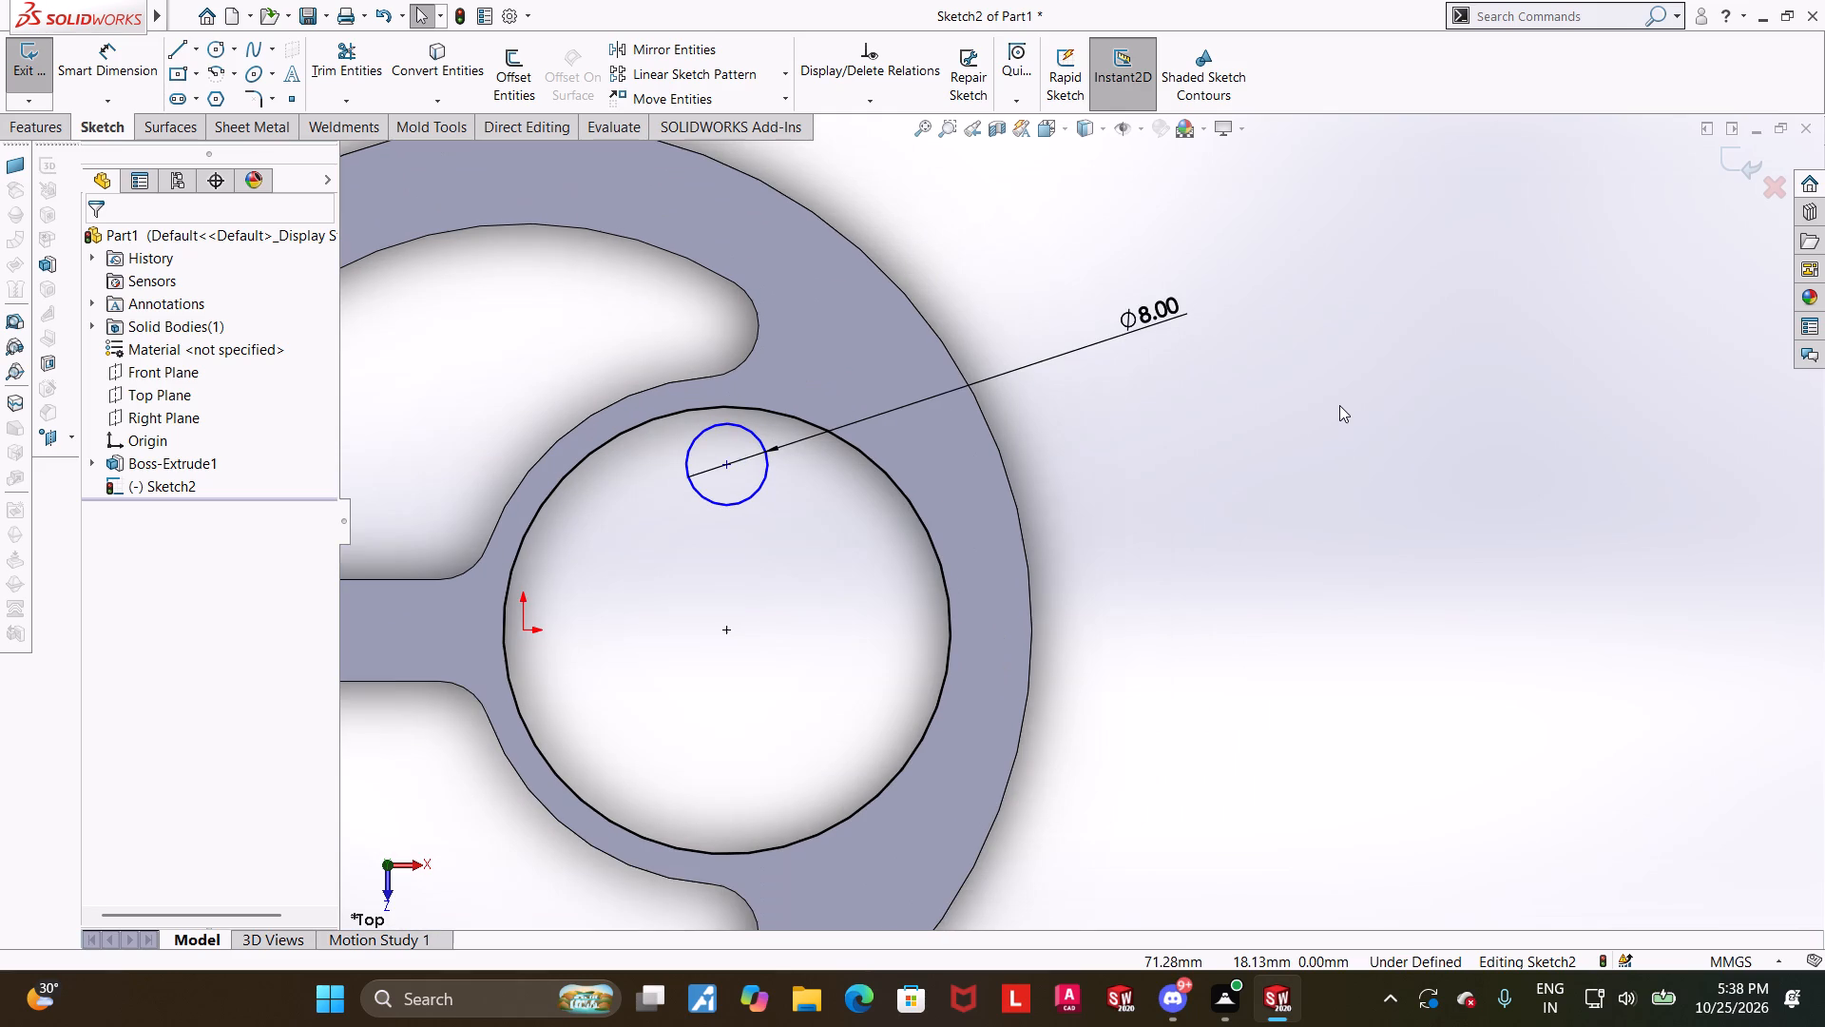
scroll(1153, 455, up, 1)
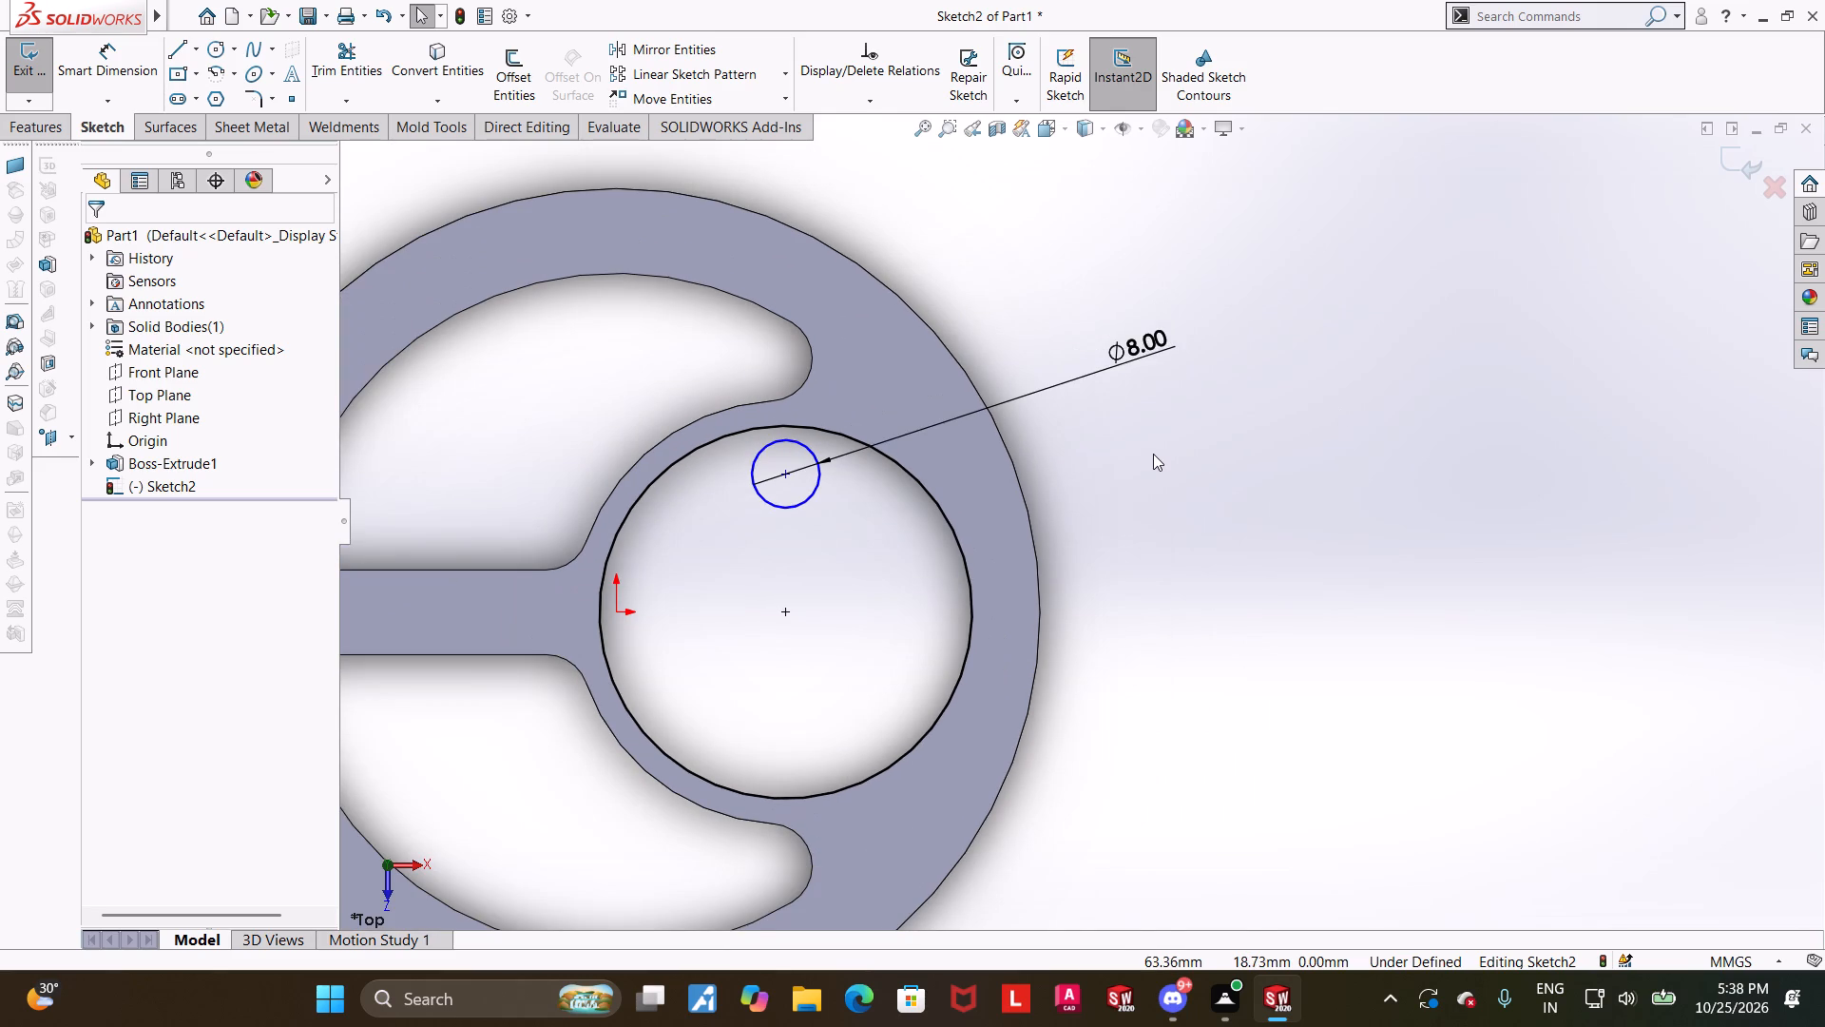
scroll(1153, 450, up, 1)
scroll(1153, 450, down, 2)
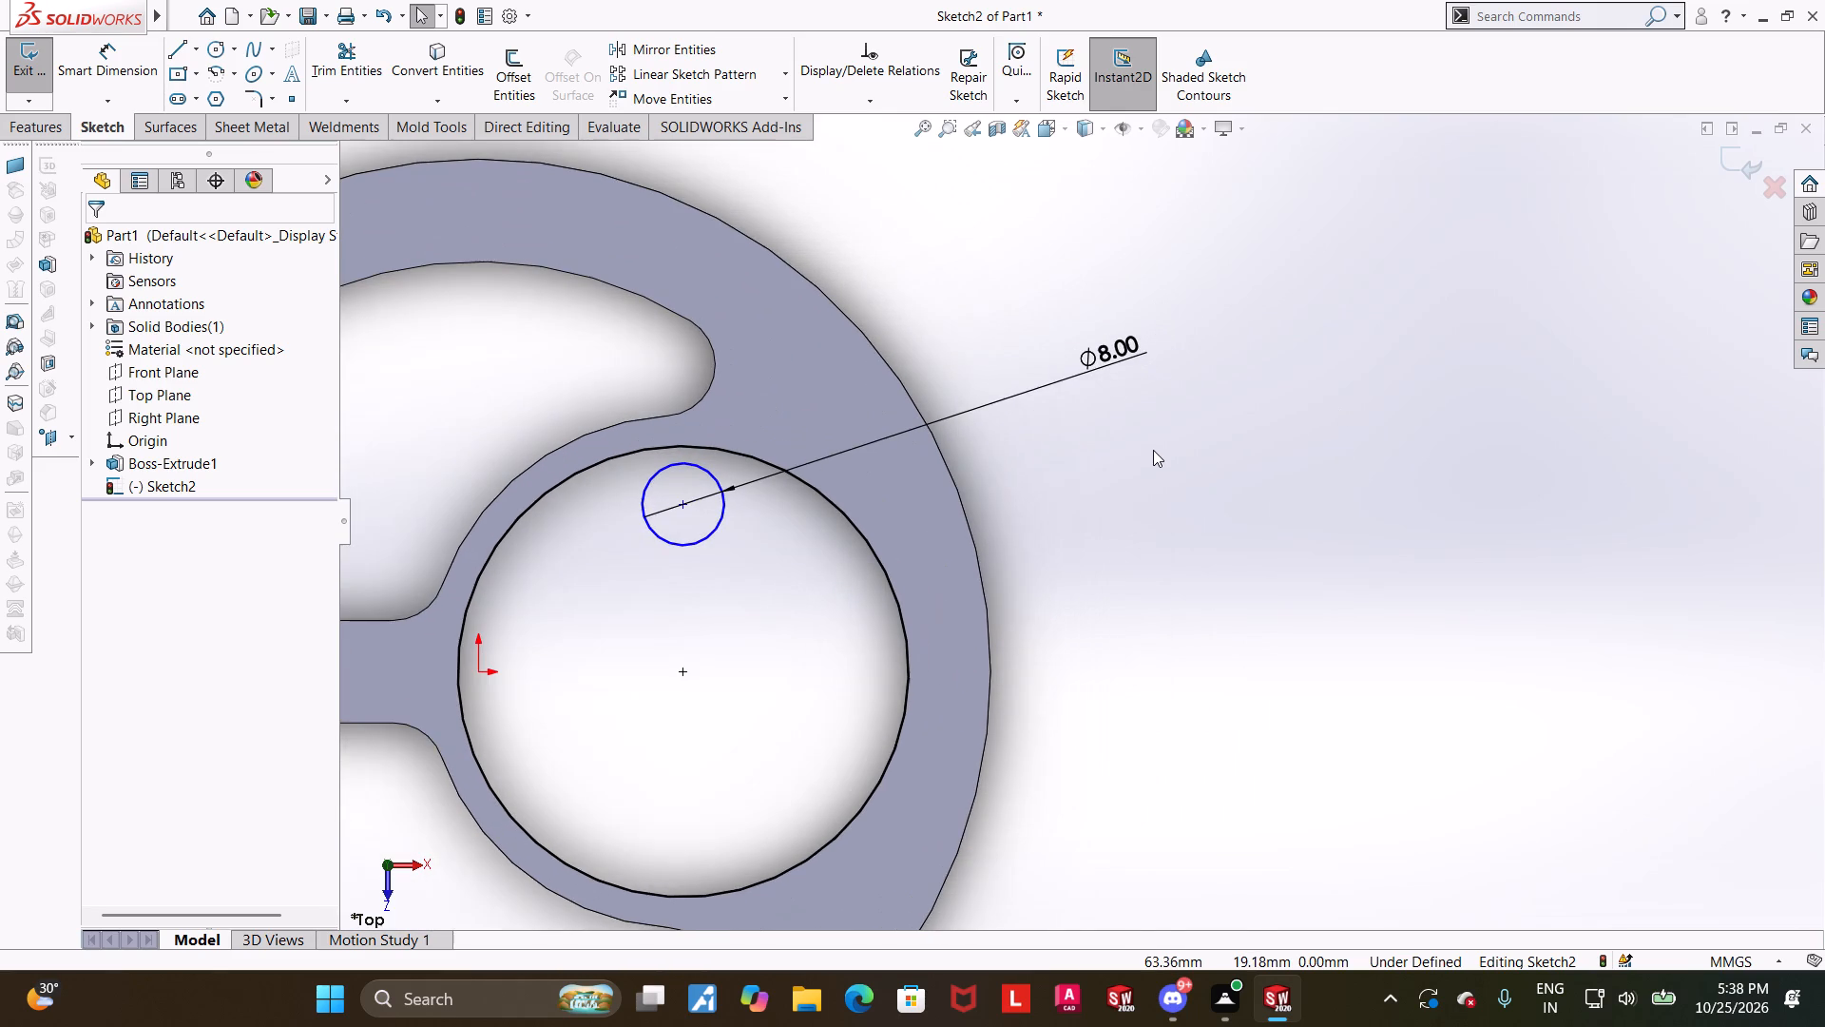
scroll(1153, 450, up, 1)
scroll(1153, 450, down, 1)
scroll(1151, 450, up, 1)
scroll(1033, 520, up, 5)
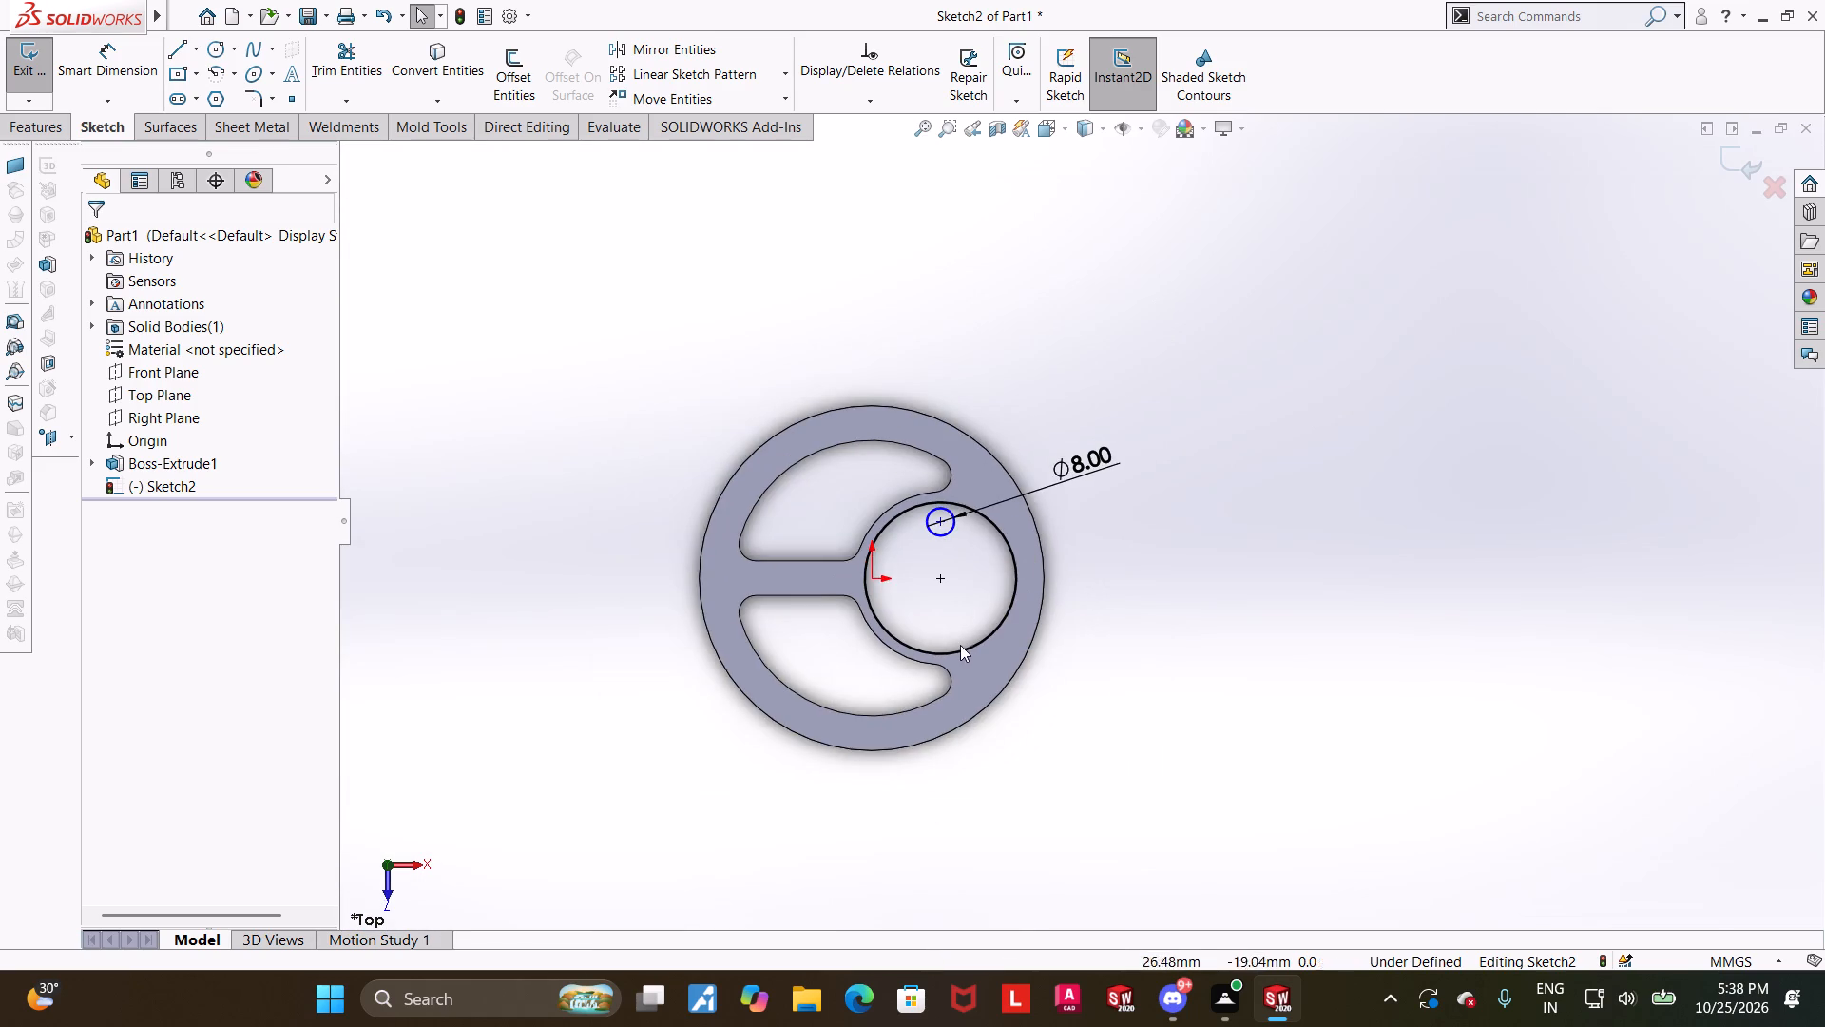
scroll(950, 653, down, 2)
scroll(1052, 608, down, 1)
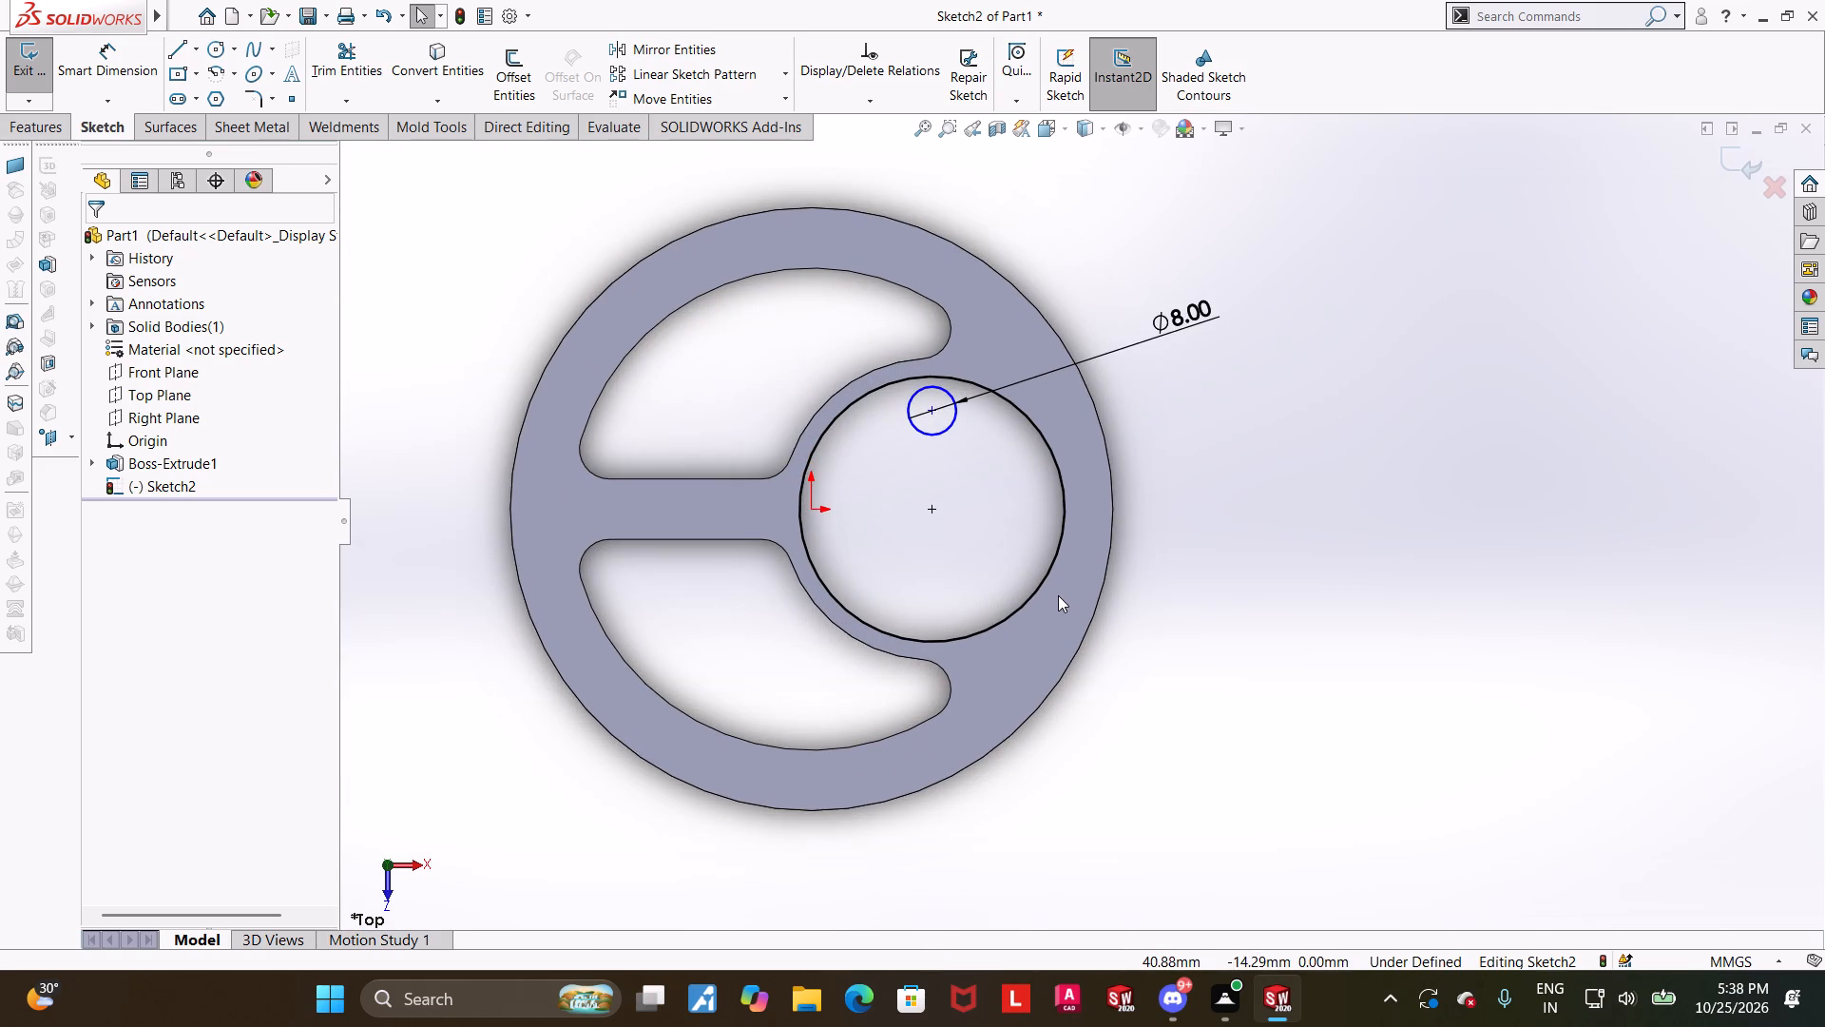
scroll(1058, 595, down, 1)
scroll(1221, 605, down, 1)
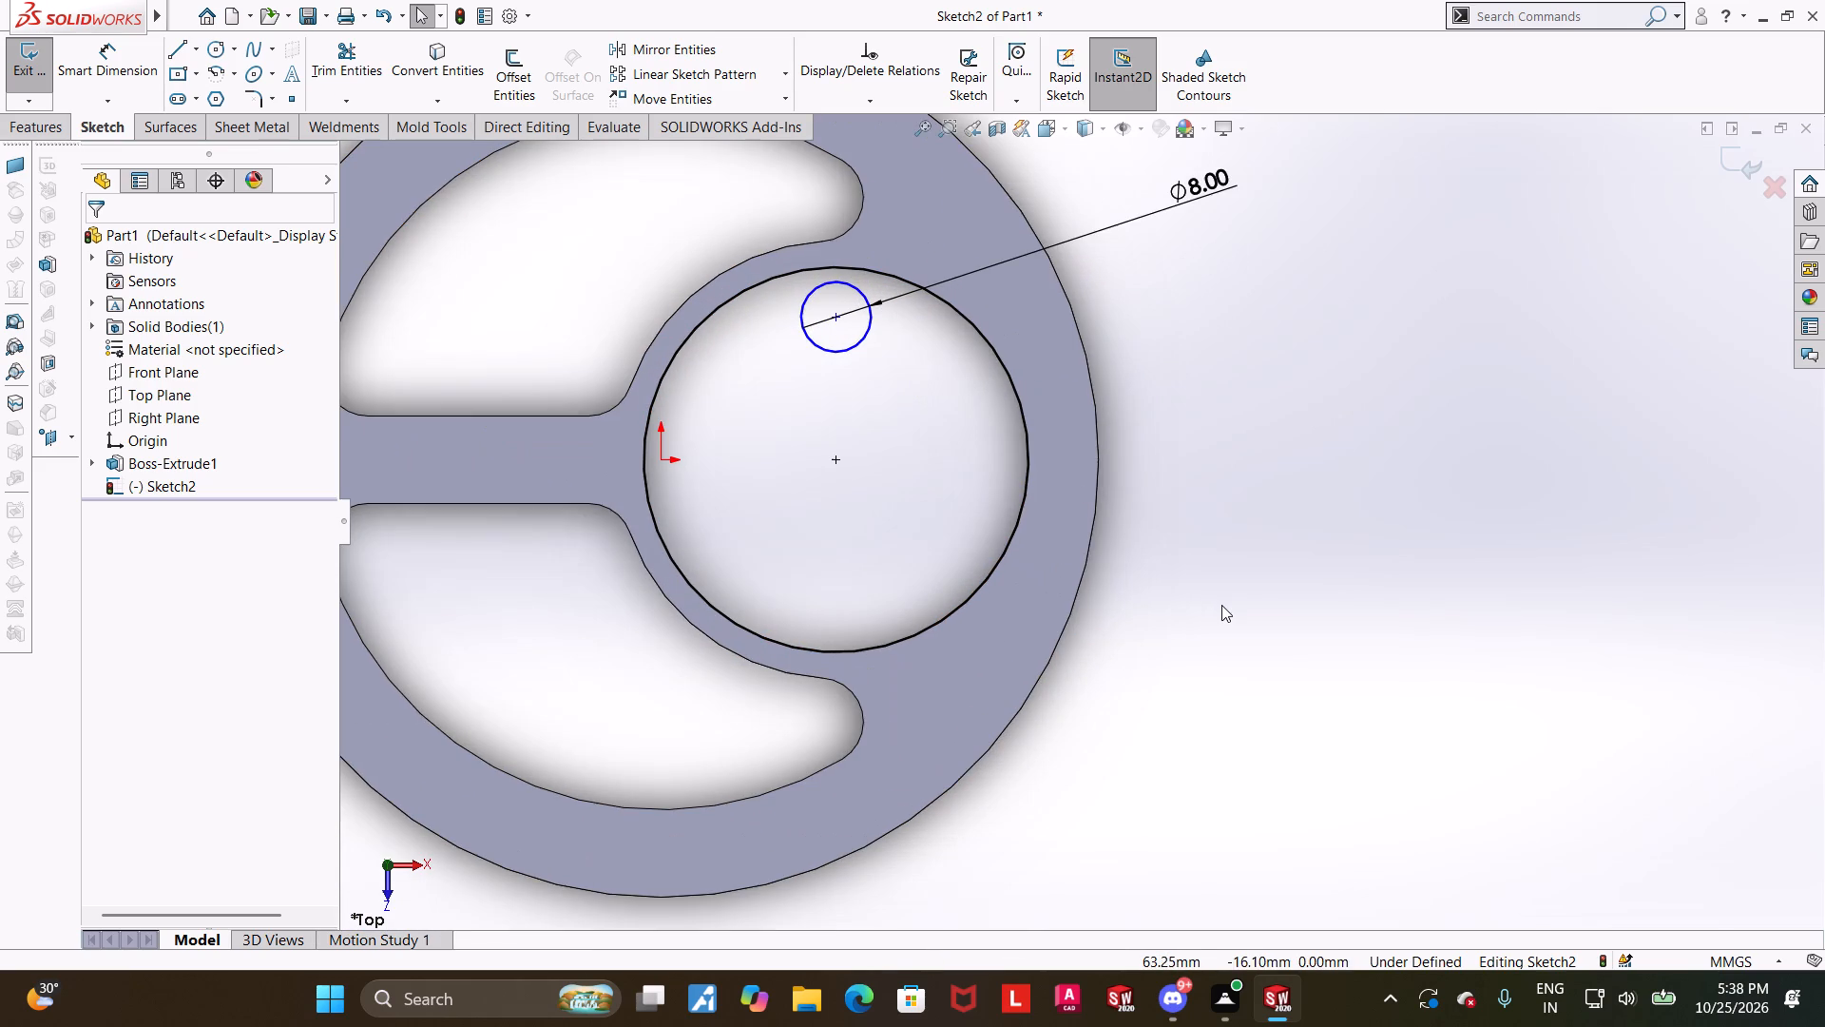
Sketch a circle about 36 mm in diameter from the bore's center and convert it to construction geometry.
click(218, 47)
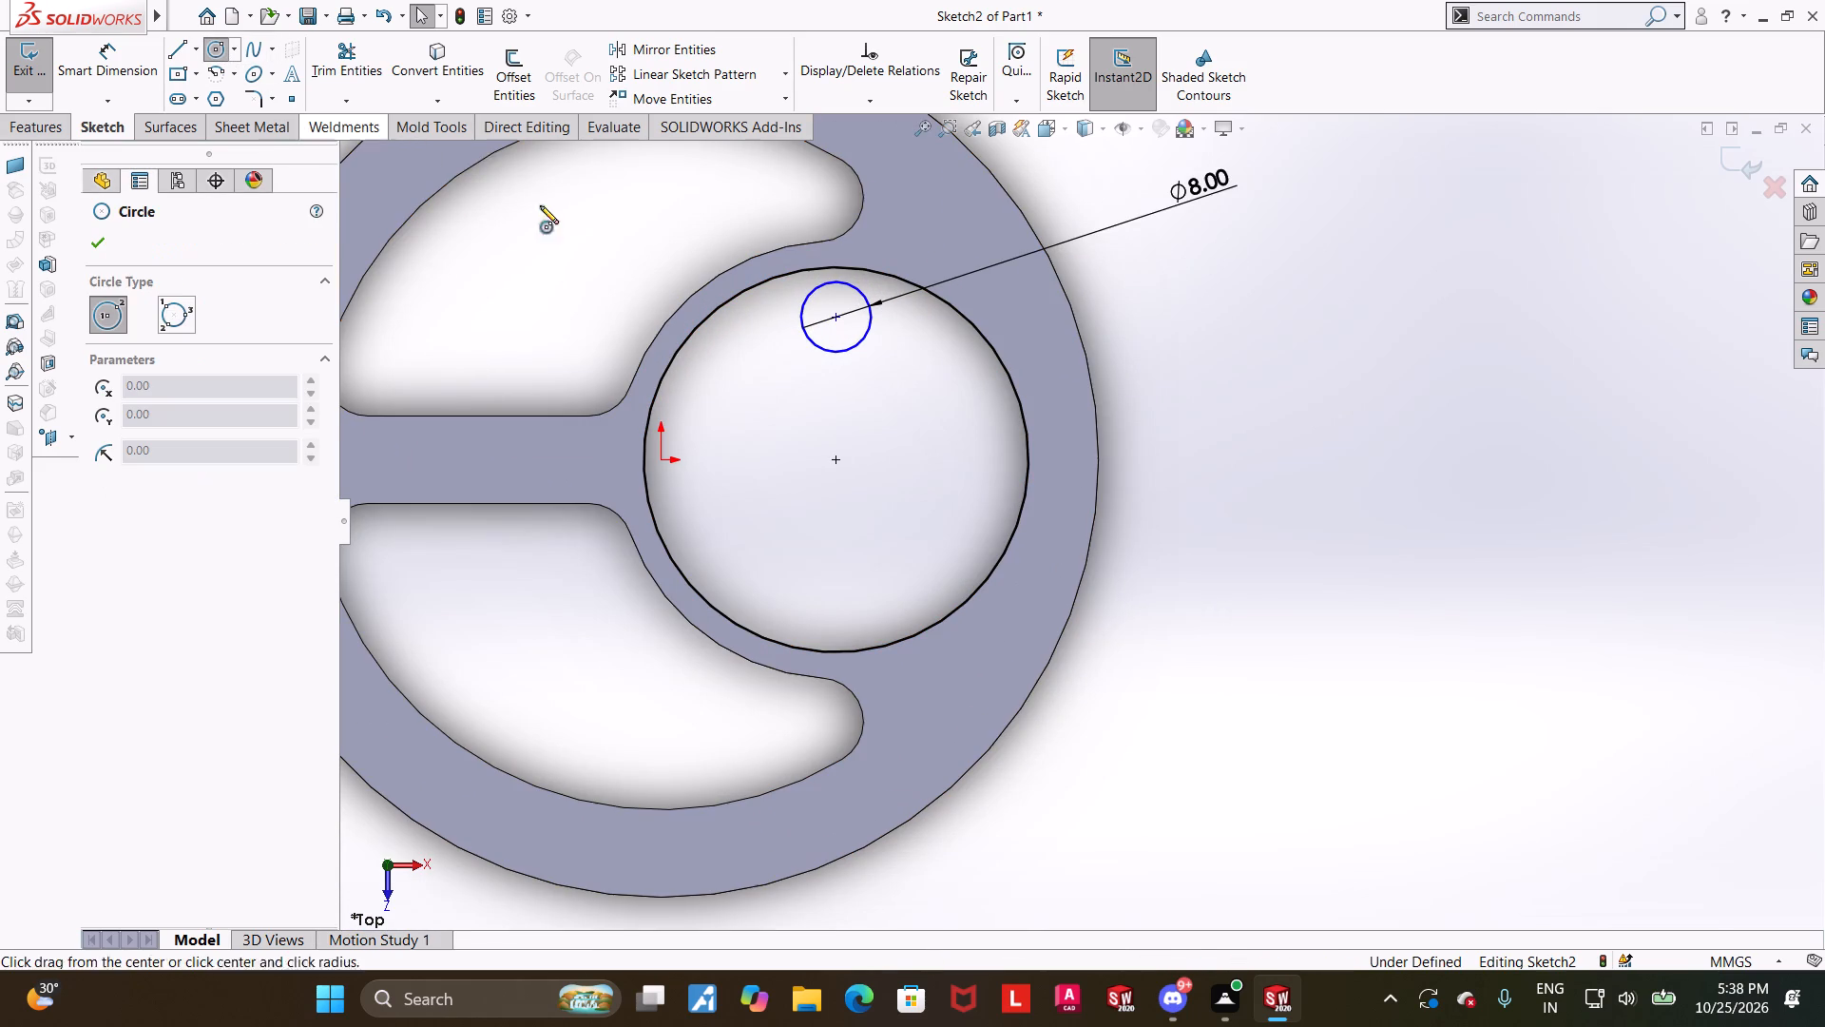
click(836, 461)
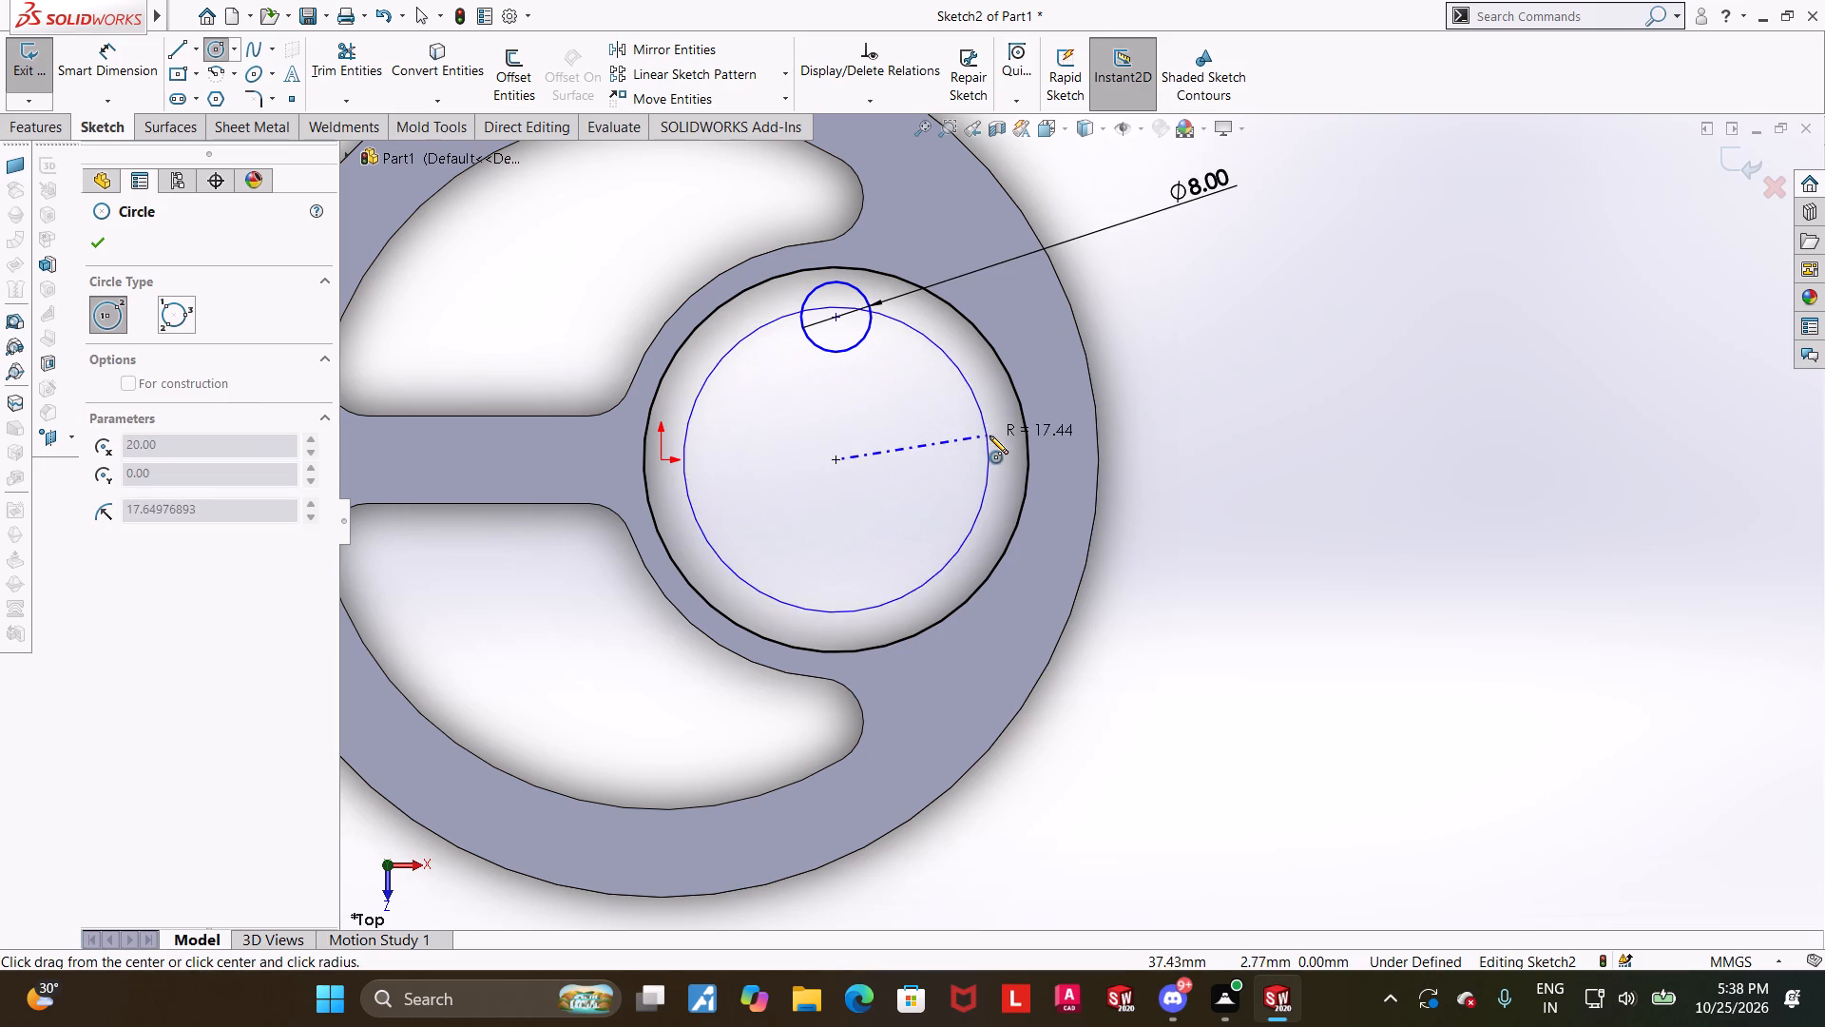
click(990, 436)
key(Escape)
key(Escape)
click(988, 413)
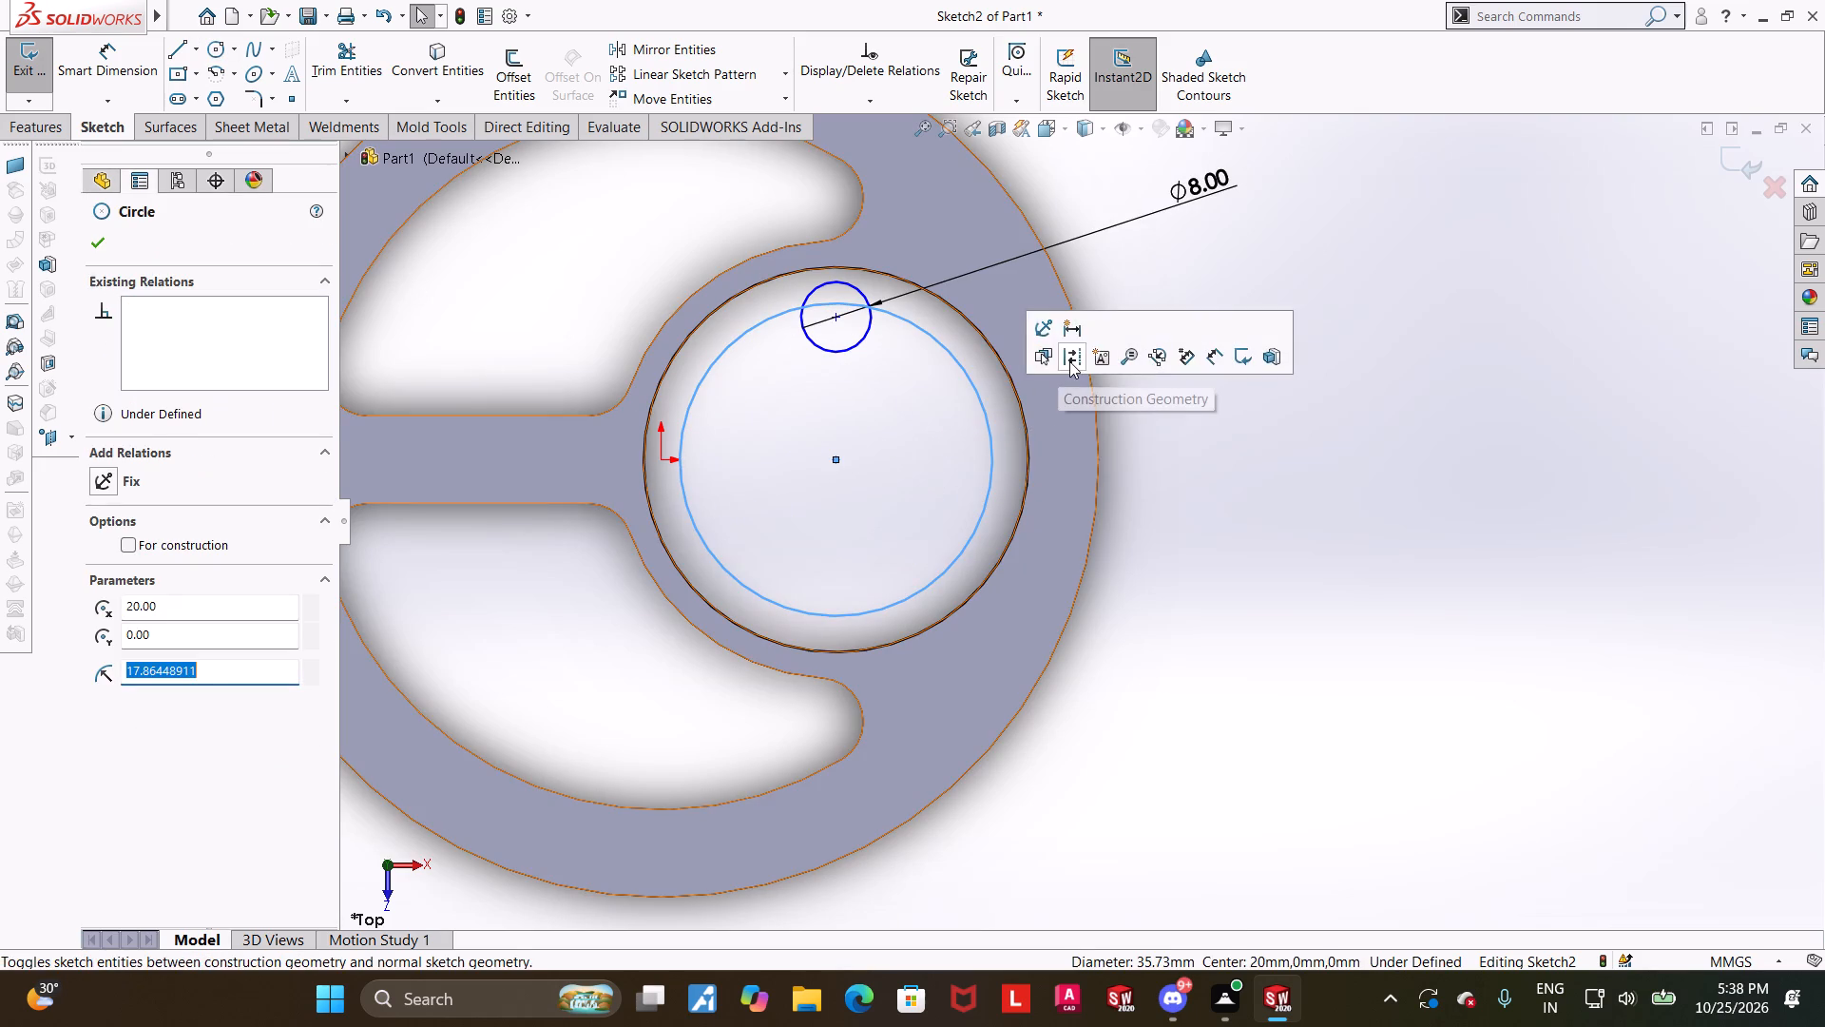
click(1069, 361)
Dimension the construction circle inside the bore with a diameter of 30 mm.
click(98, 58)
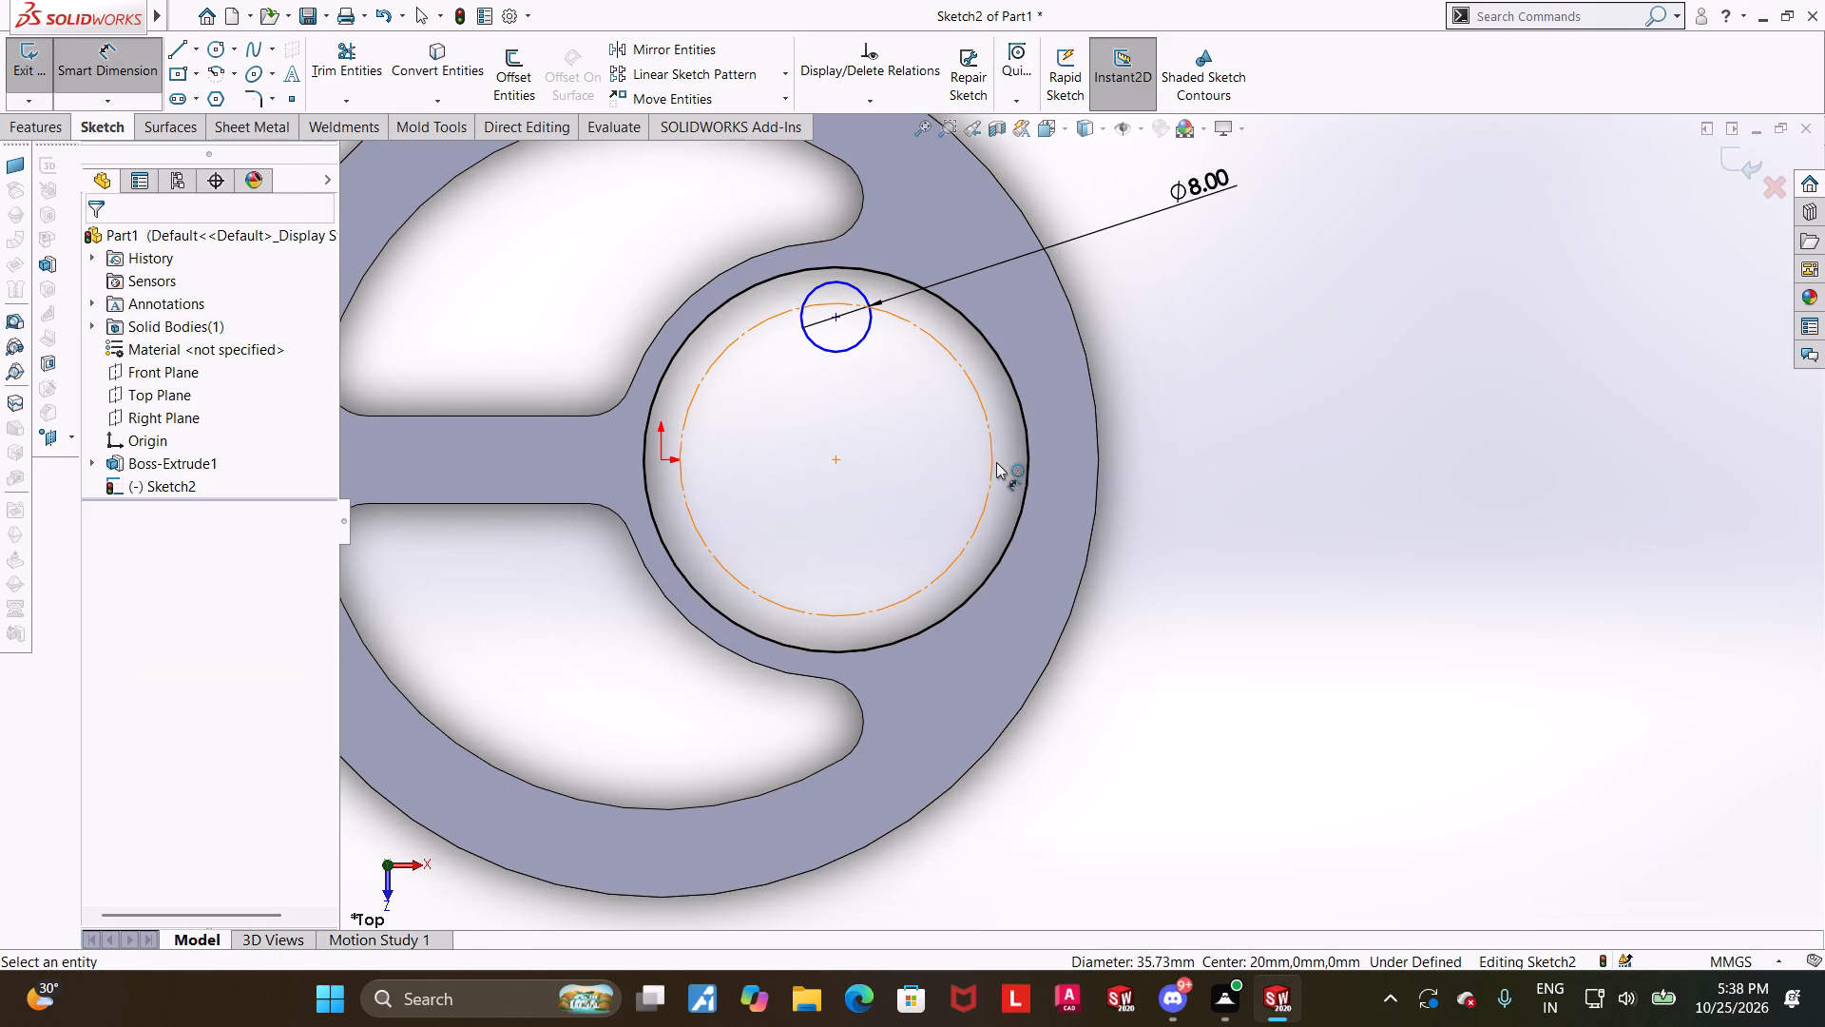
click(996, 462)
click(1425, 606)
text(30)
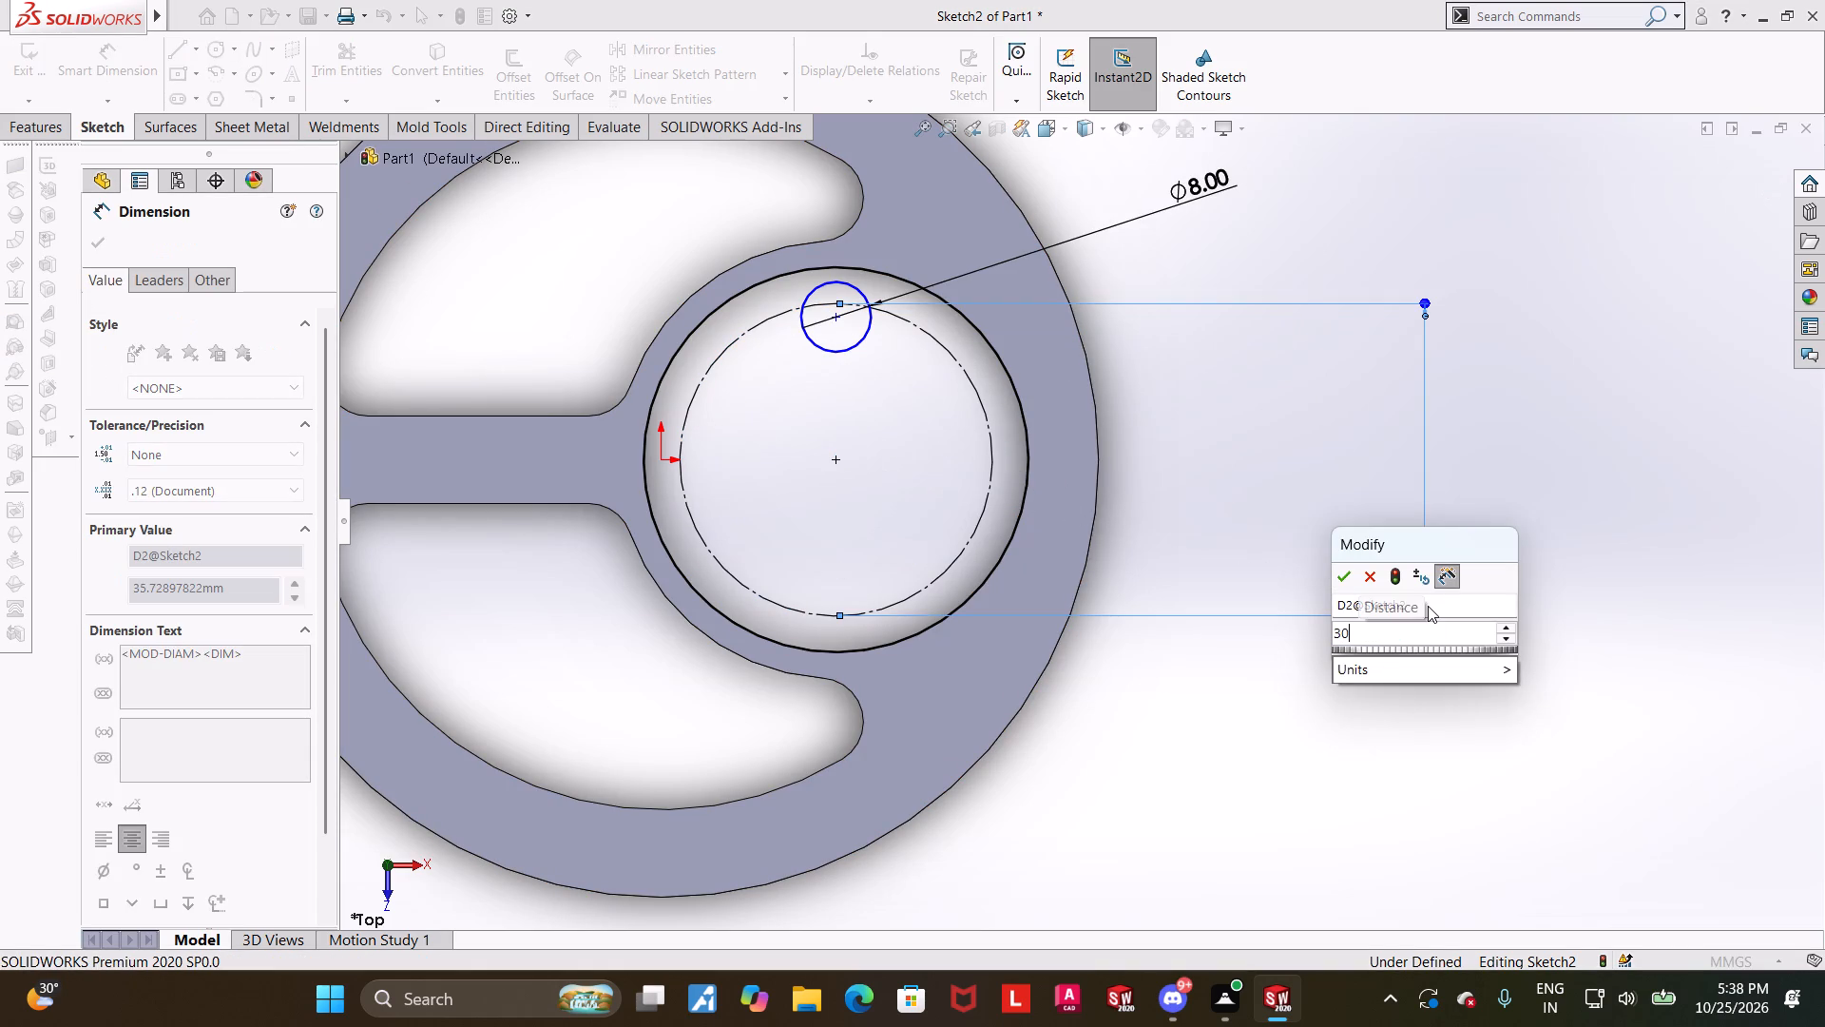
key(Return)
key(Escape)
key(Escape)
drag(1525, 858, 1462, 761)
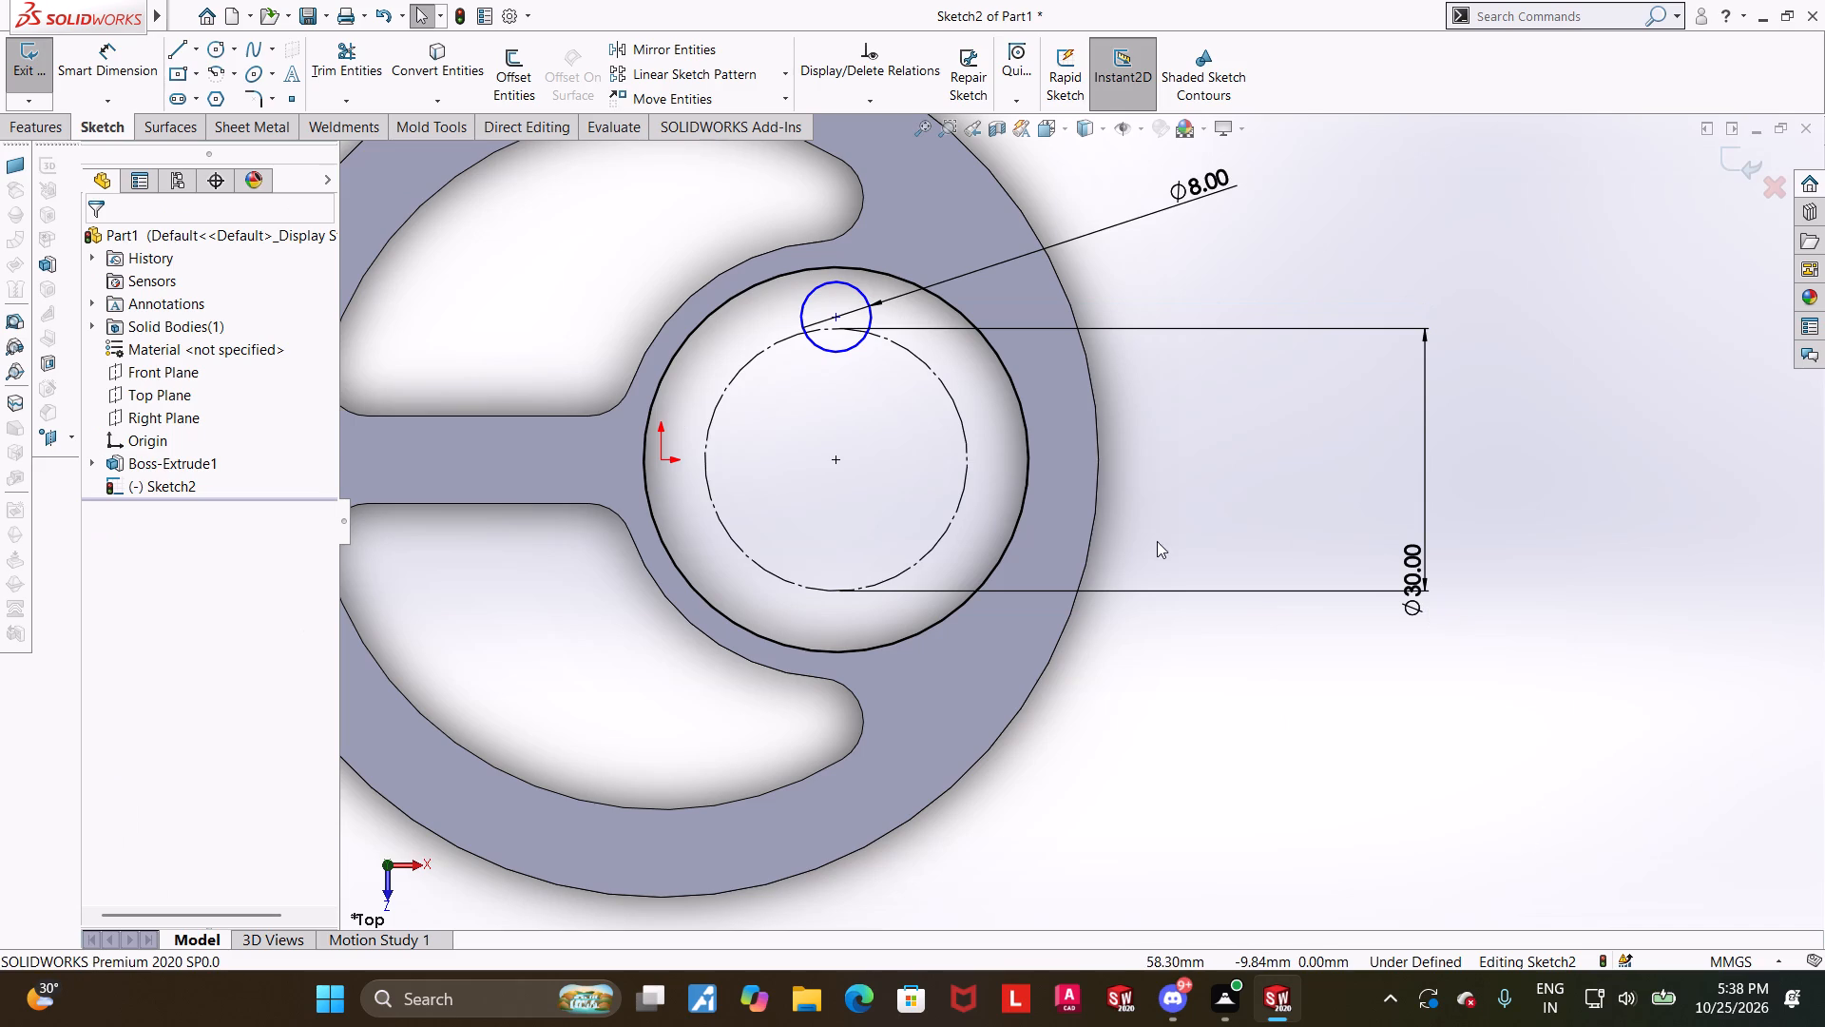
Add a Vertical relation between the 8 mm circle's center and the bore's center.
click(835, 321)
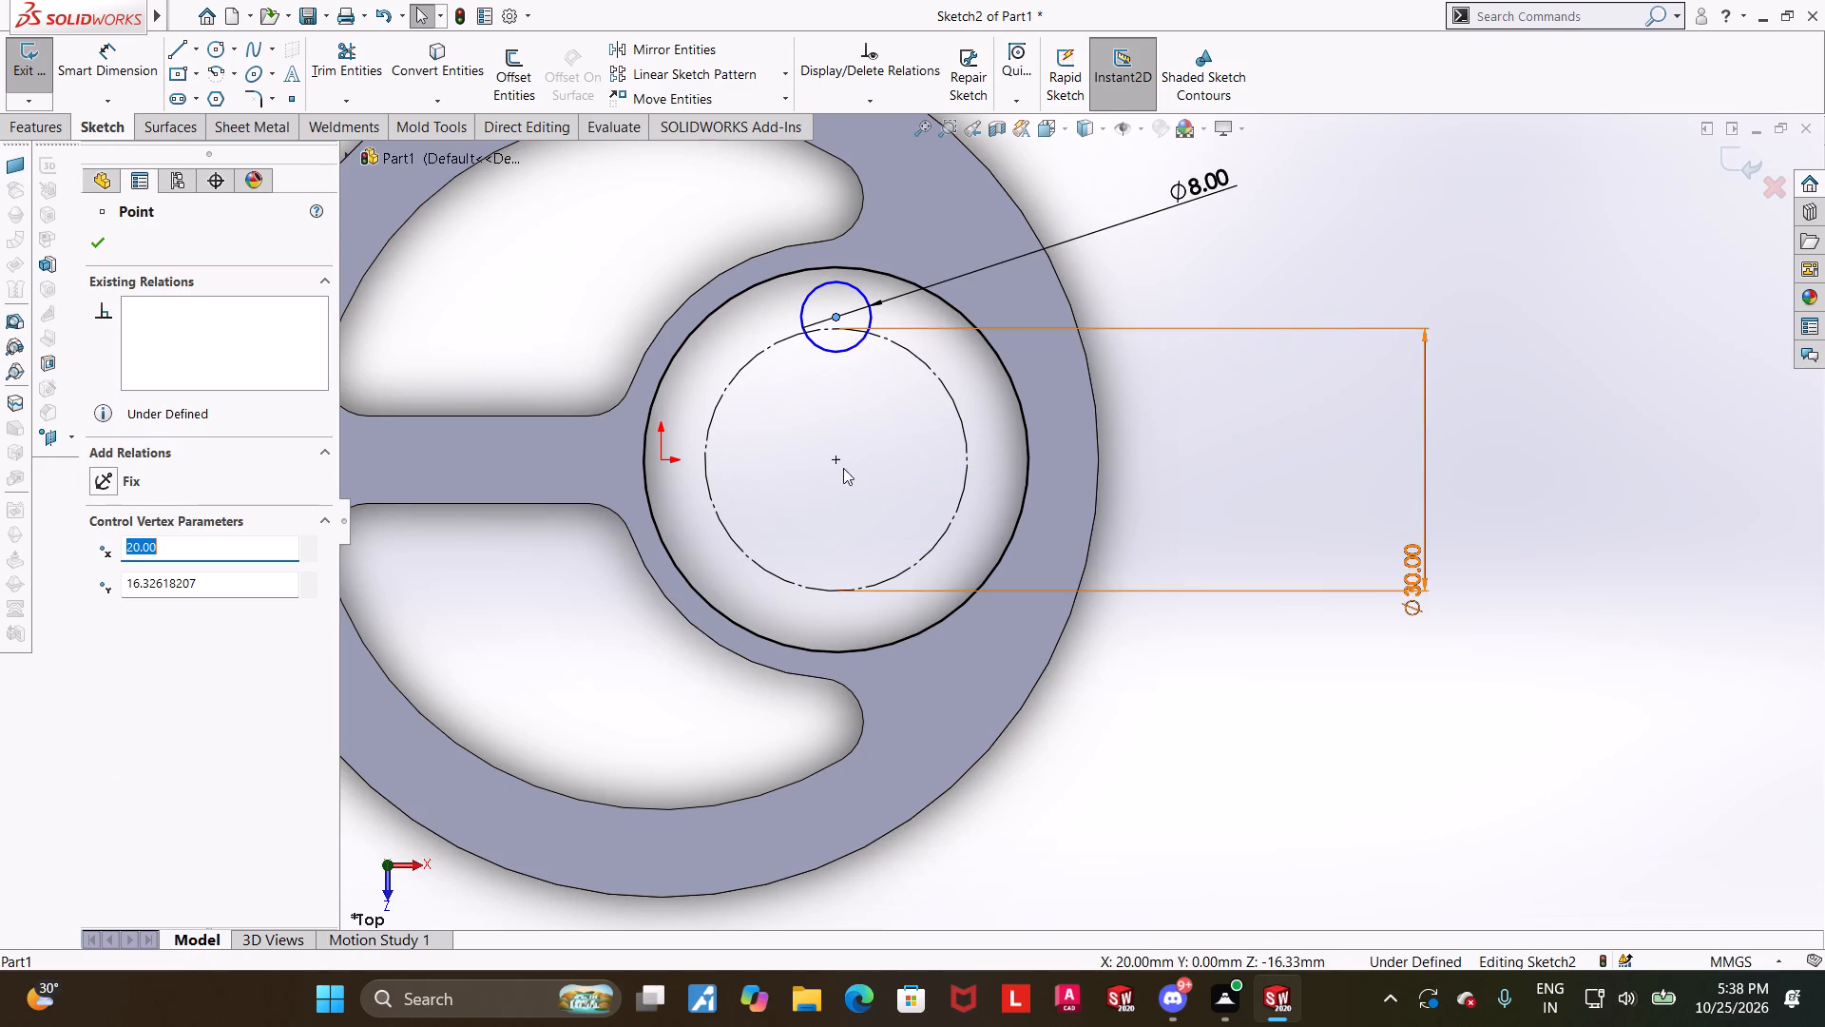
ctrl+click(838, 465)
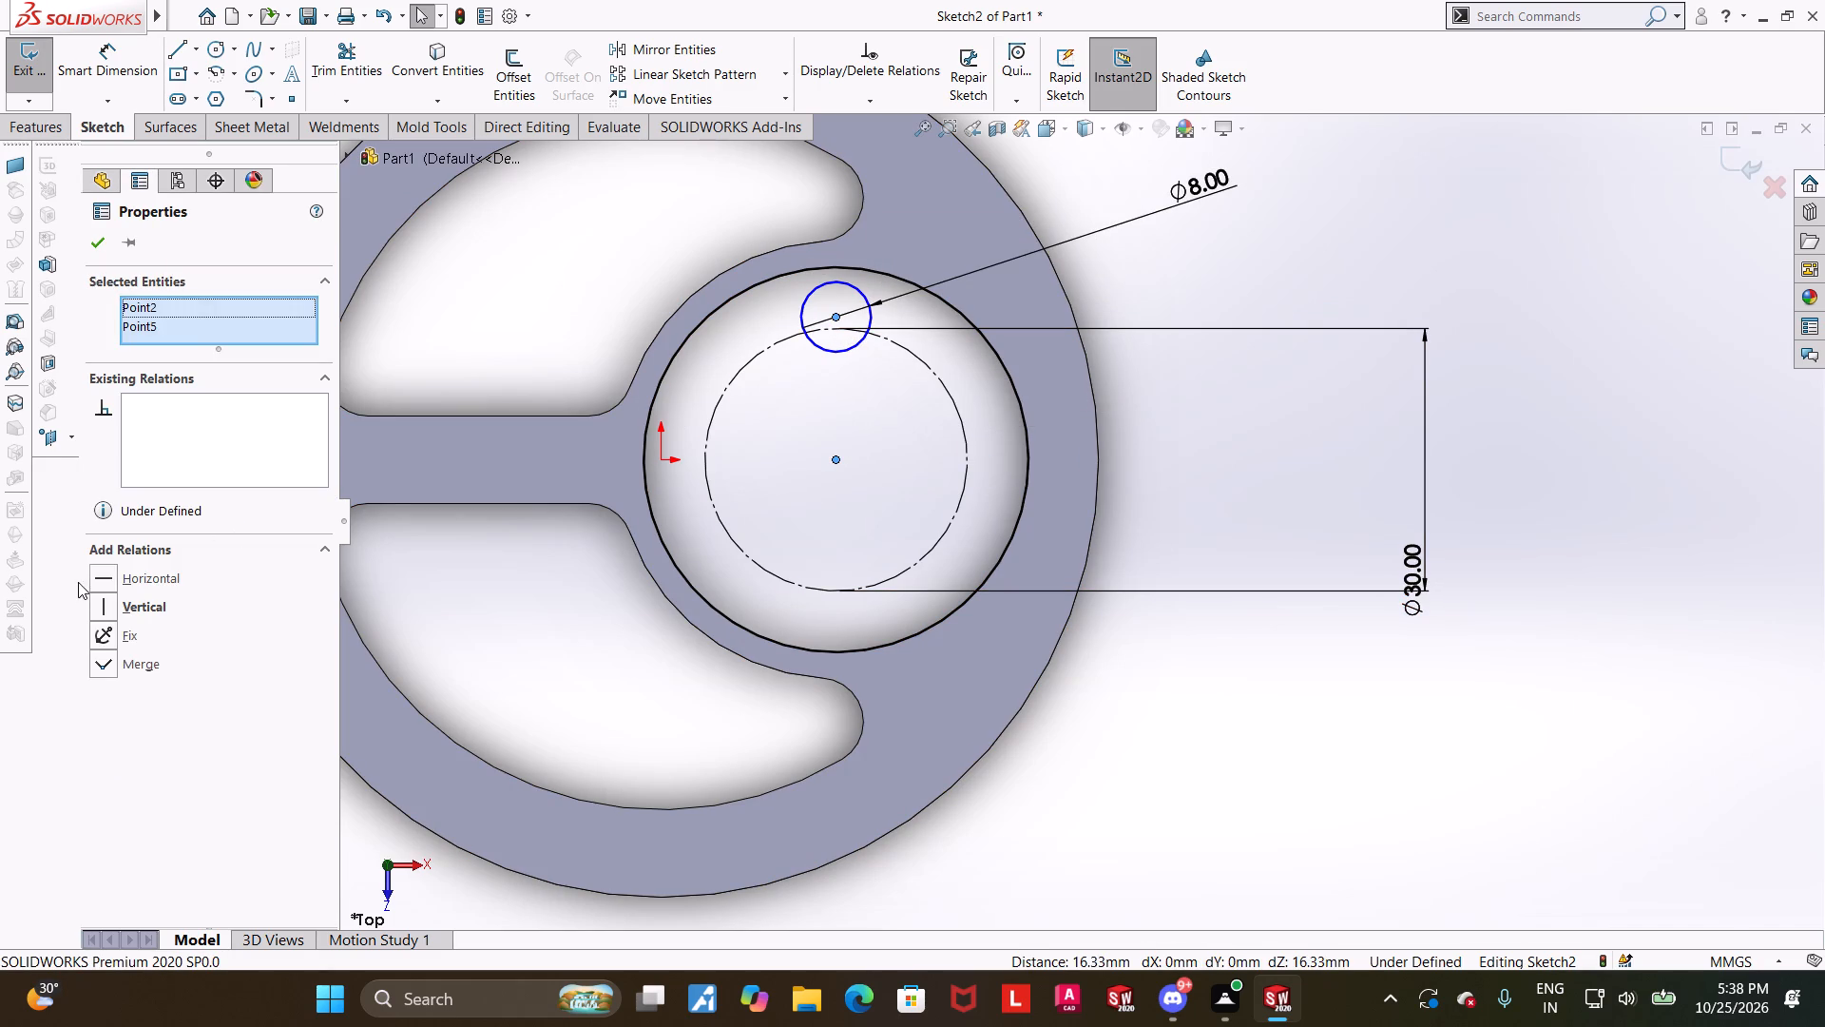
click(105, 600)
click(1329, 765)
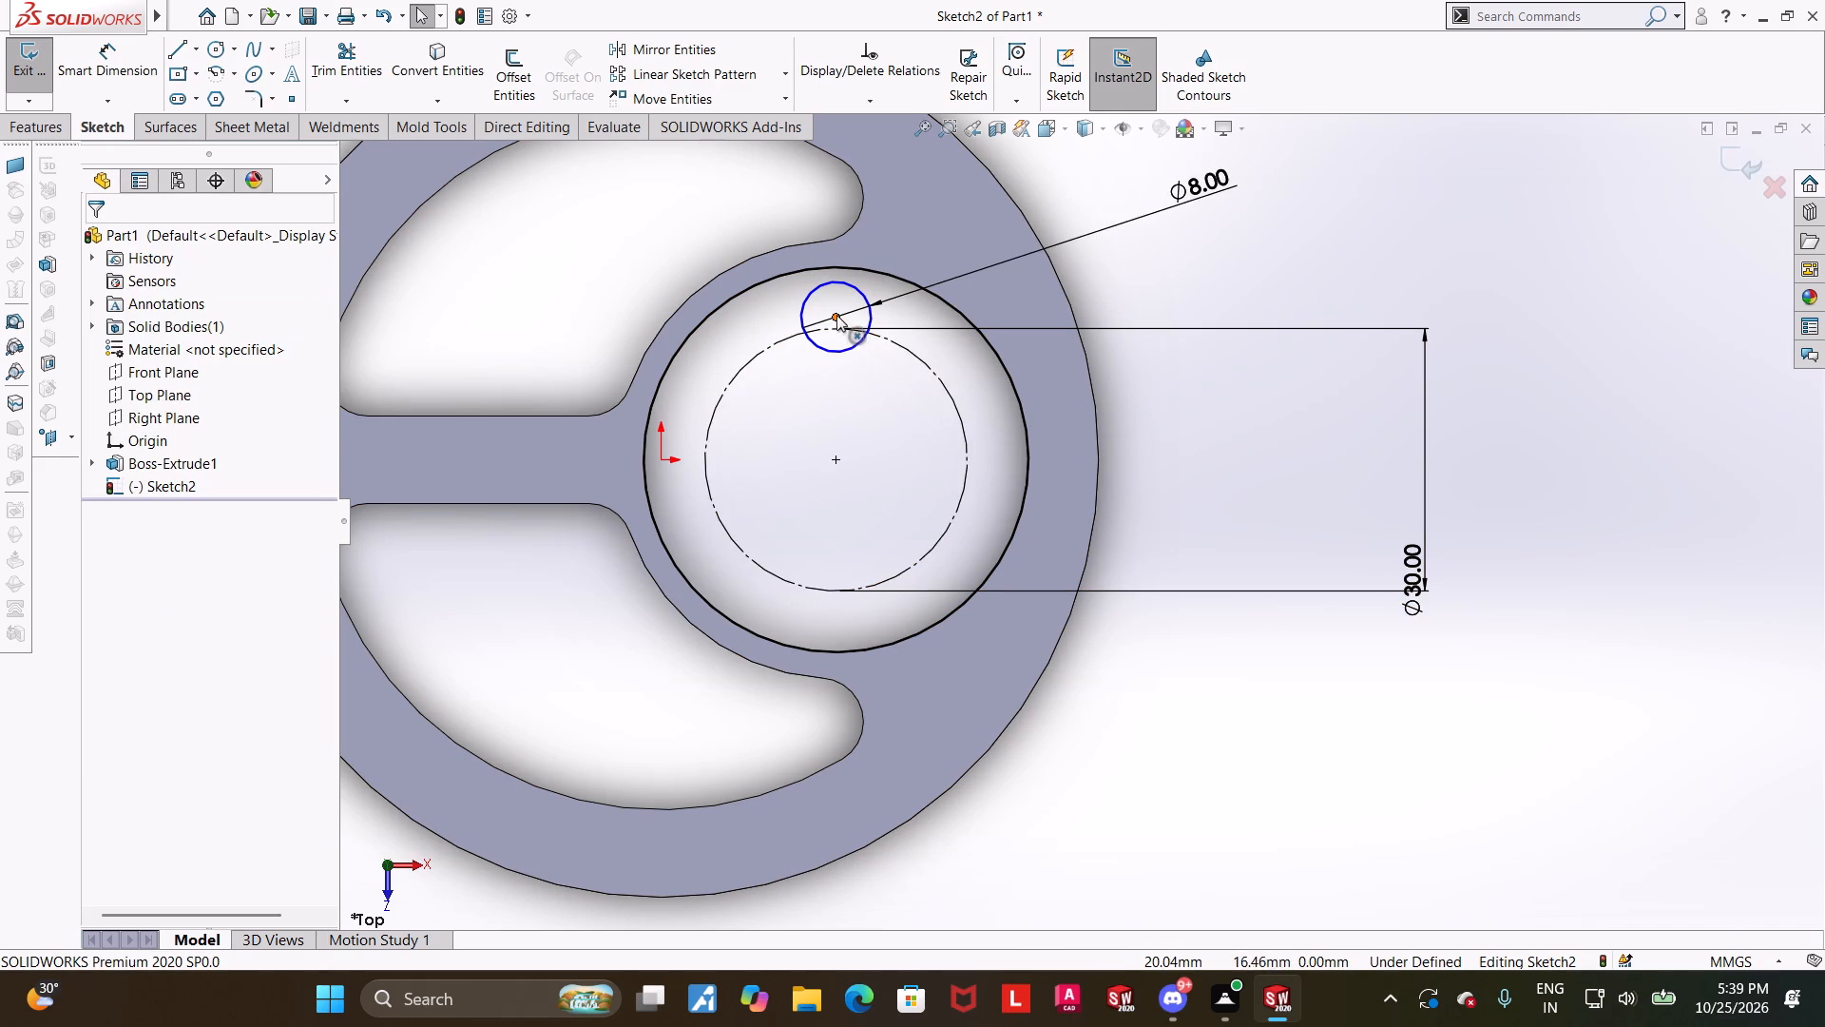
Make the 8 mm circle's center coincident with the 30 mm construction circle.
click(836, 315)
ctrl+click(889, 341)
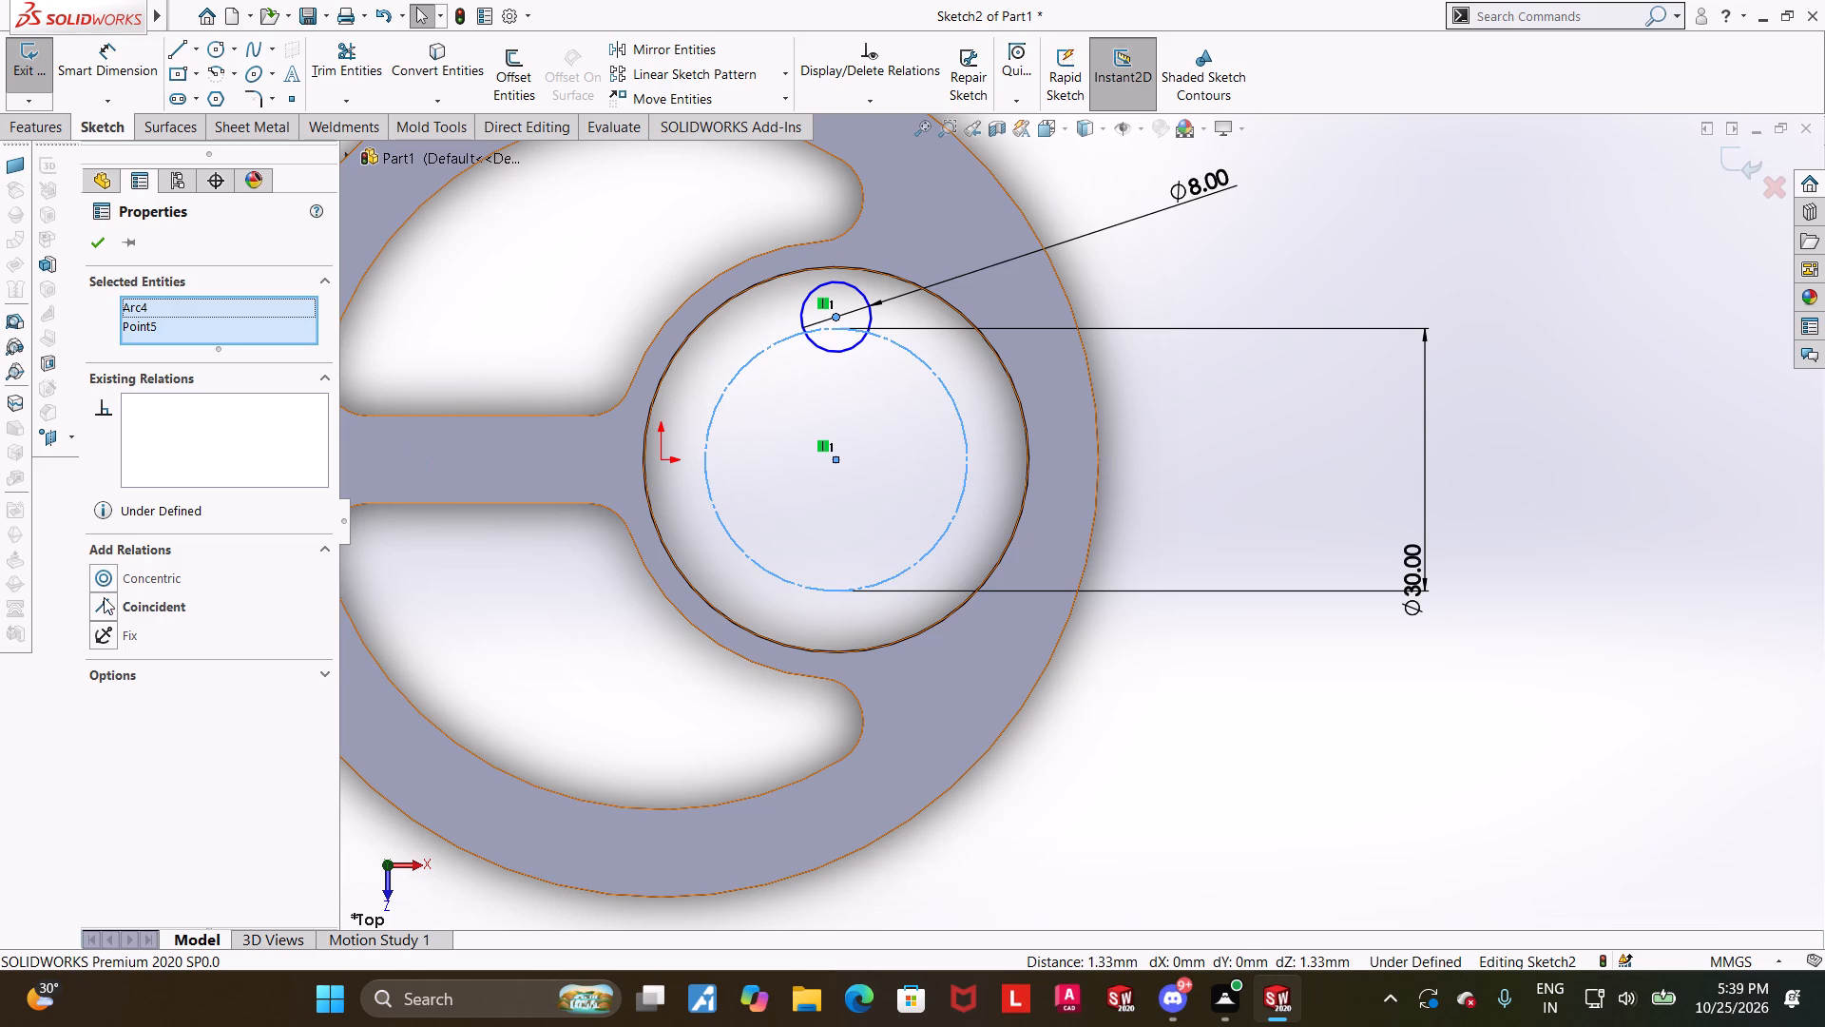
click(104, 597)
click(1173, 761)
Create a circular sketch pattern of the 8 mm circle about the bore's center, with 7 equally spaced instances over 360 degrees.
scroll(1189, 668, up, 2)
scroll(1189, 660, down, 1)
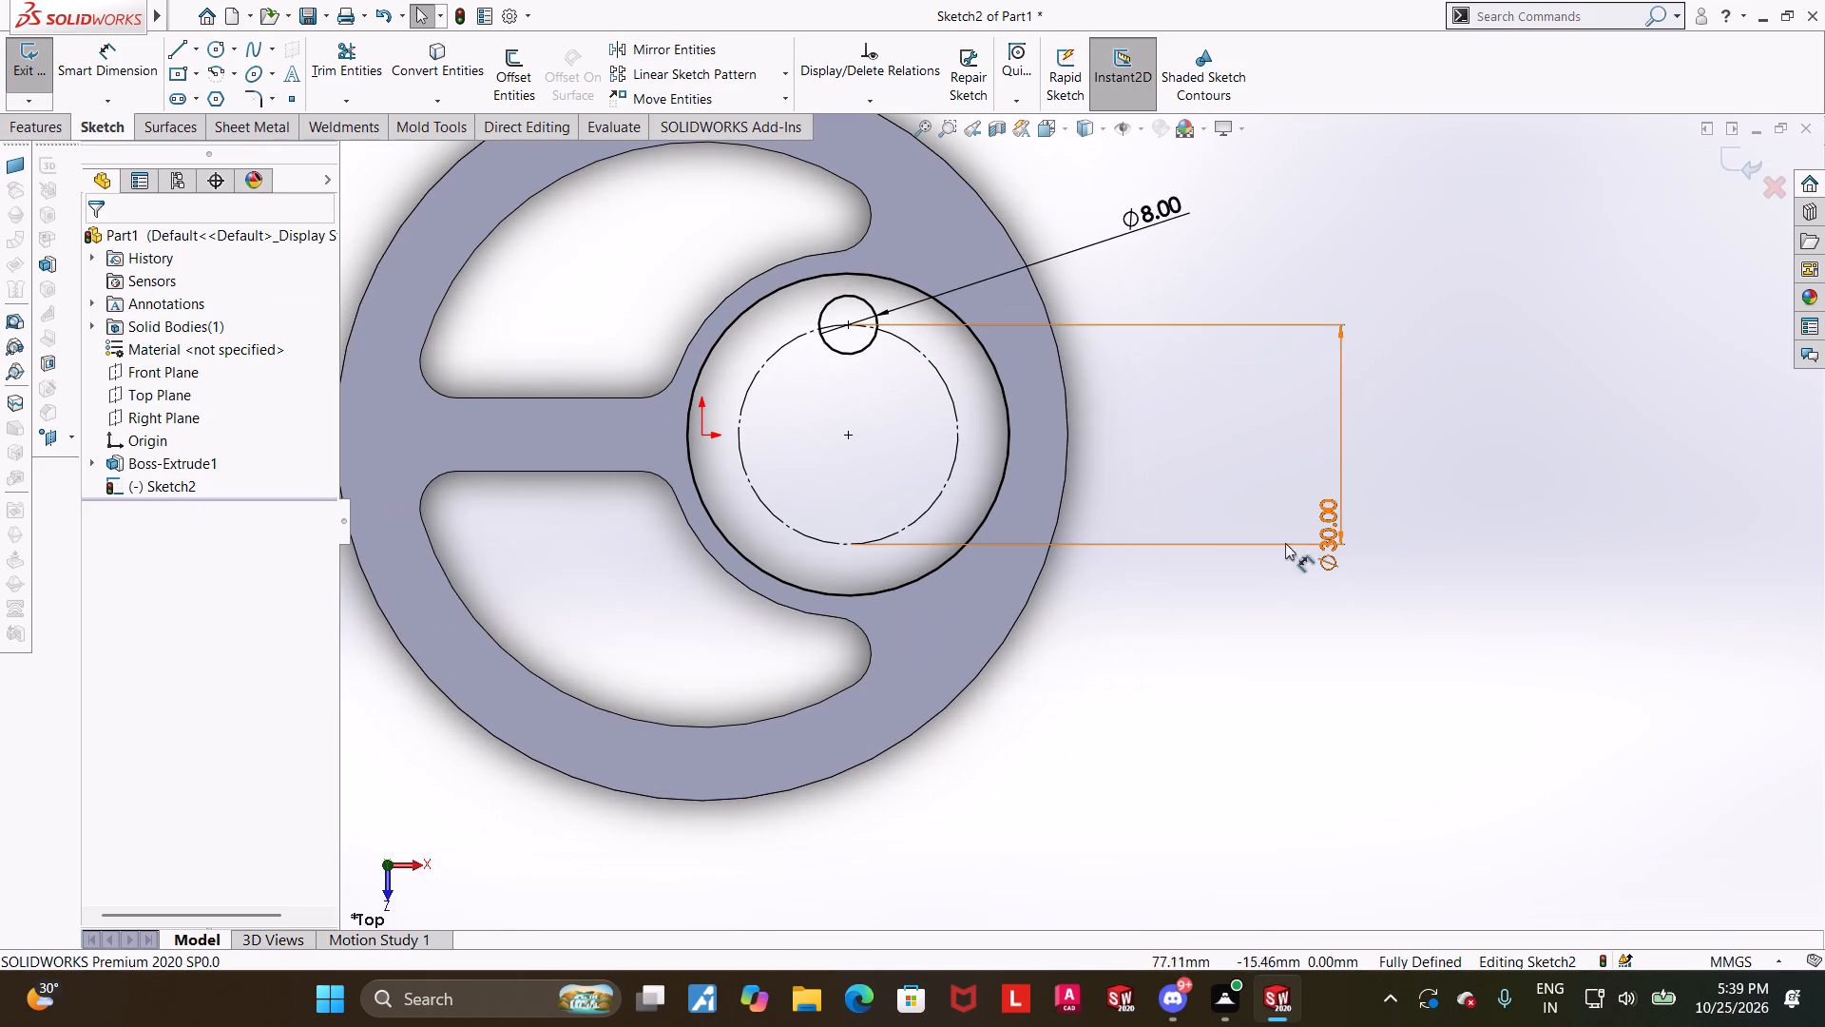
scroll(1300, 553, up, 1)
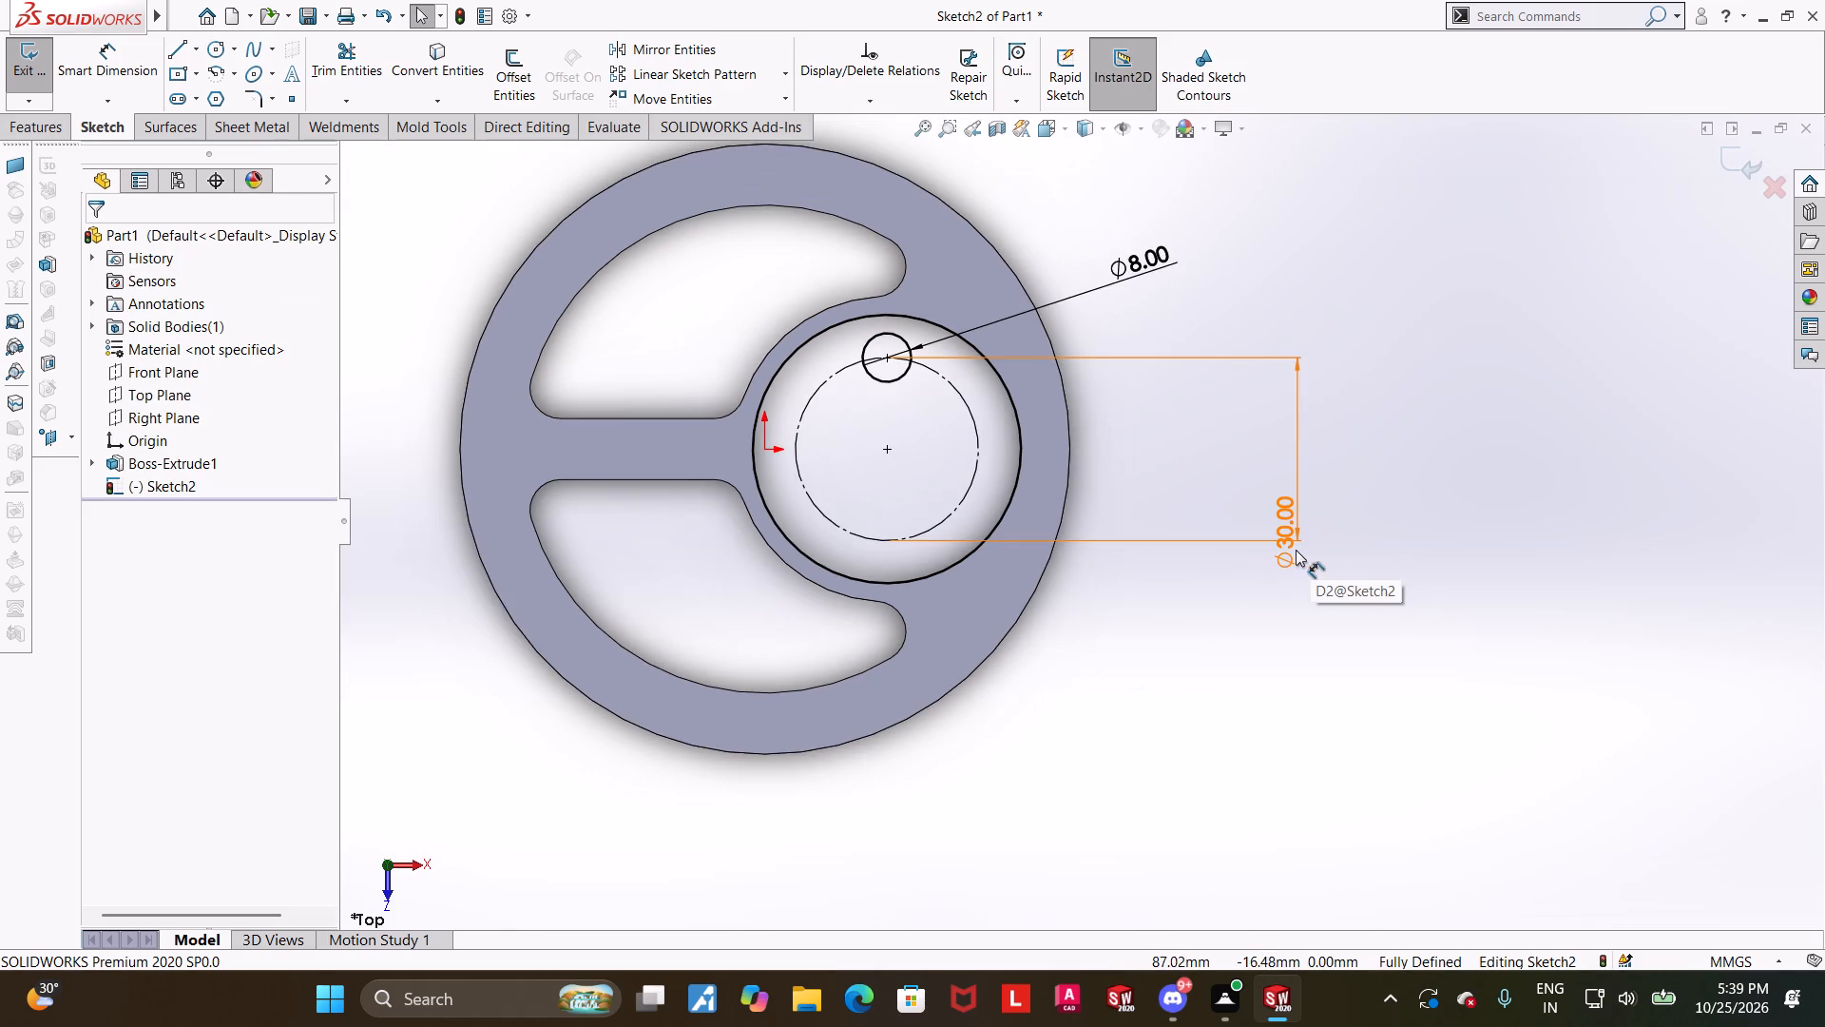
scroll(1006, 363, down, 2)
key(Escape)
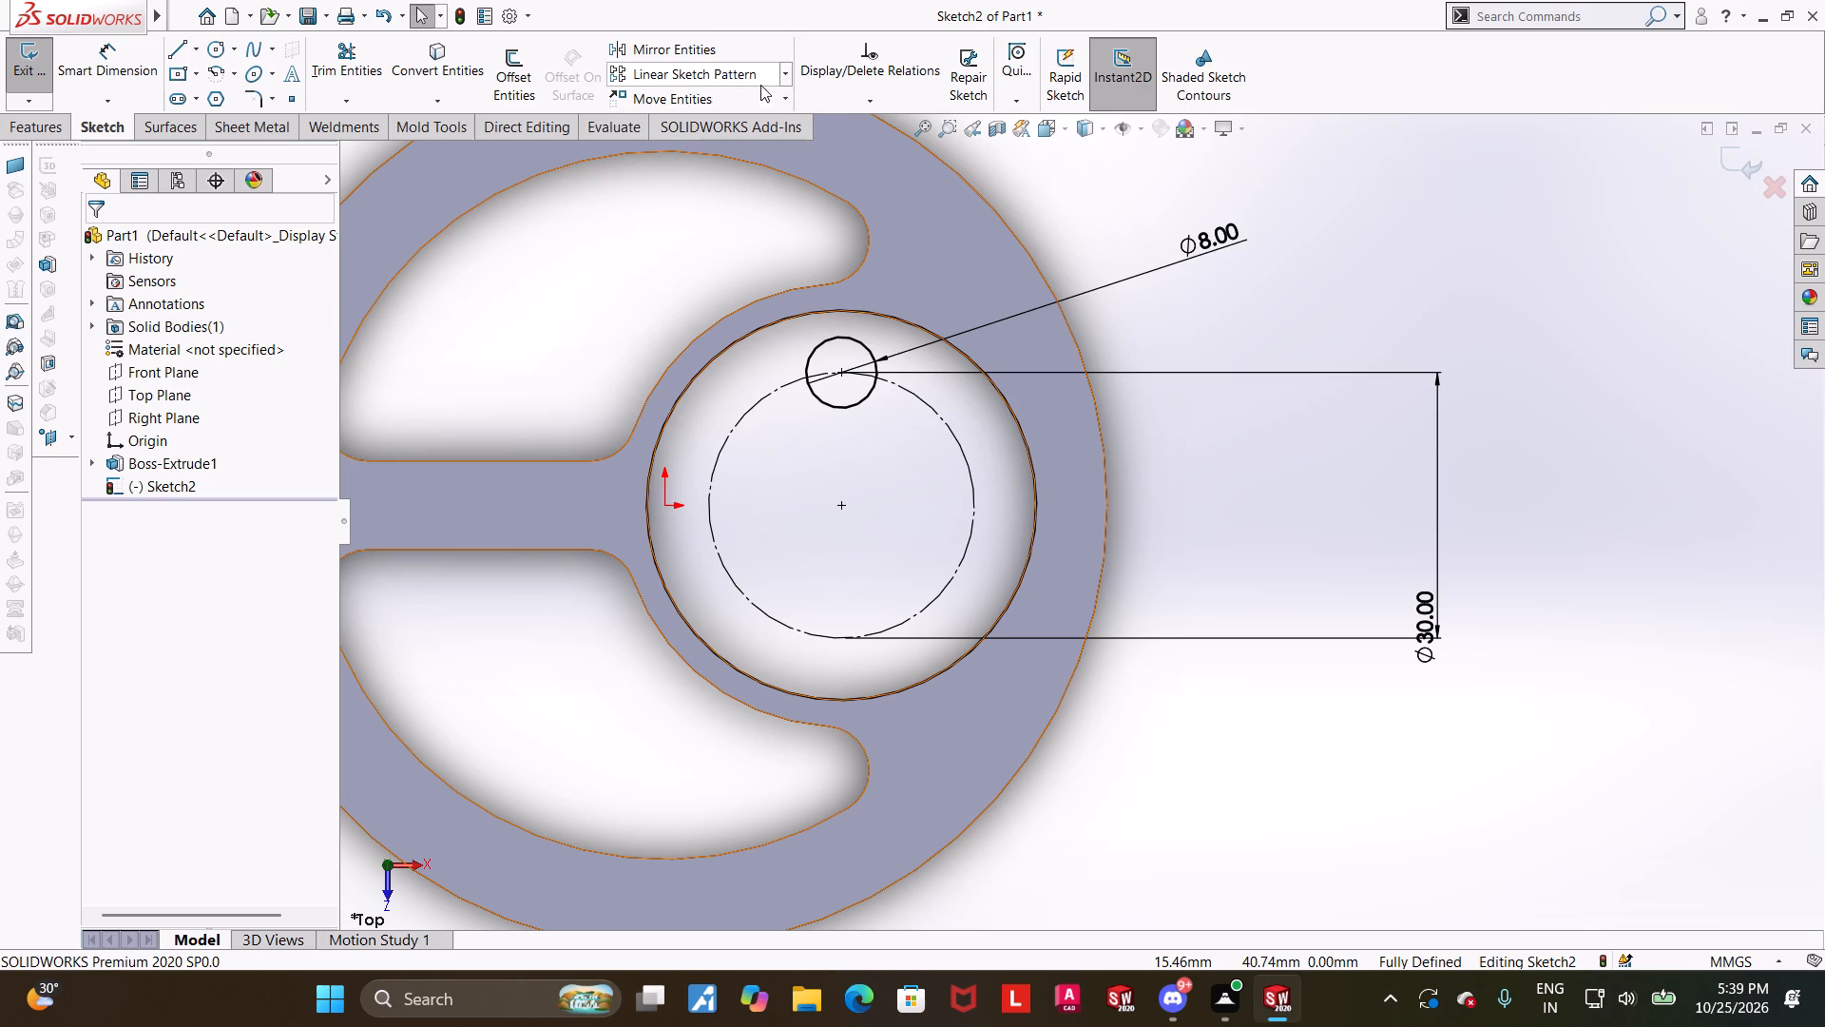
click(786, 76)
click(663, 130)
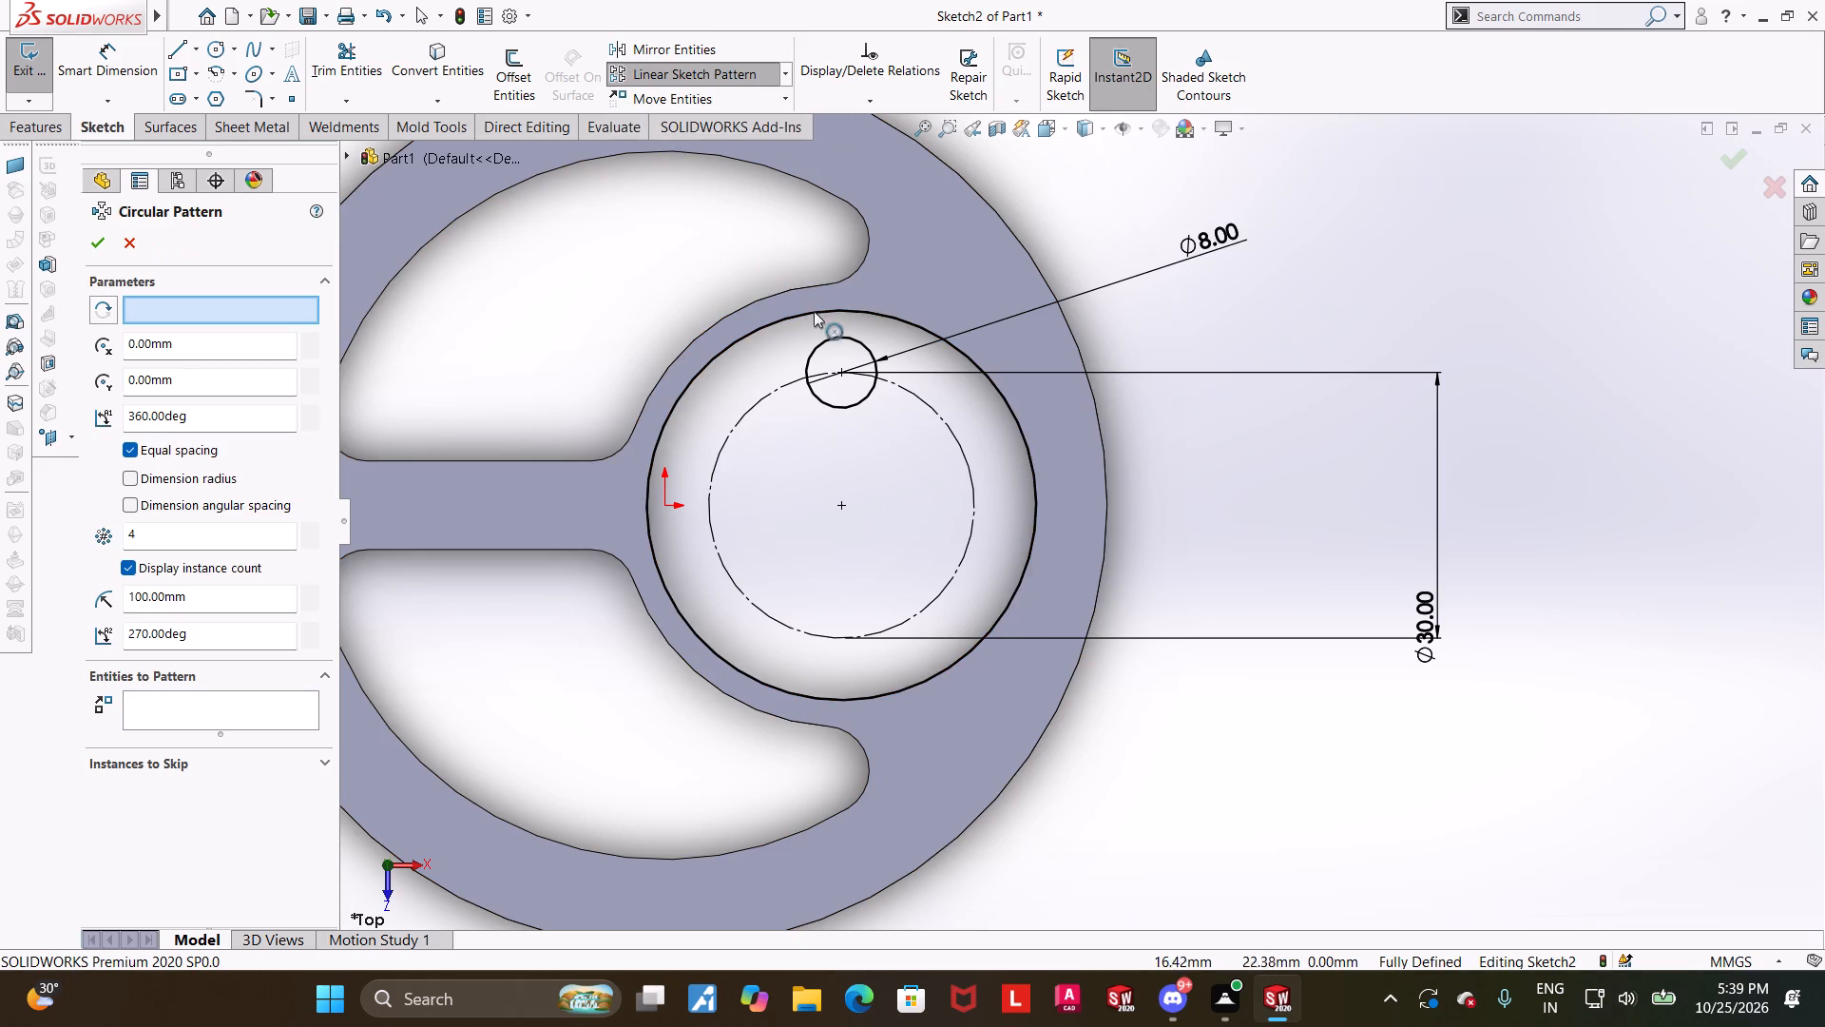
click(830, 336)
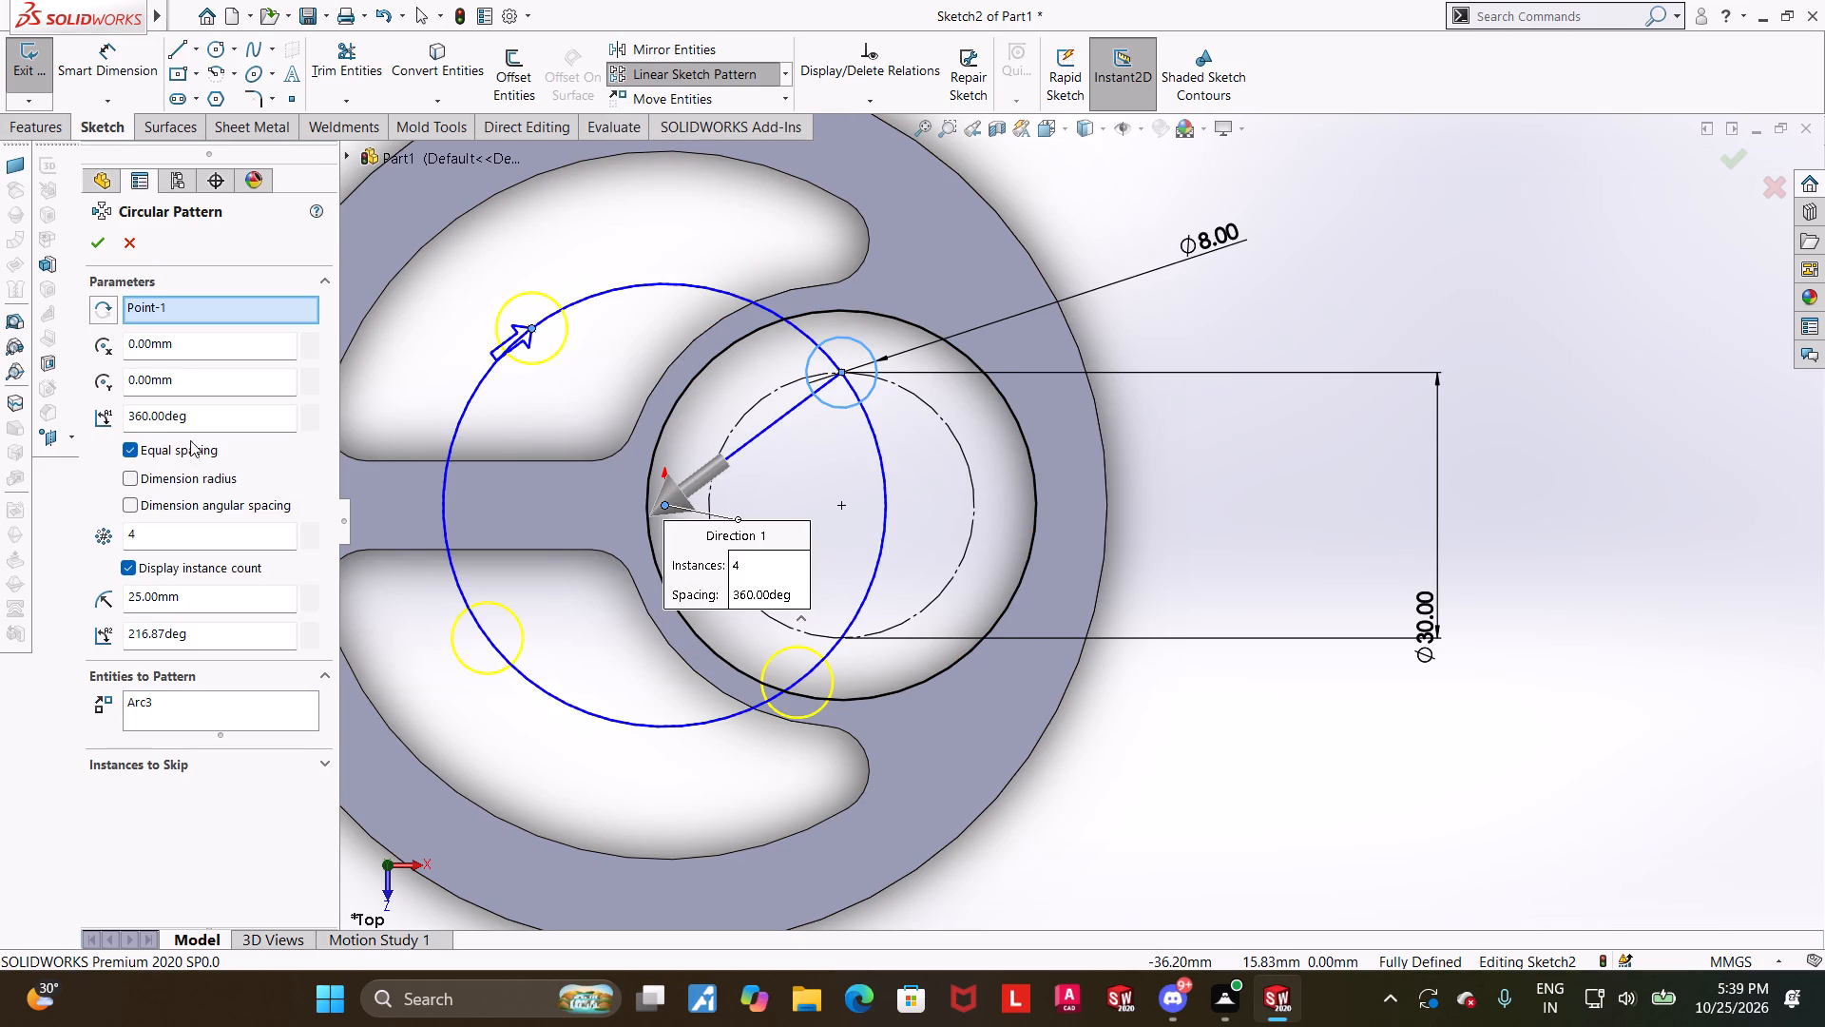
right_drag(172, 327, 173, 318)
right_click(177, 317)
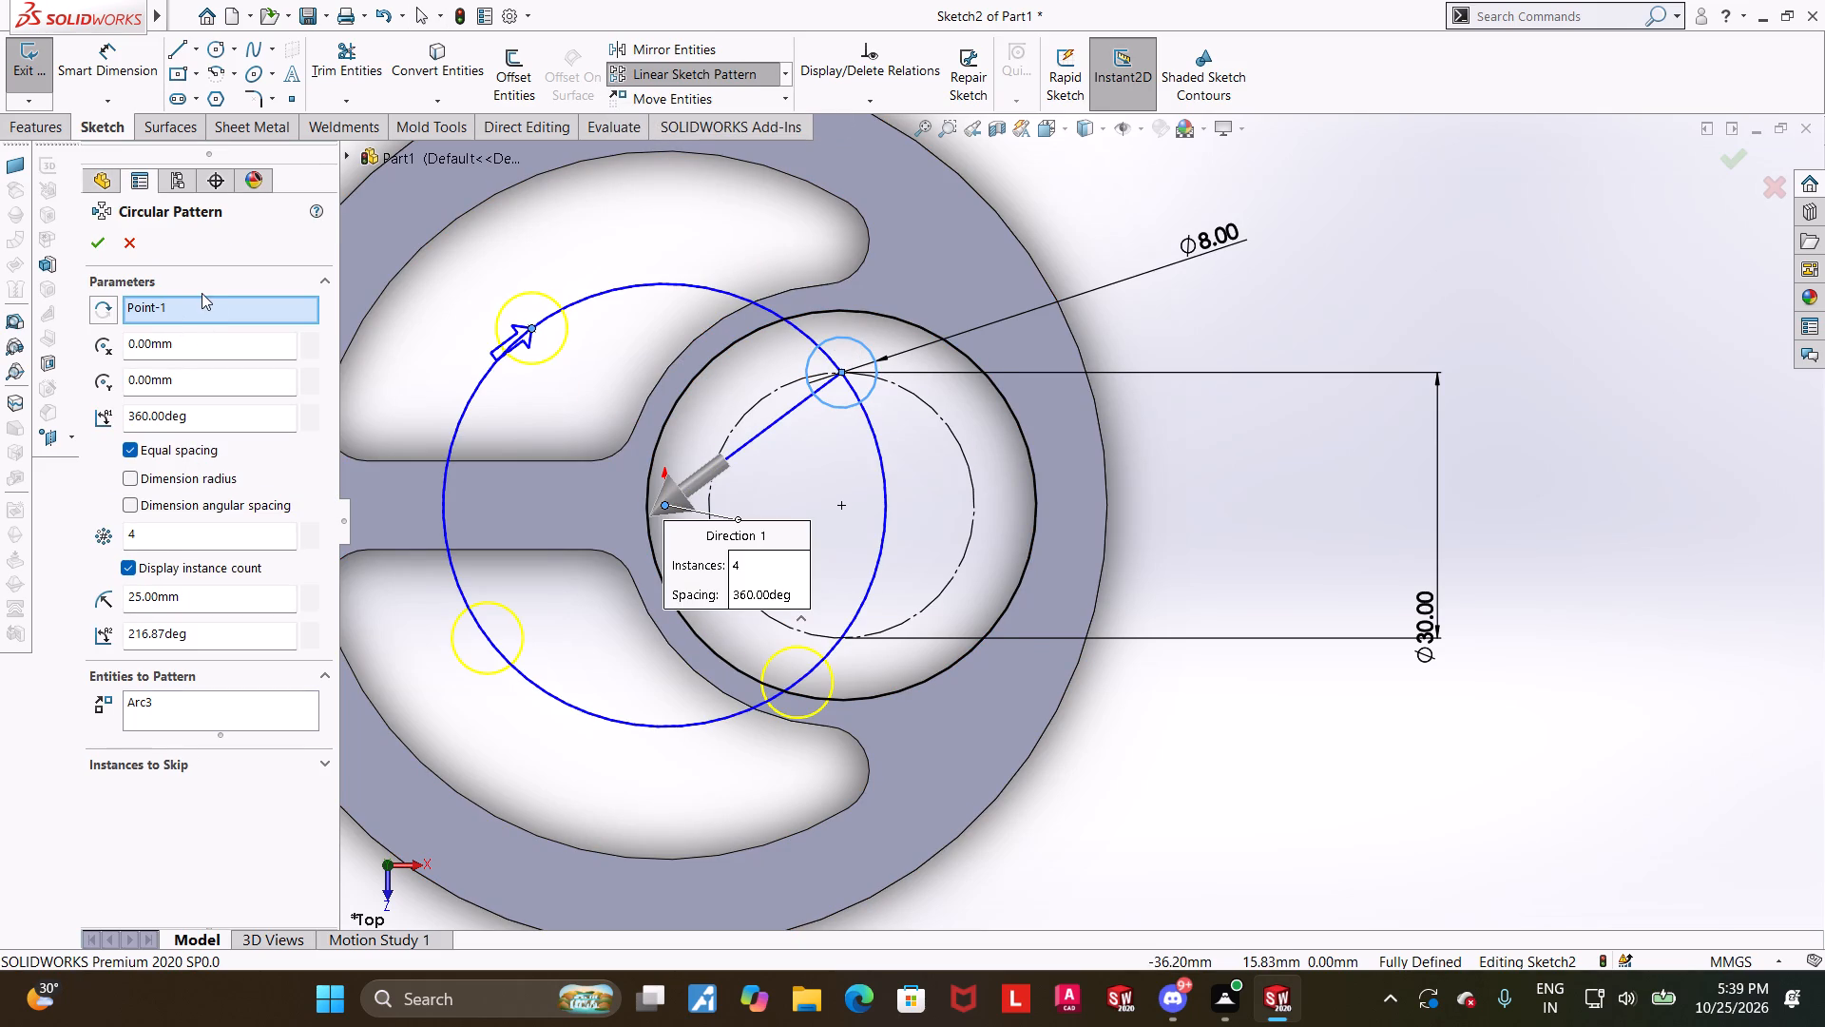
right_click(202, 293)
right_click(202, 307)
click(232, 340)
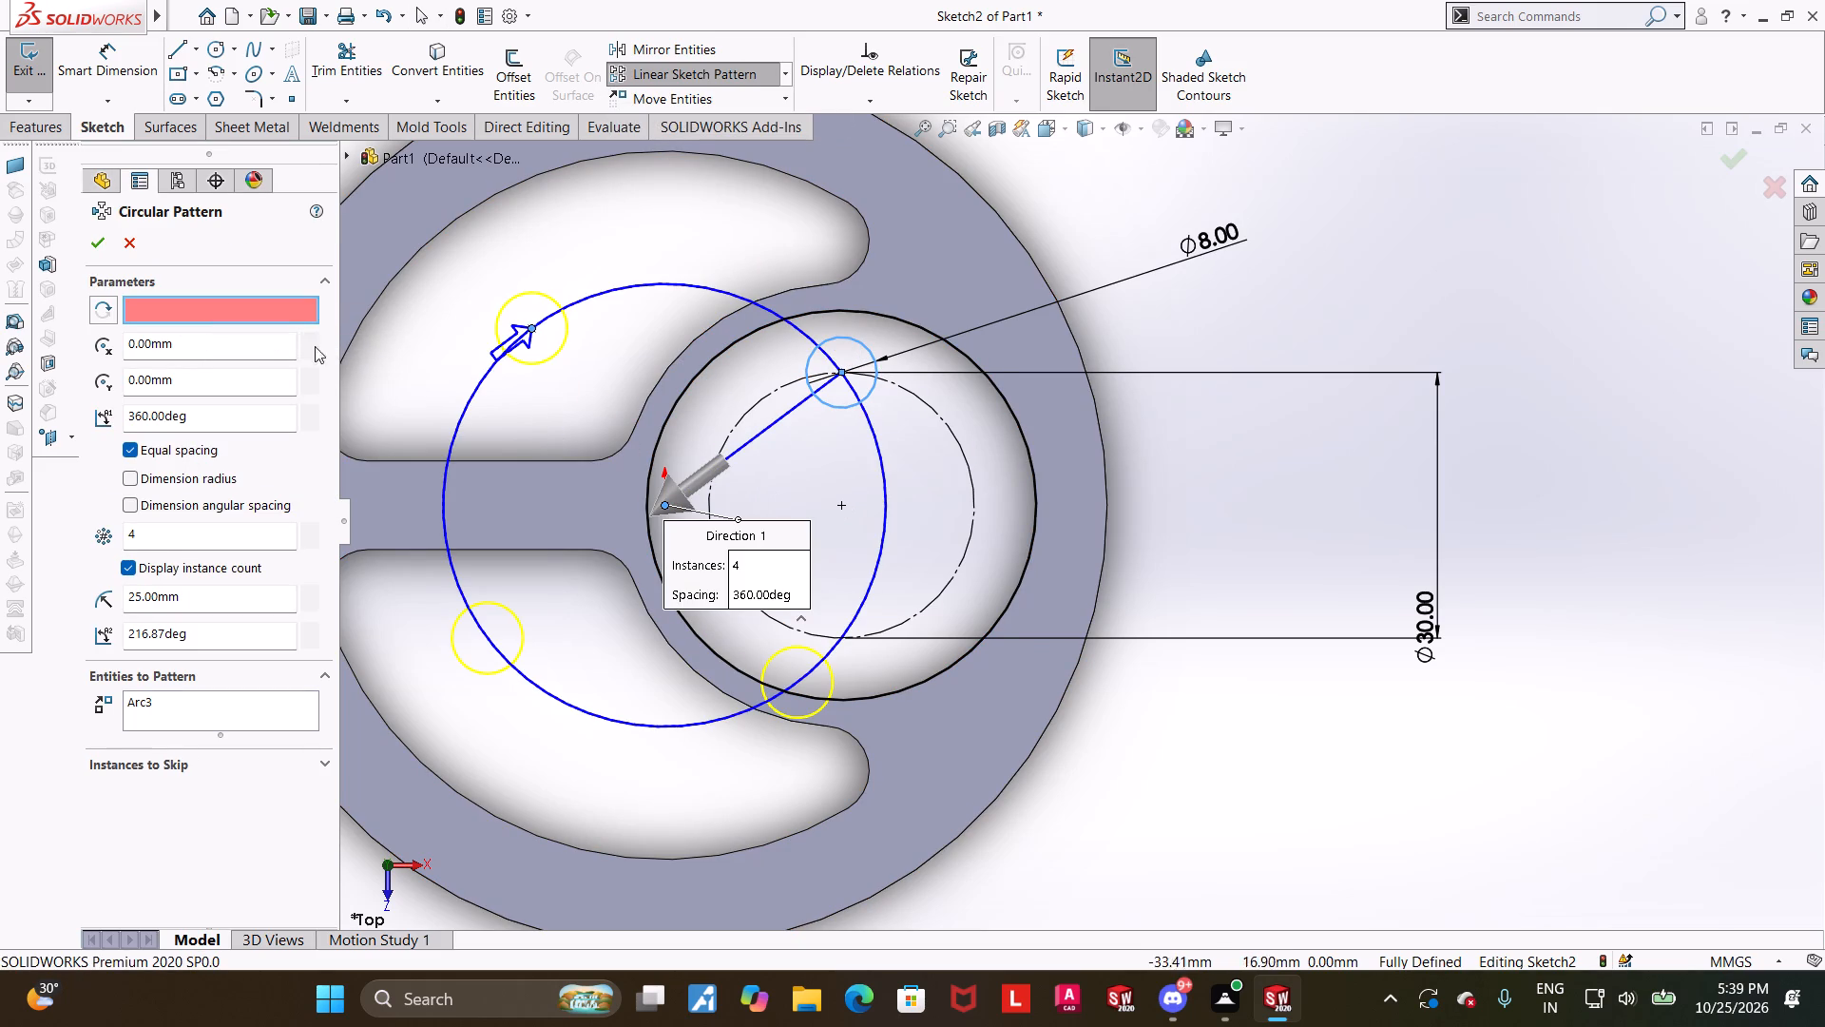
click(841, 509)
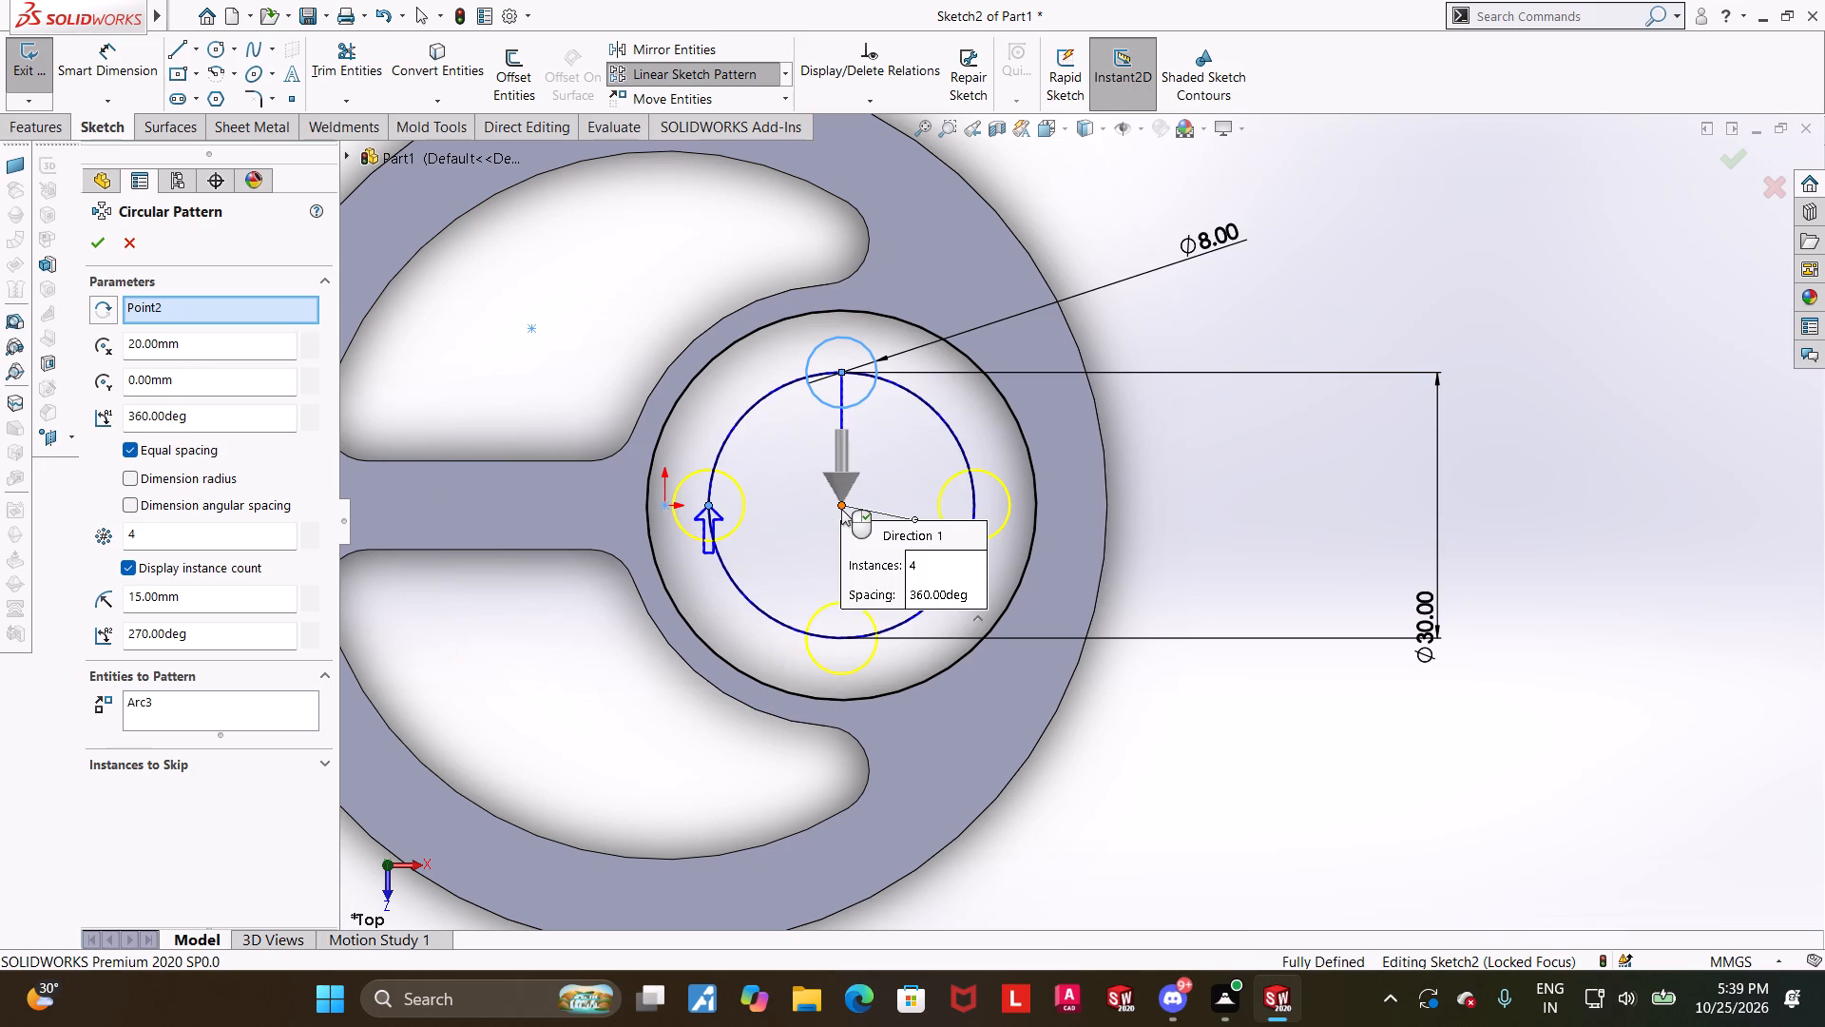
drag(184, 531, 181, 533)
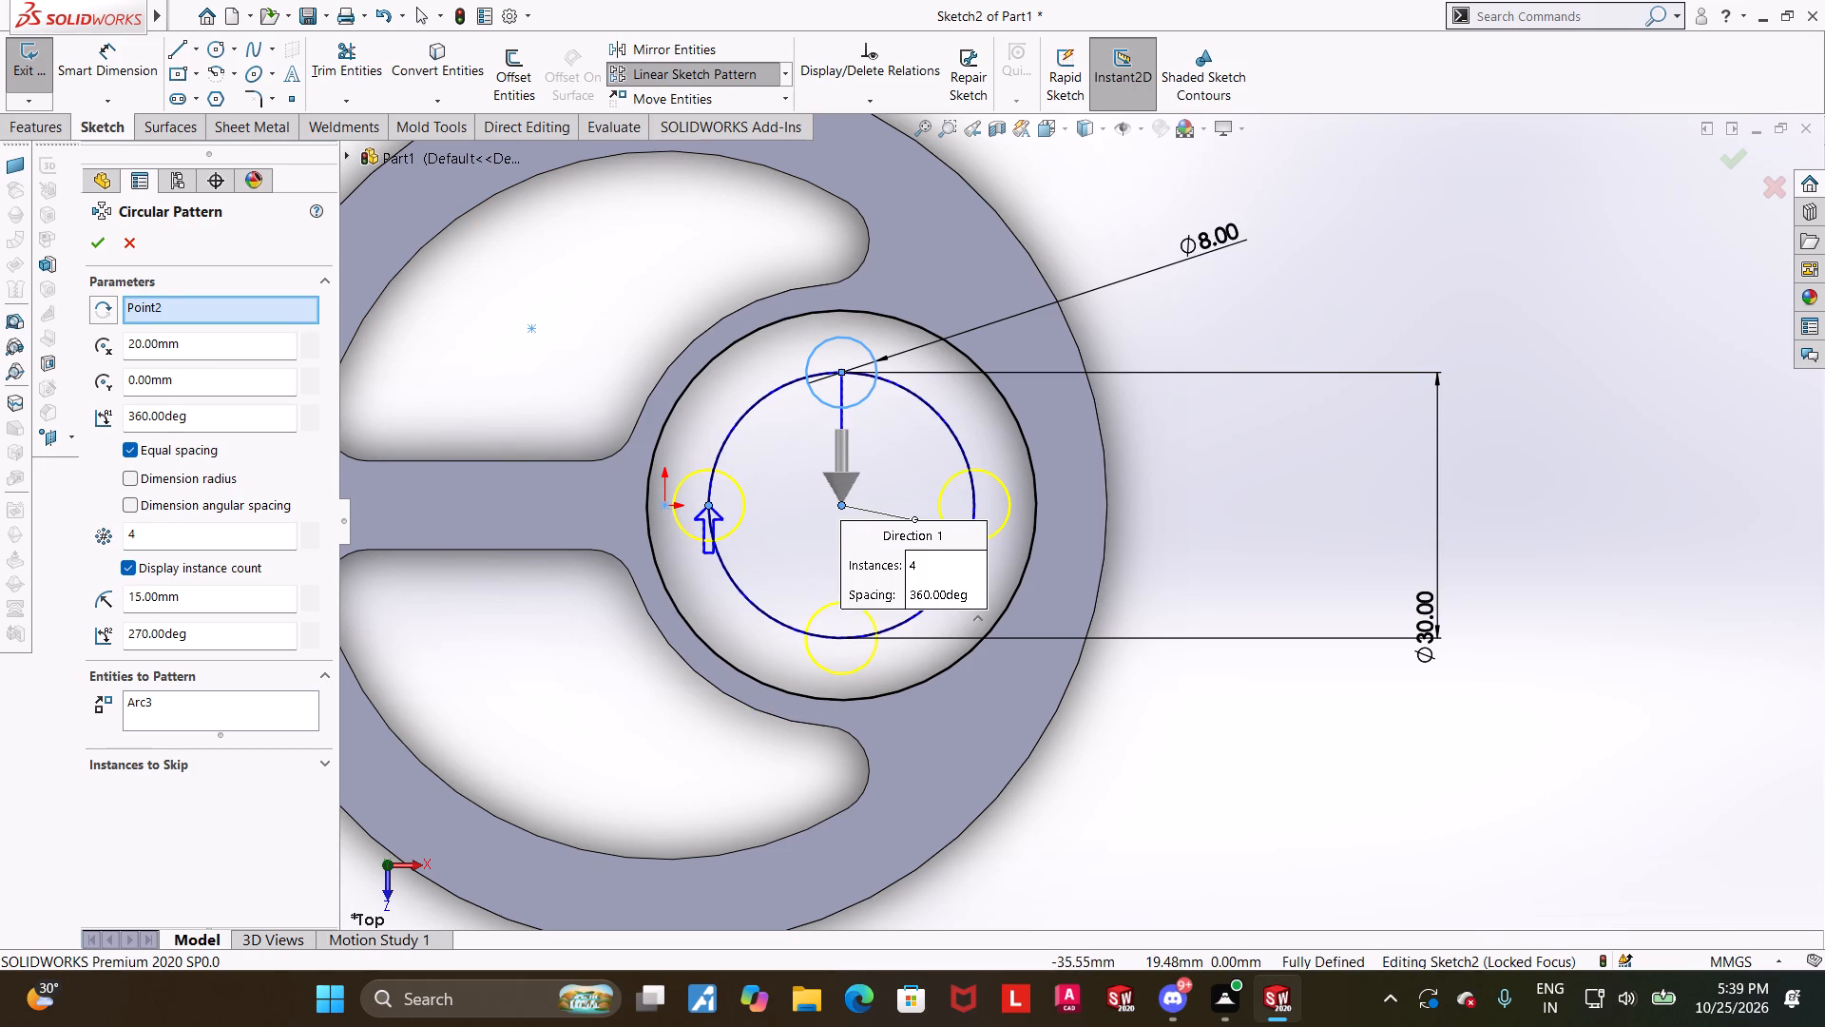
drag(181, 533, 27, 534)
key(7)
key(Return)
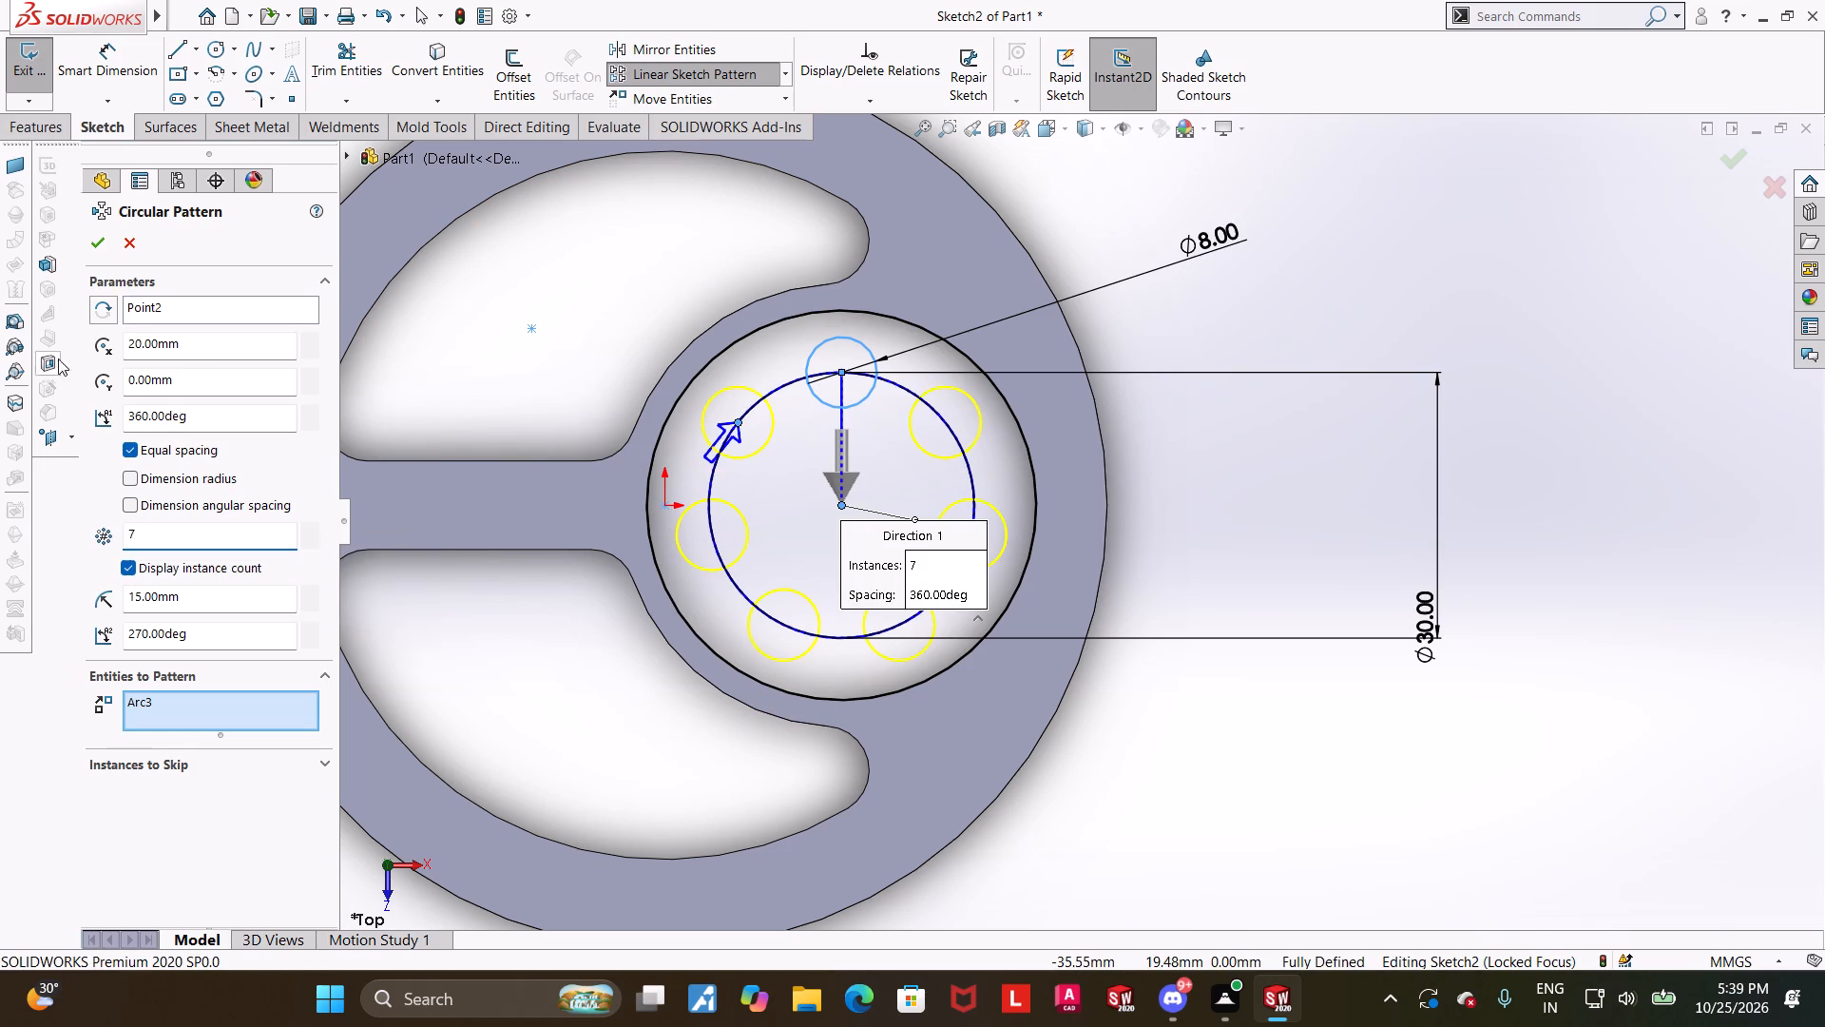
click(99, 247)
click(1370, 325)
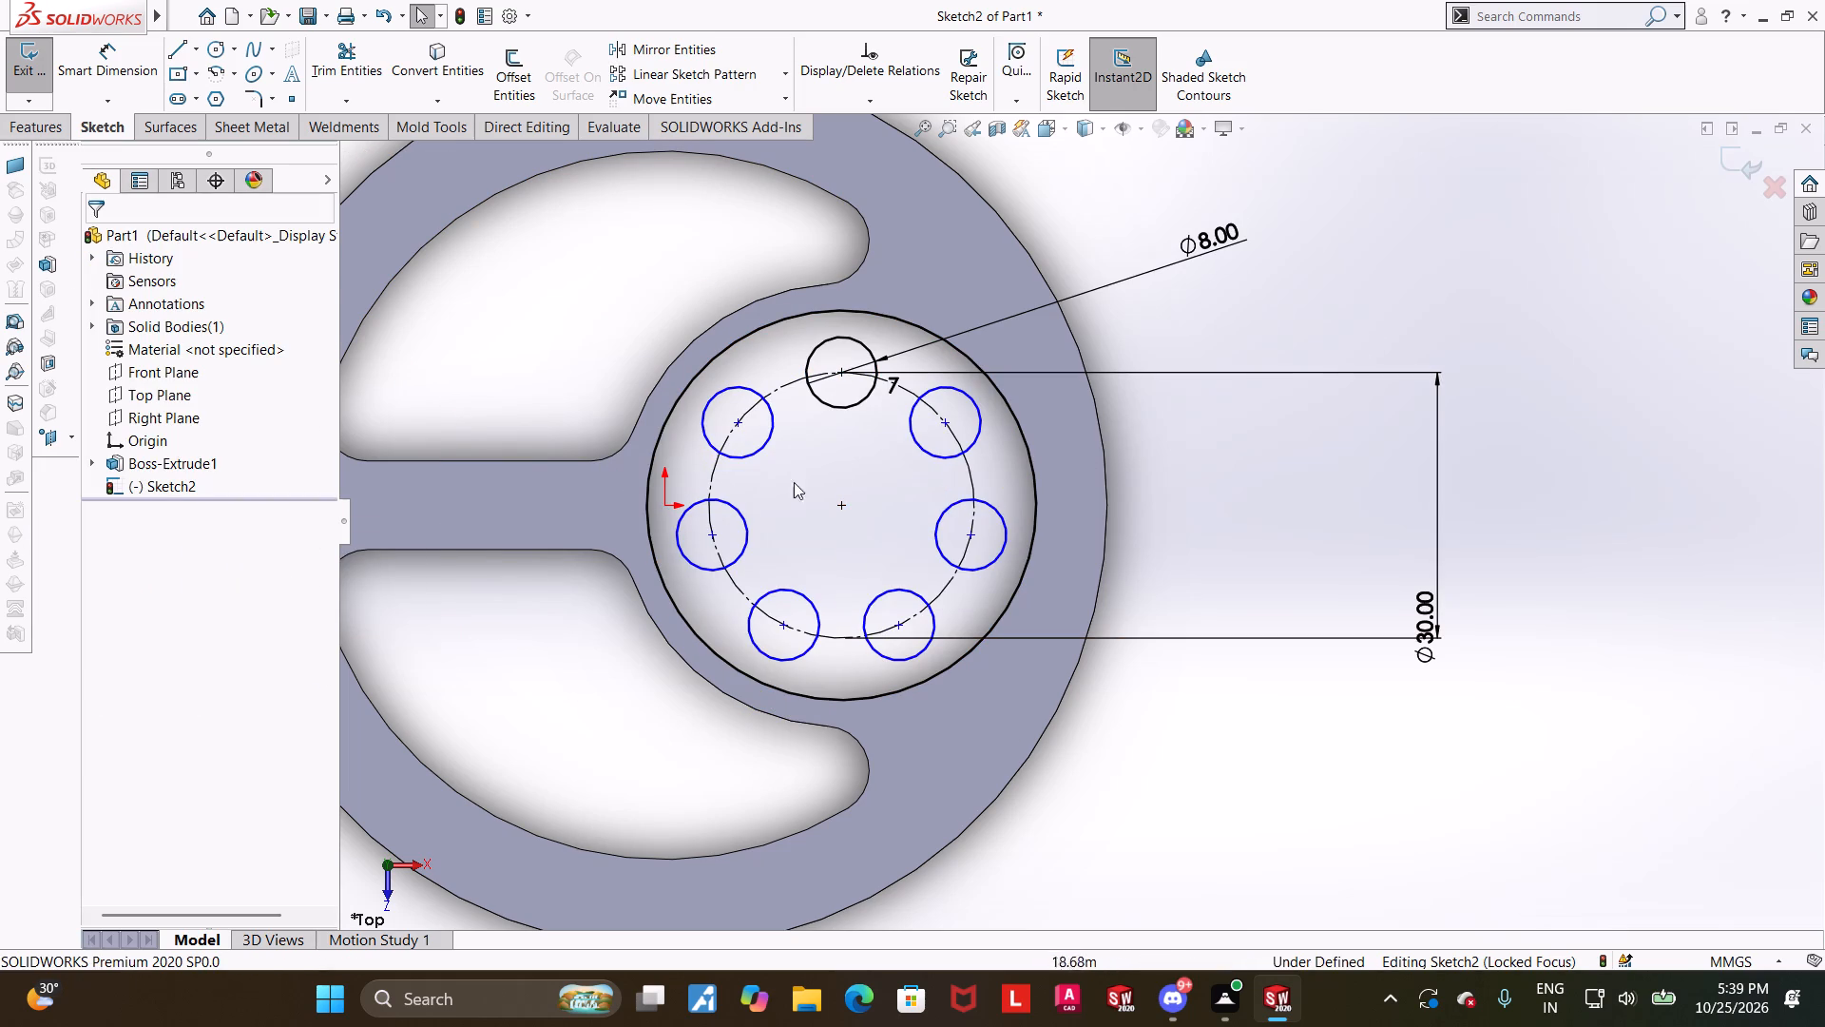
Add Coincident relations placing the centers of two patterned circles, one beside the origin and one in the lower pair, on the construction circle.
click(710, 538)
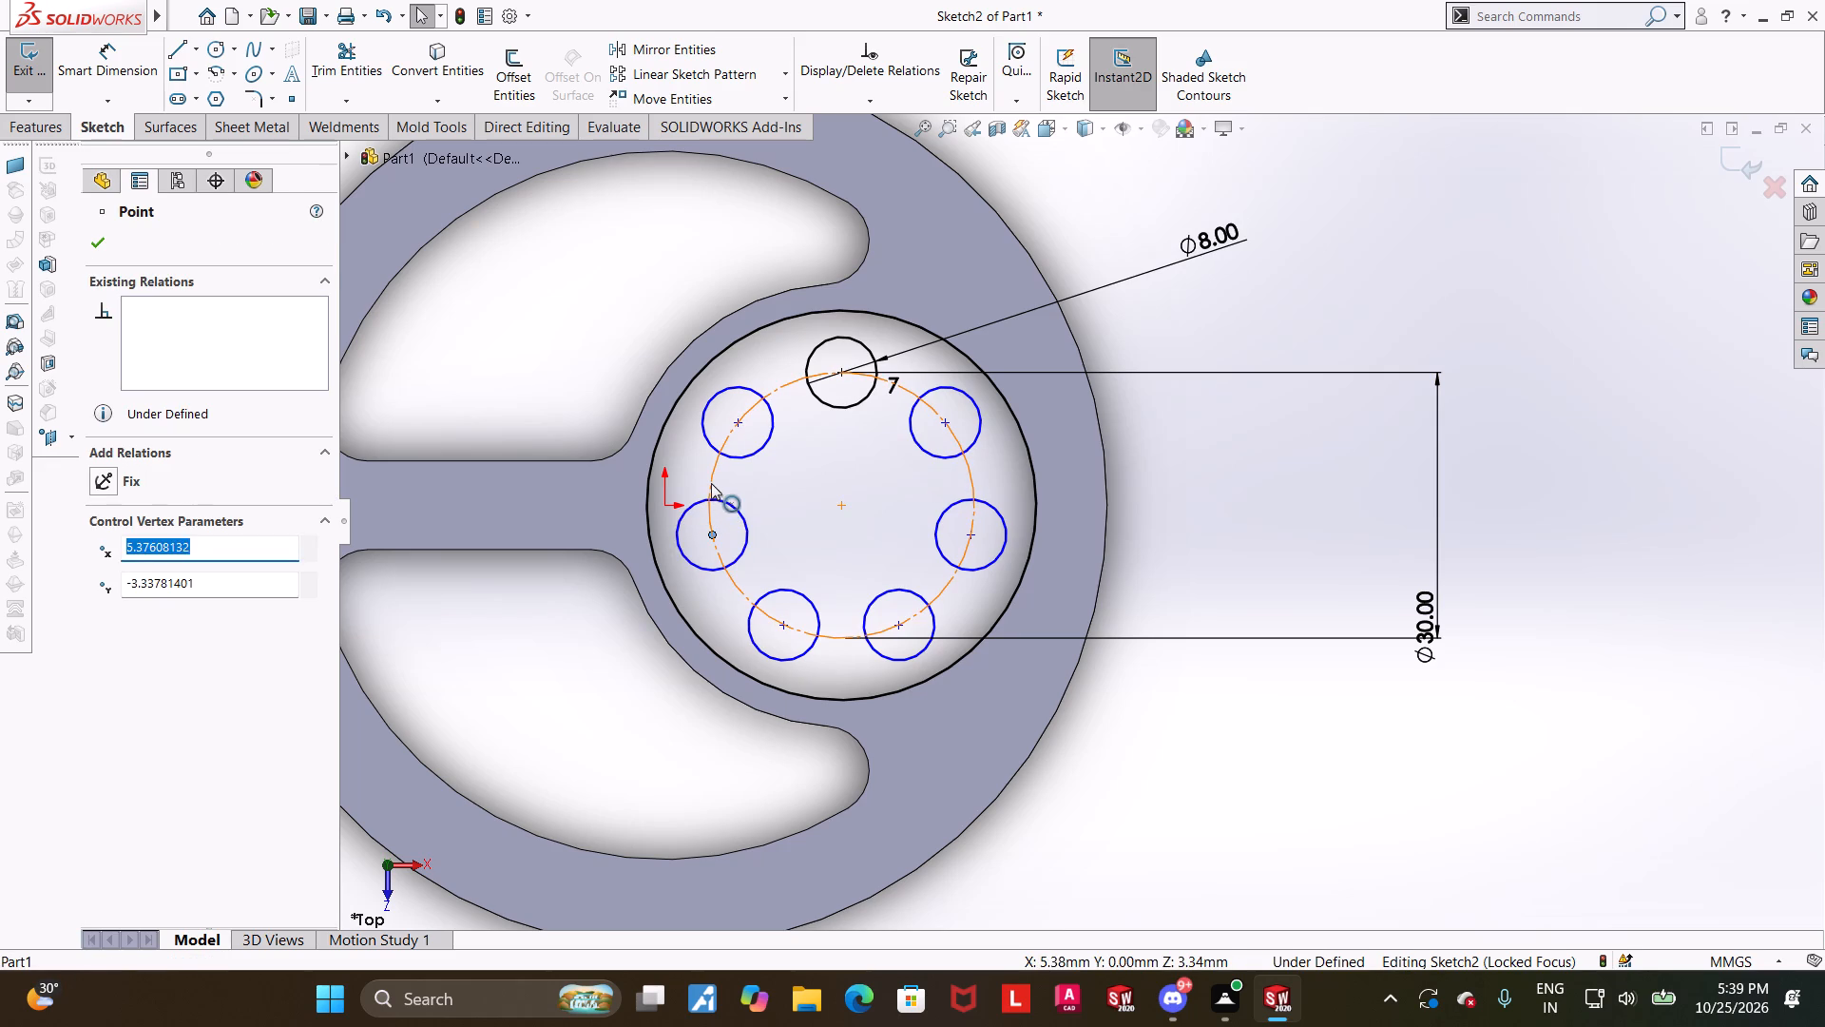
ctrl+click(711, 483)
click(106, 610)
click(1291, 798)
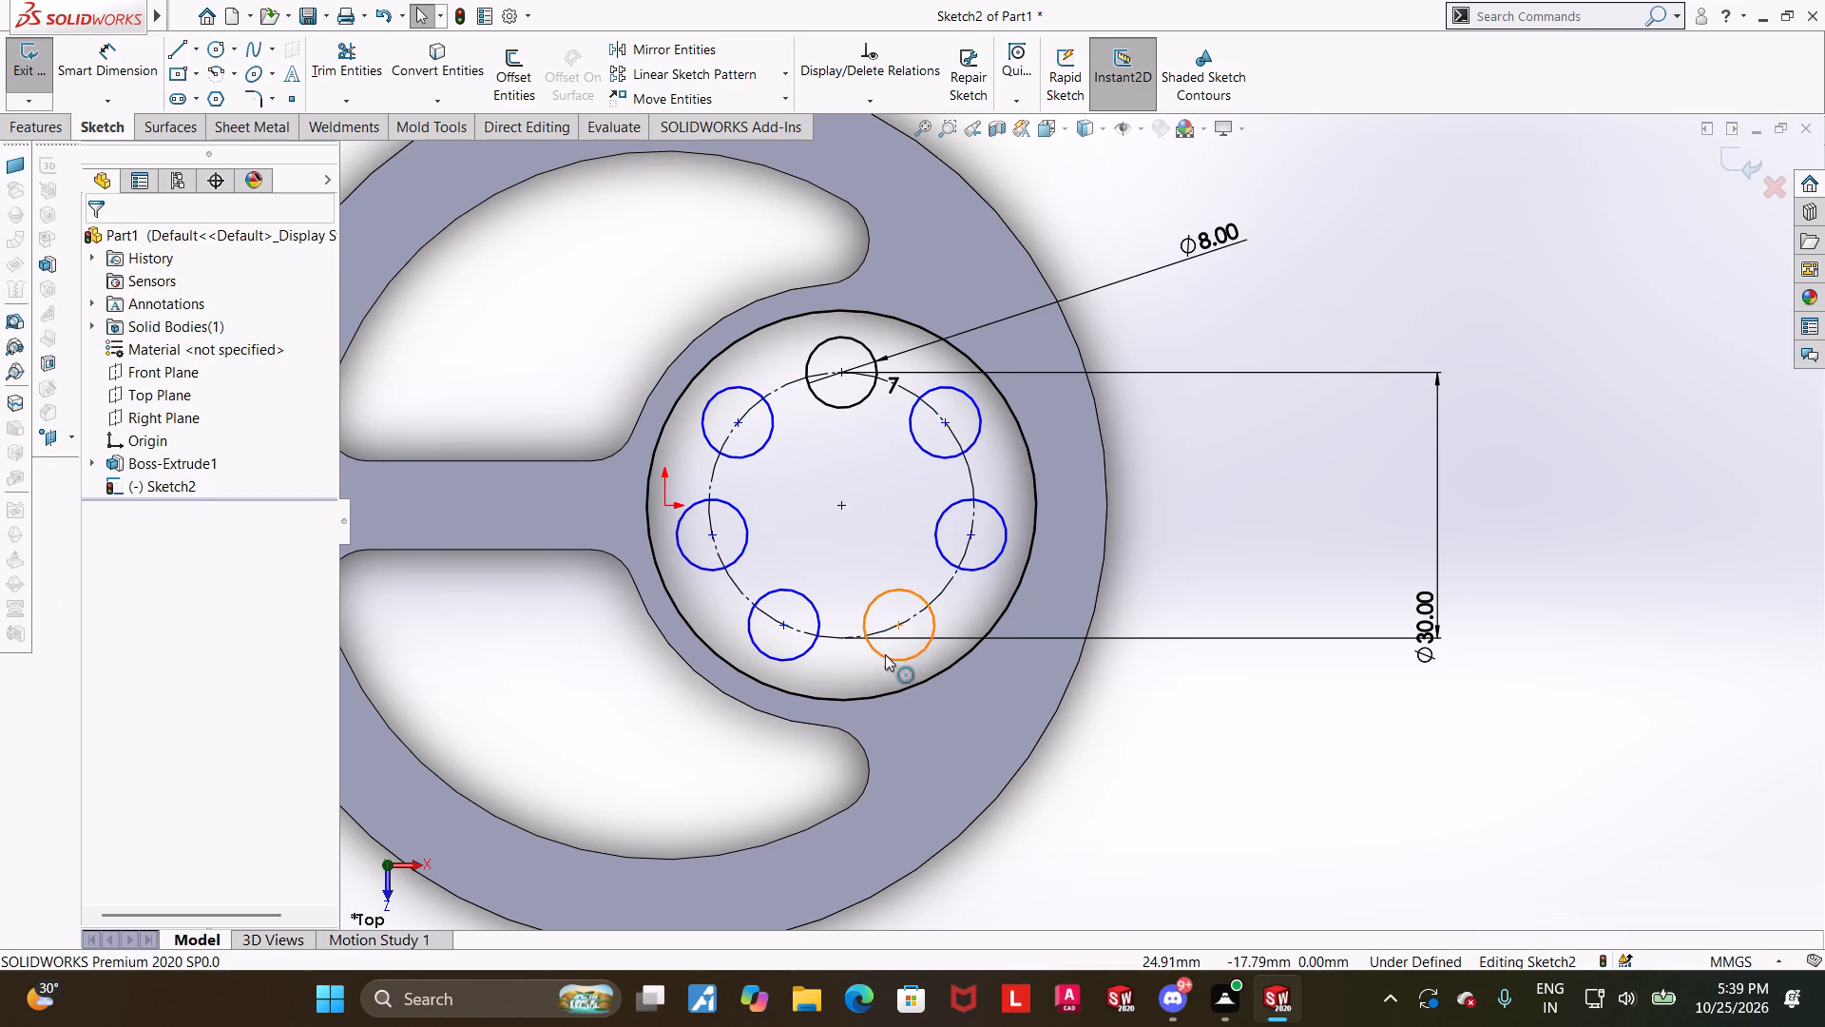
click(896, 628)
ctrl+click(941, 596)
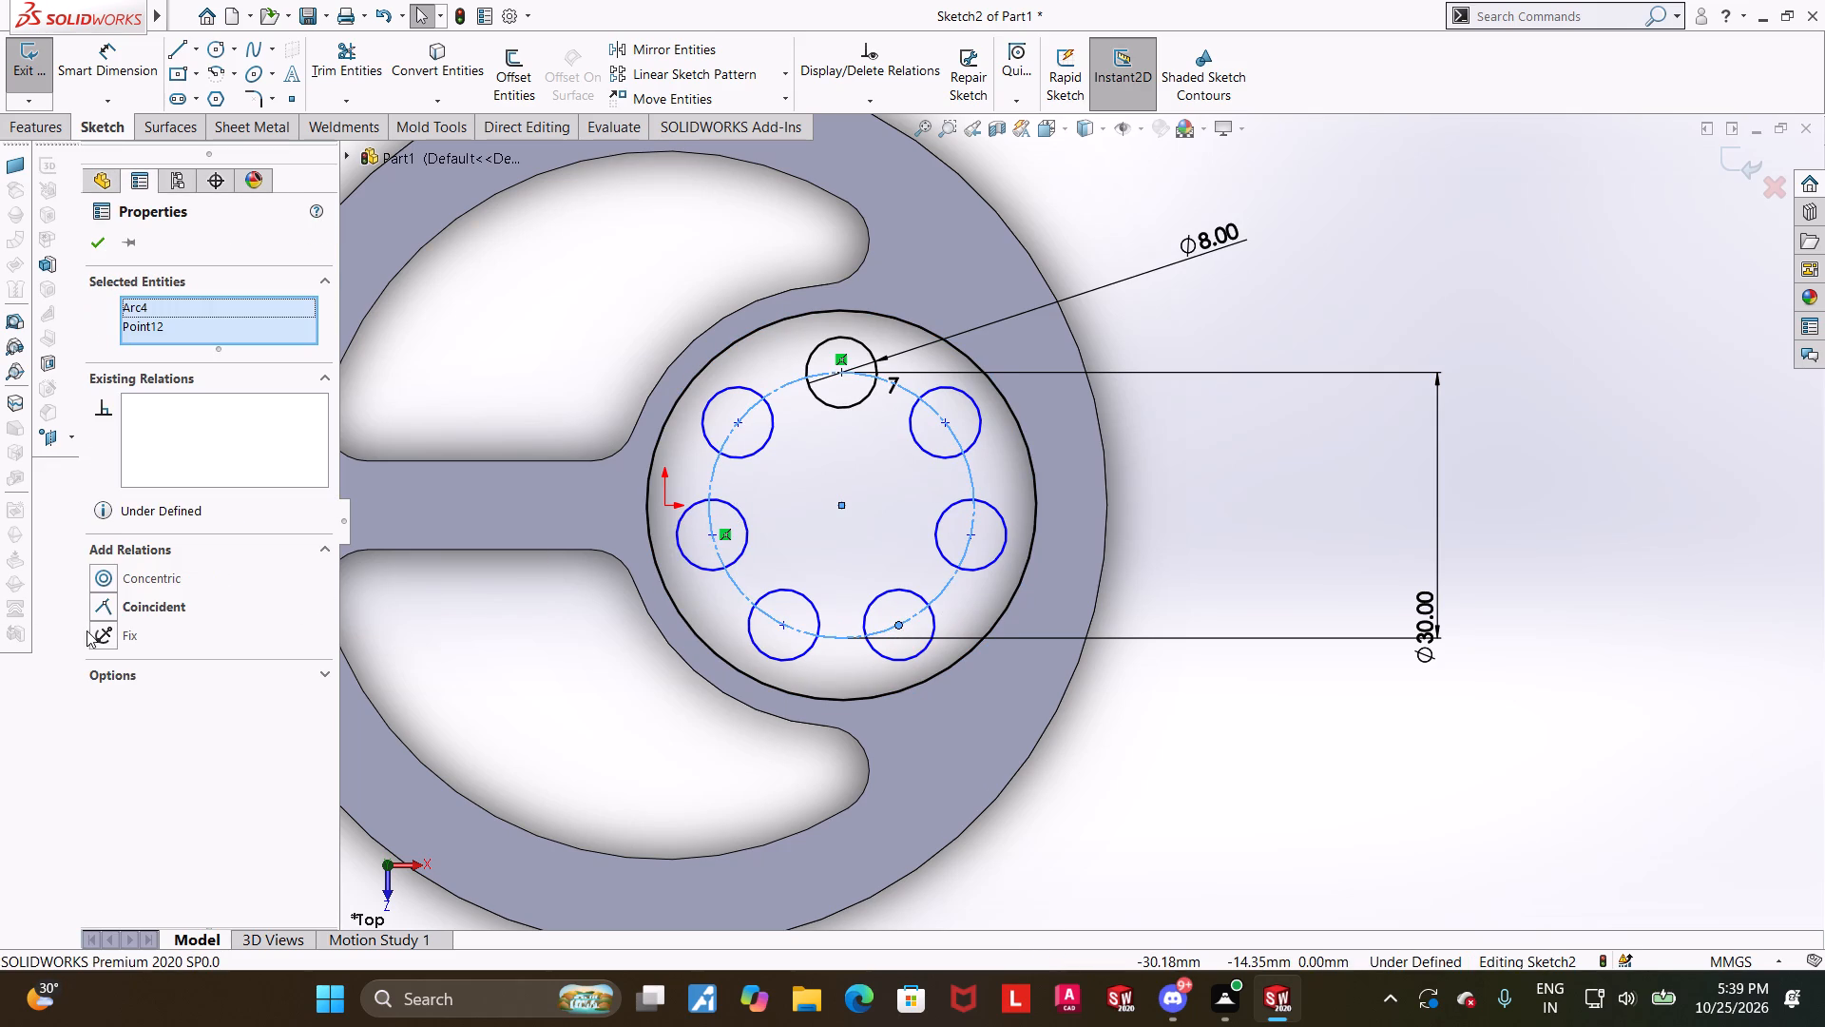
click(106, 612)
click(1357, 775)
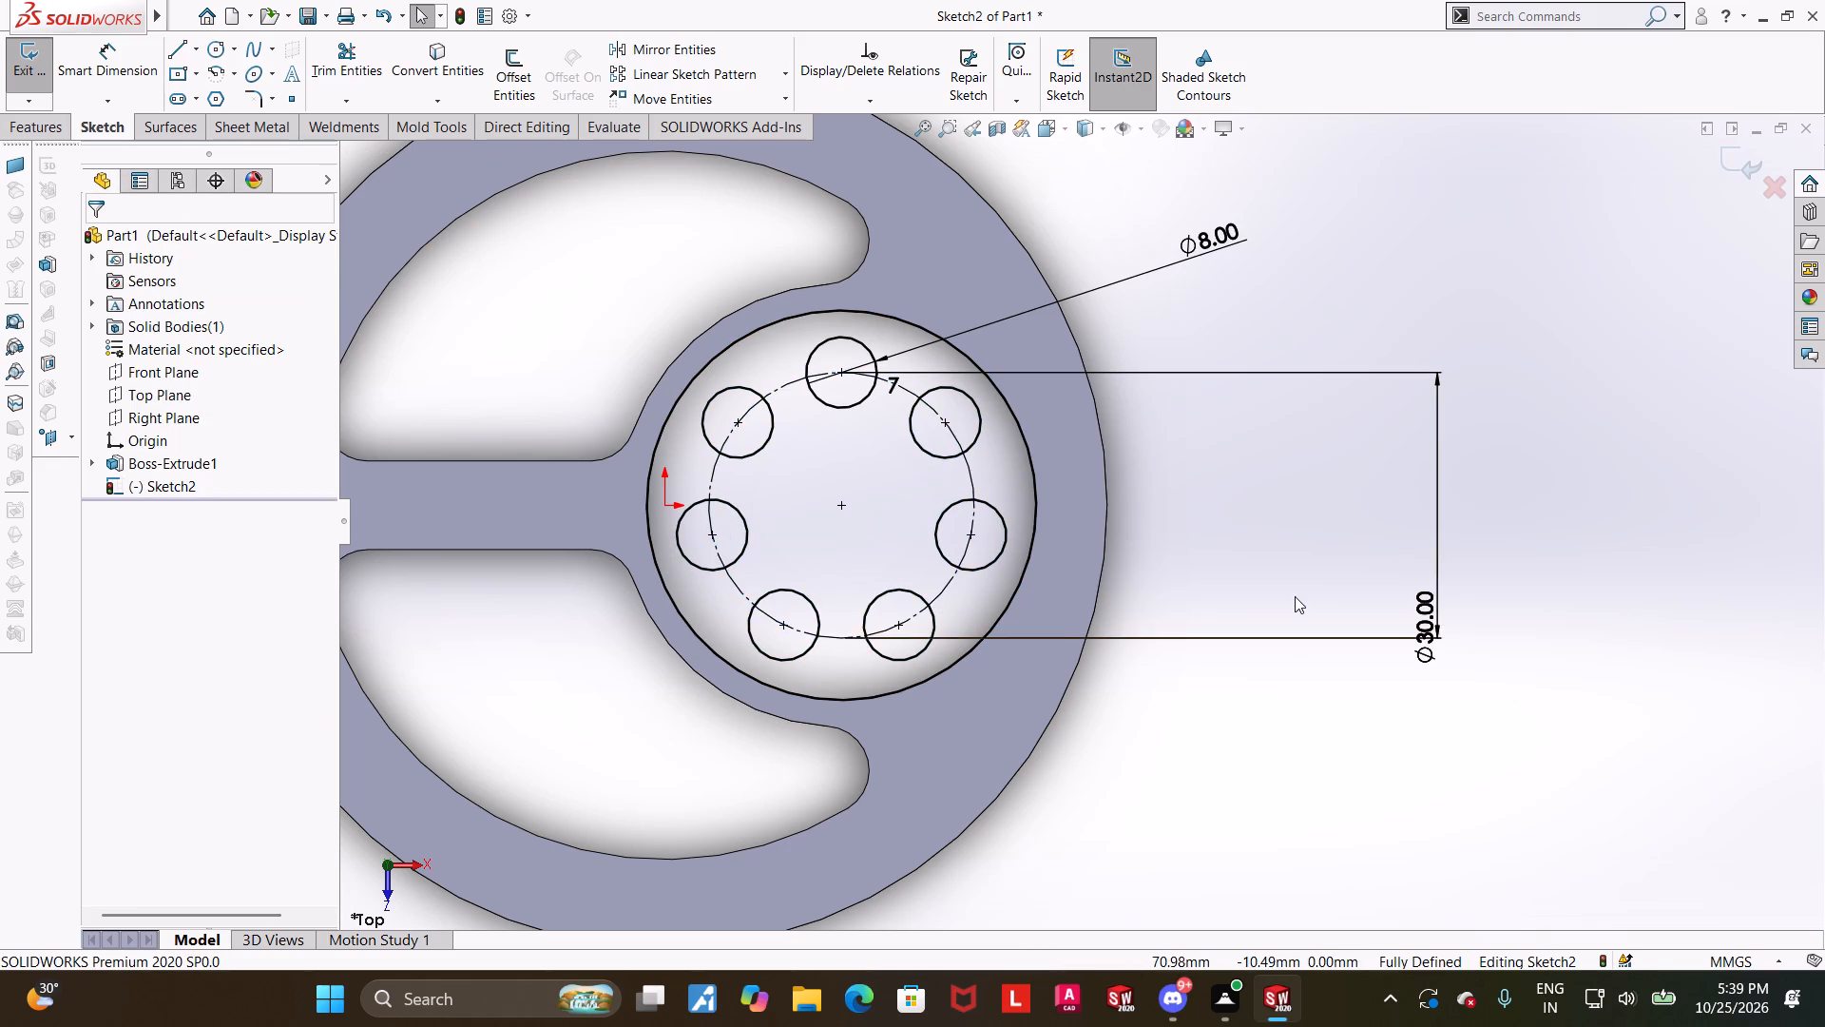
Examine the patterned circle sketch within the ring's bore from several angles.
scroll(1295, 596, up, 3)
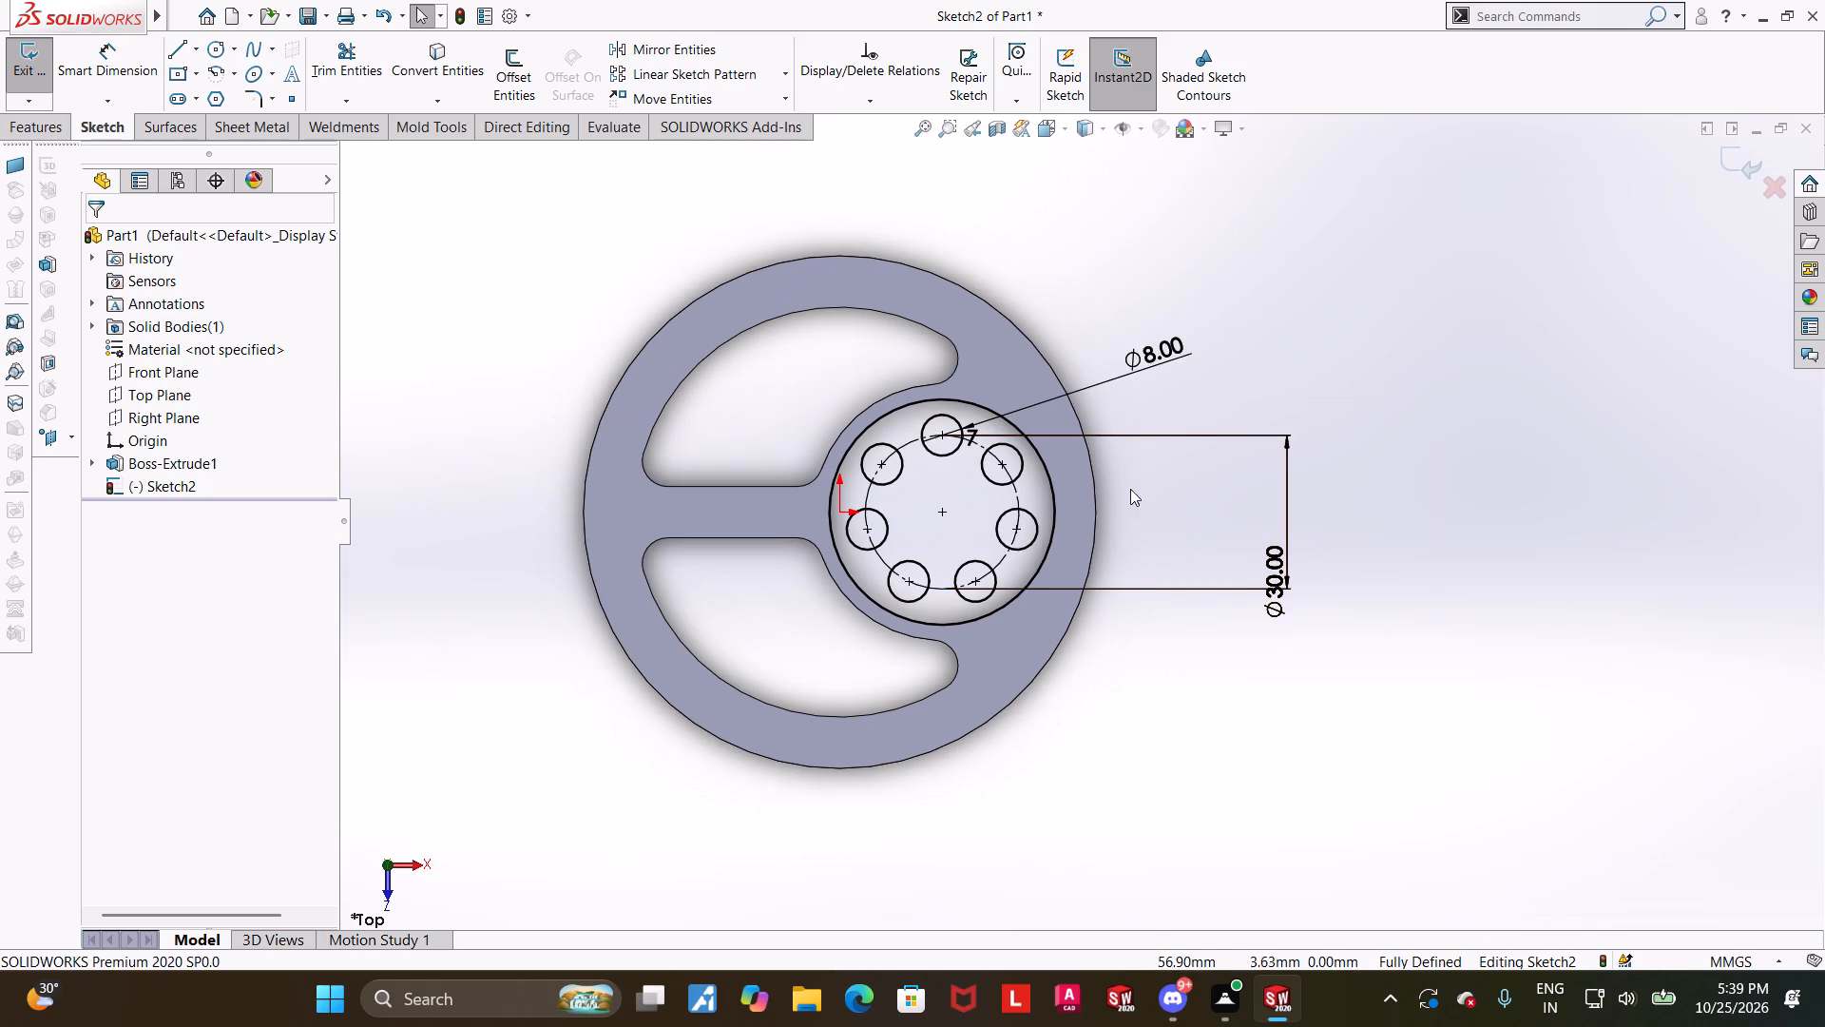
scroll(1104, 476, down, 1)
middle_drag(1086, 622, 1082, 451)
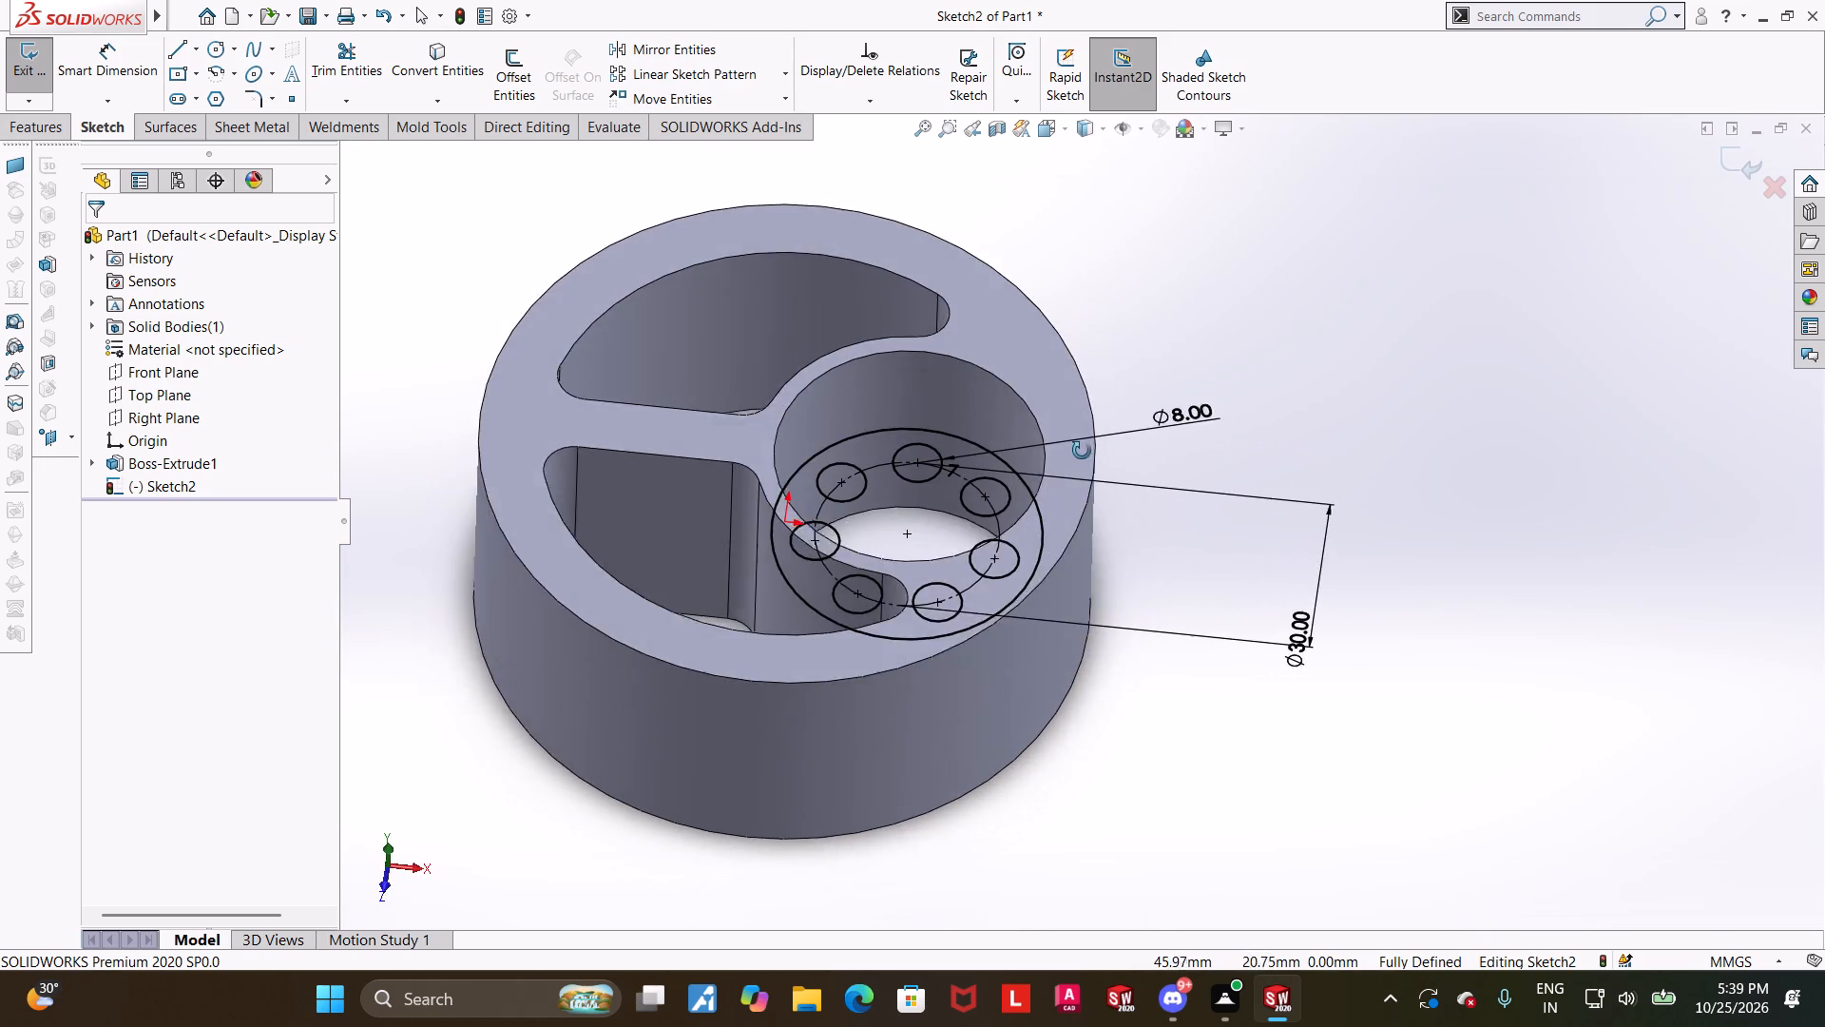
middle_drag(1082, 451, 1084, 441)
middle_drag(1082, 427, 1050, 438)
scroll(1082, 487, down, 1)
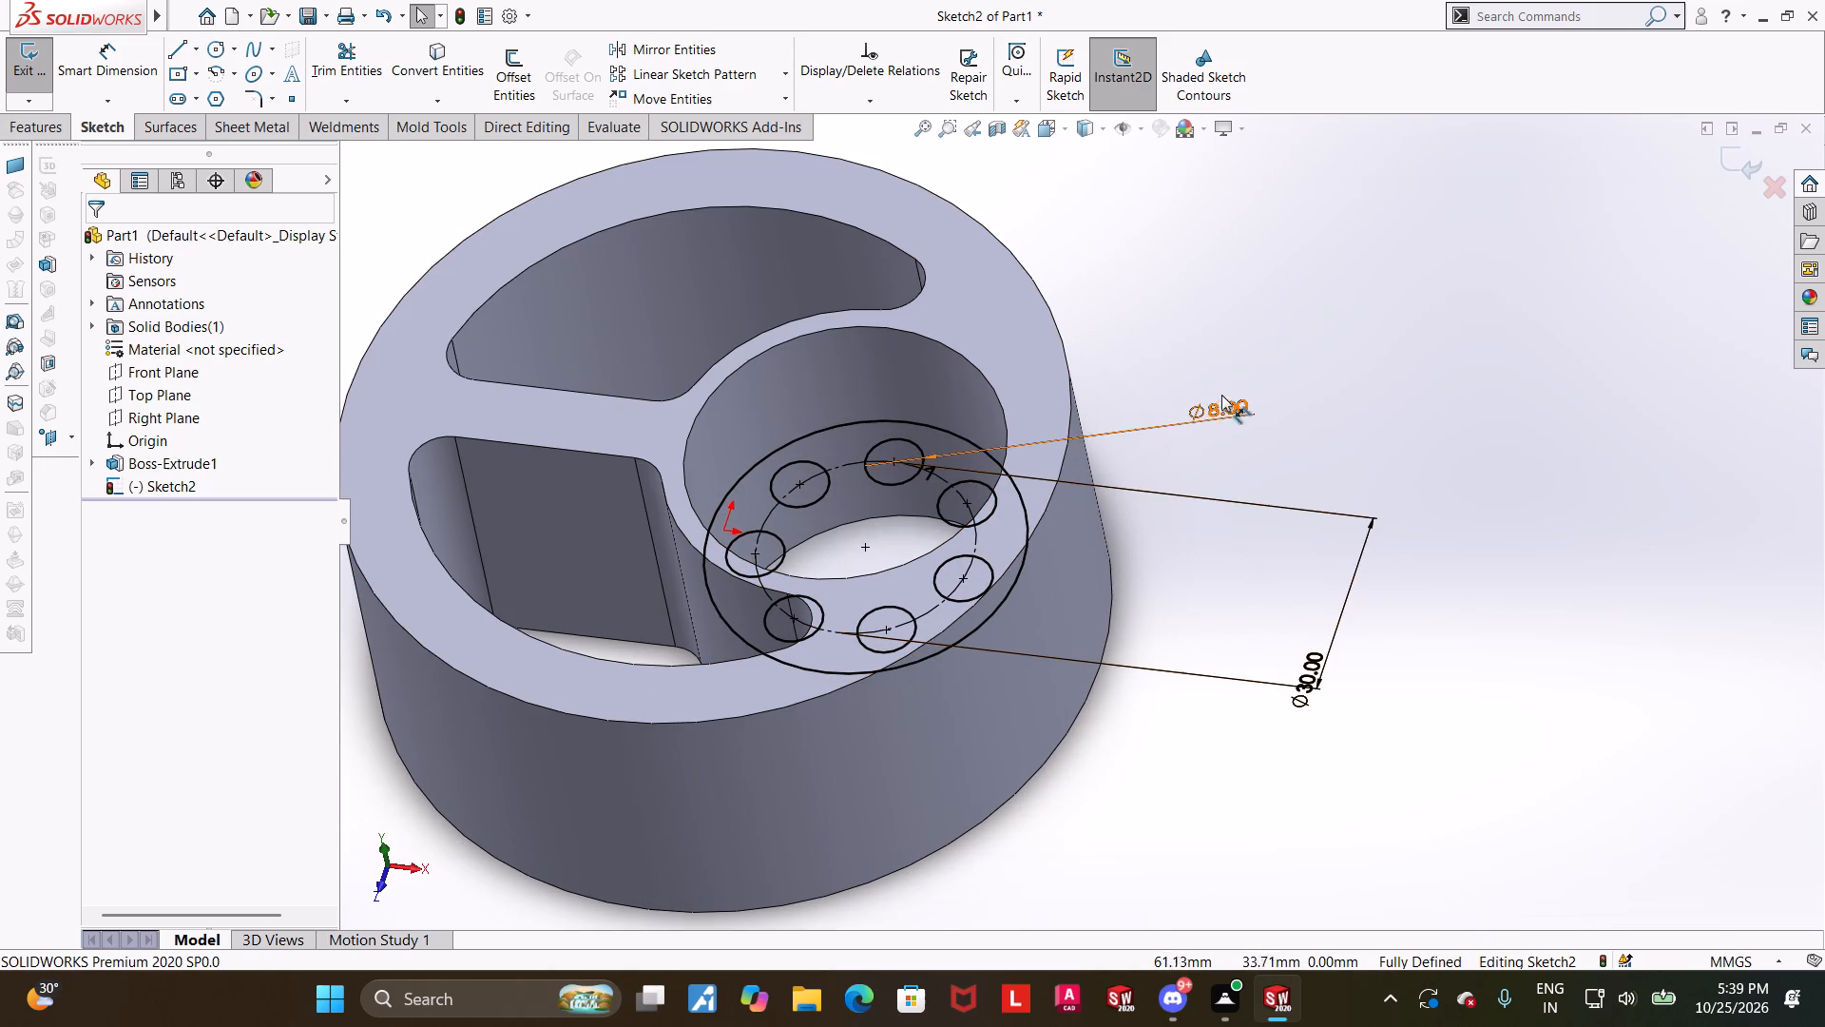
middle_drag(1259, 393, 1248, 536)
scroll(1212, 435, up, 1)
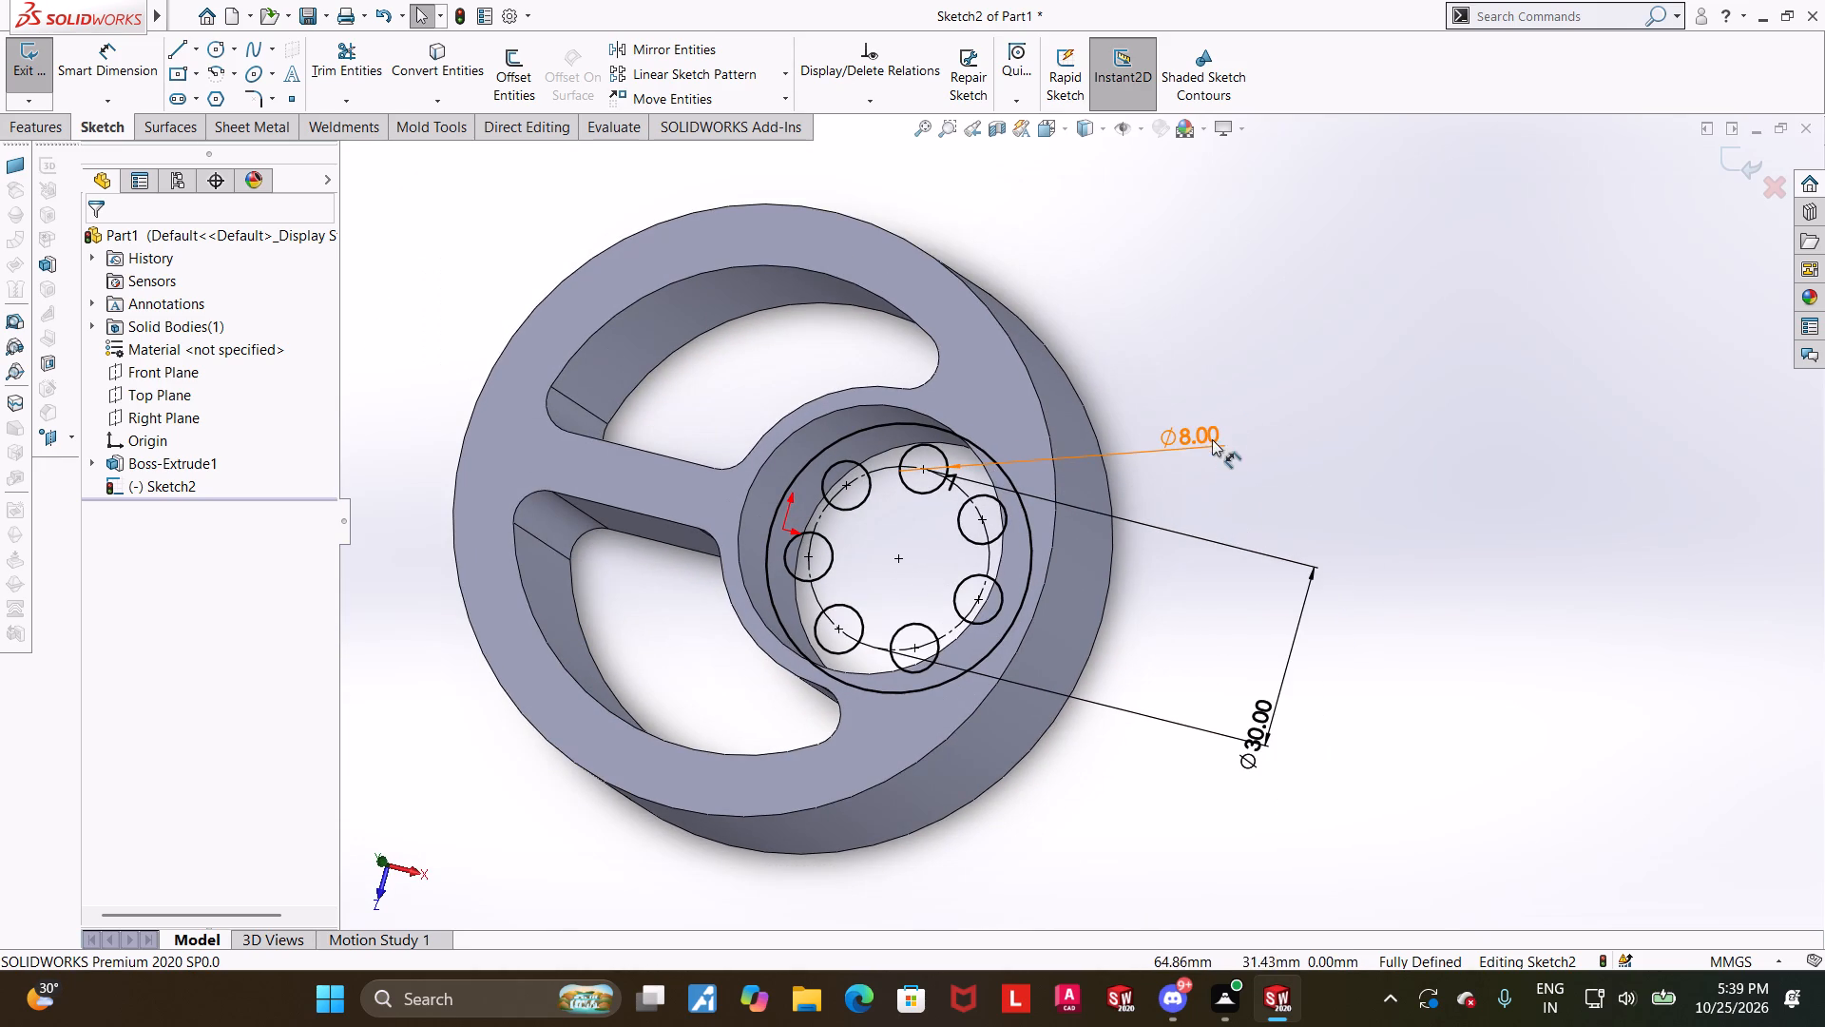
scroll(1096, 456, down, 1)
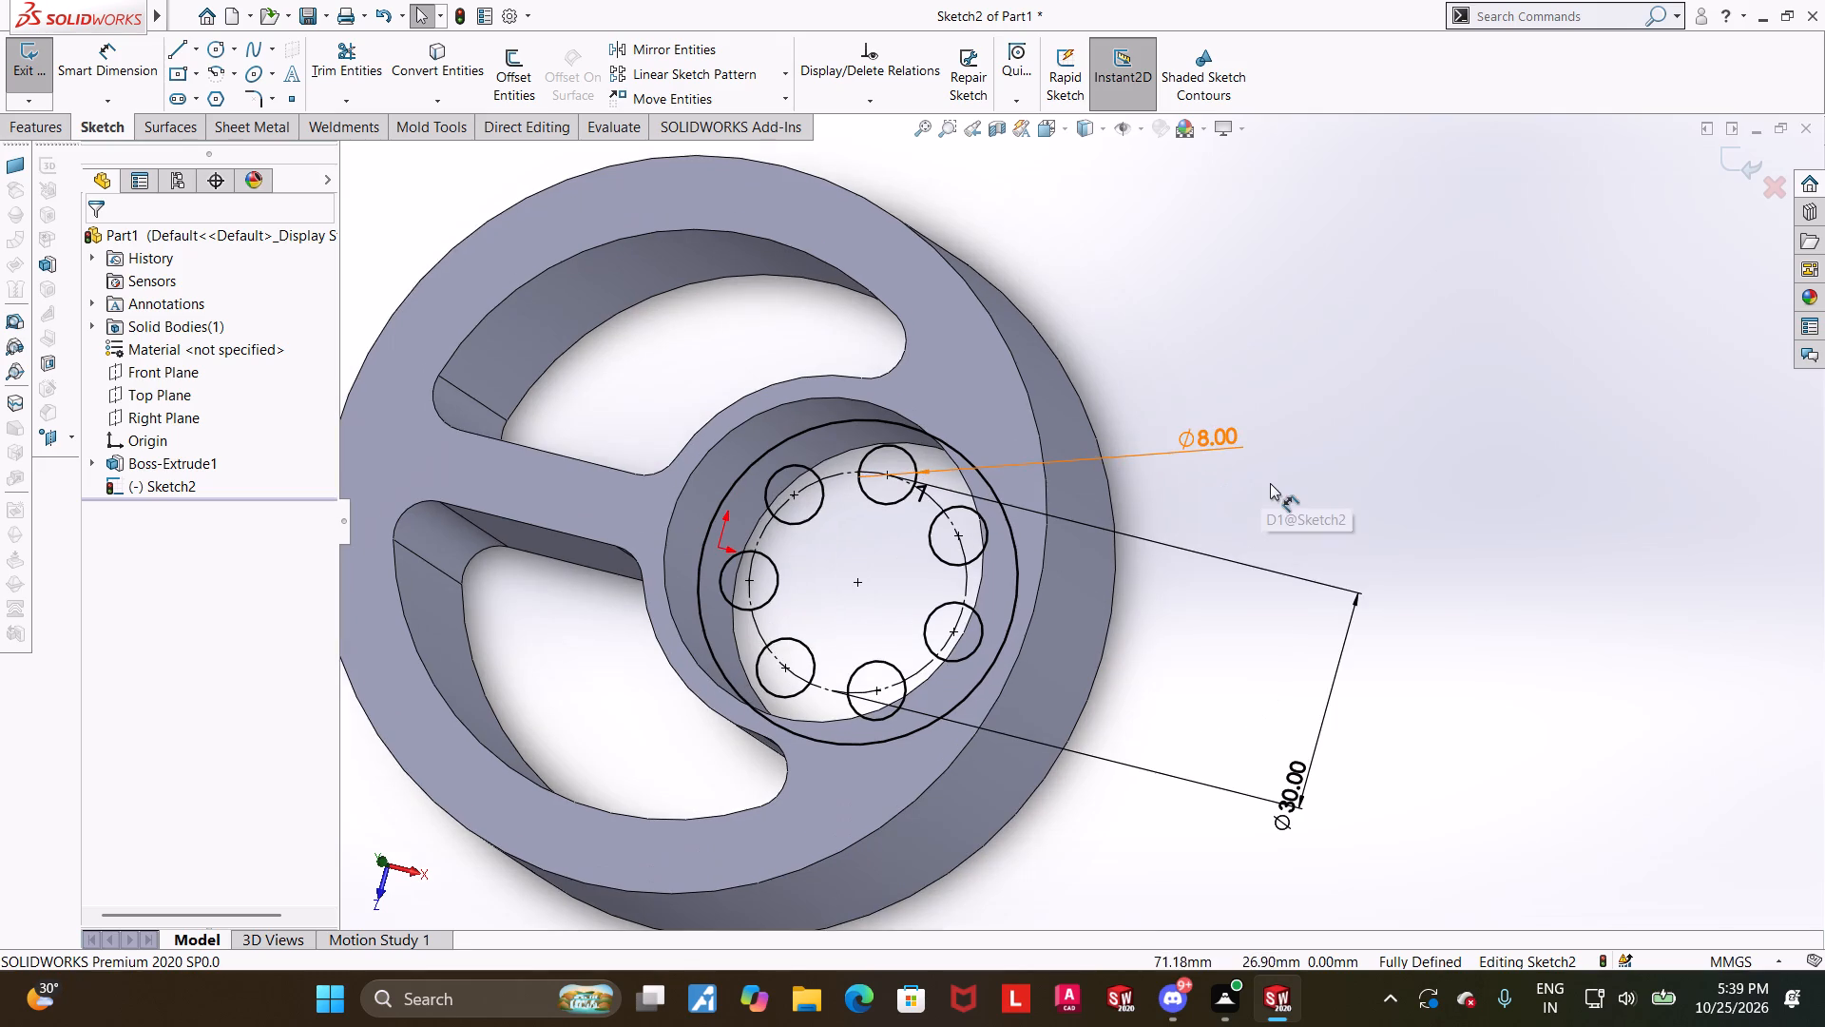
scroll(1270, 484, up, 3)
middle_drag(1280, 494, 1325, 522)
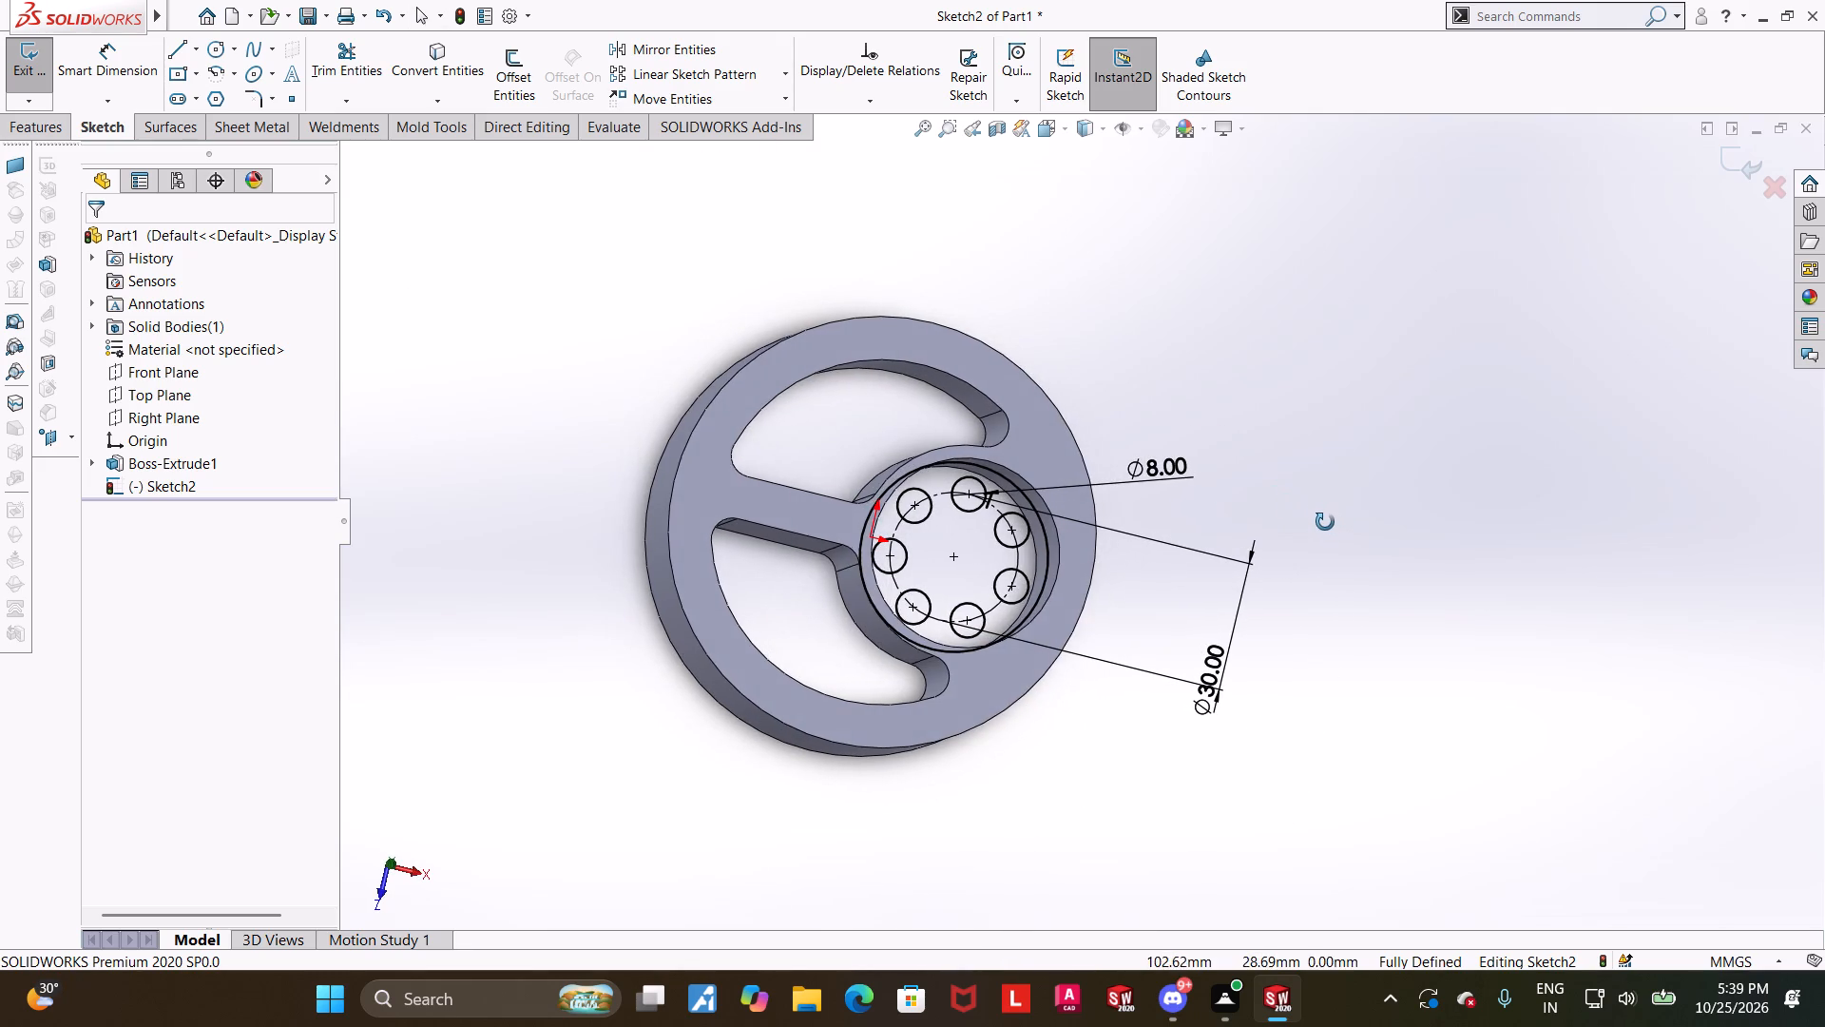
middle_drag(1325, 522, 1317, 523)
scroll(1327, 533, up, 3)
scroll(1143, 523, down, 2)
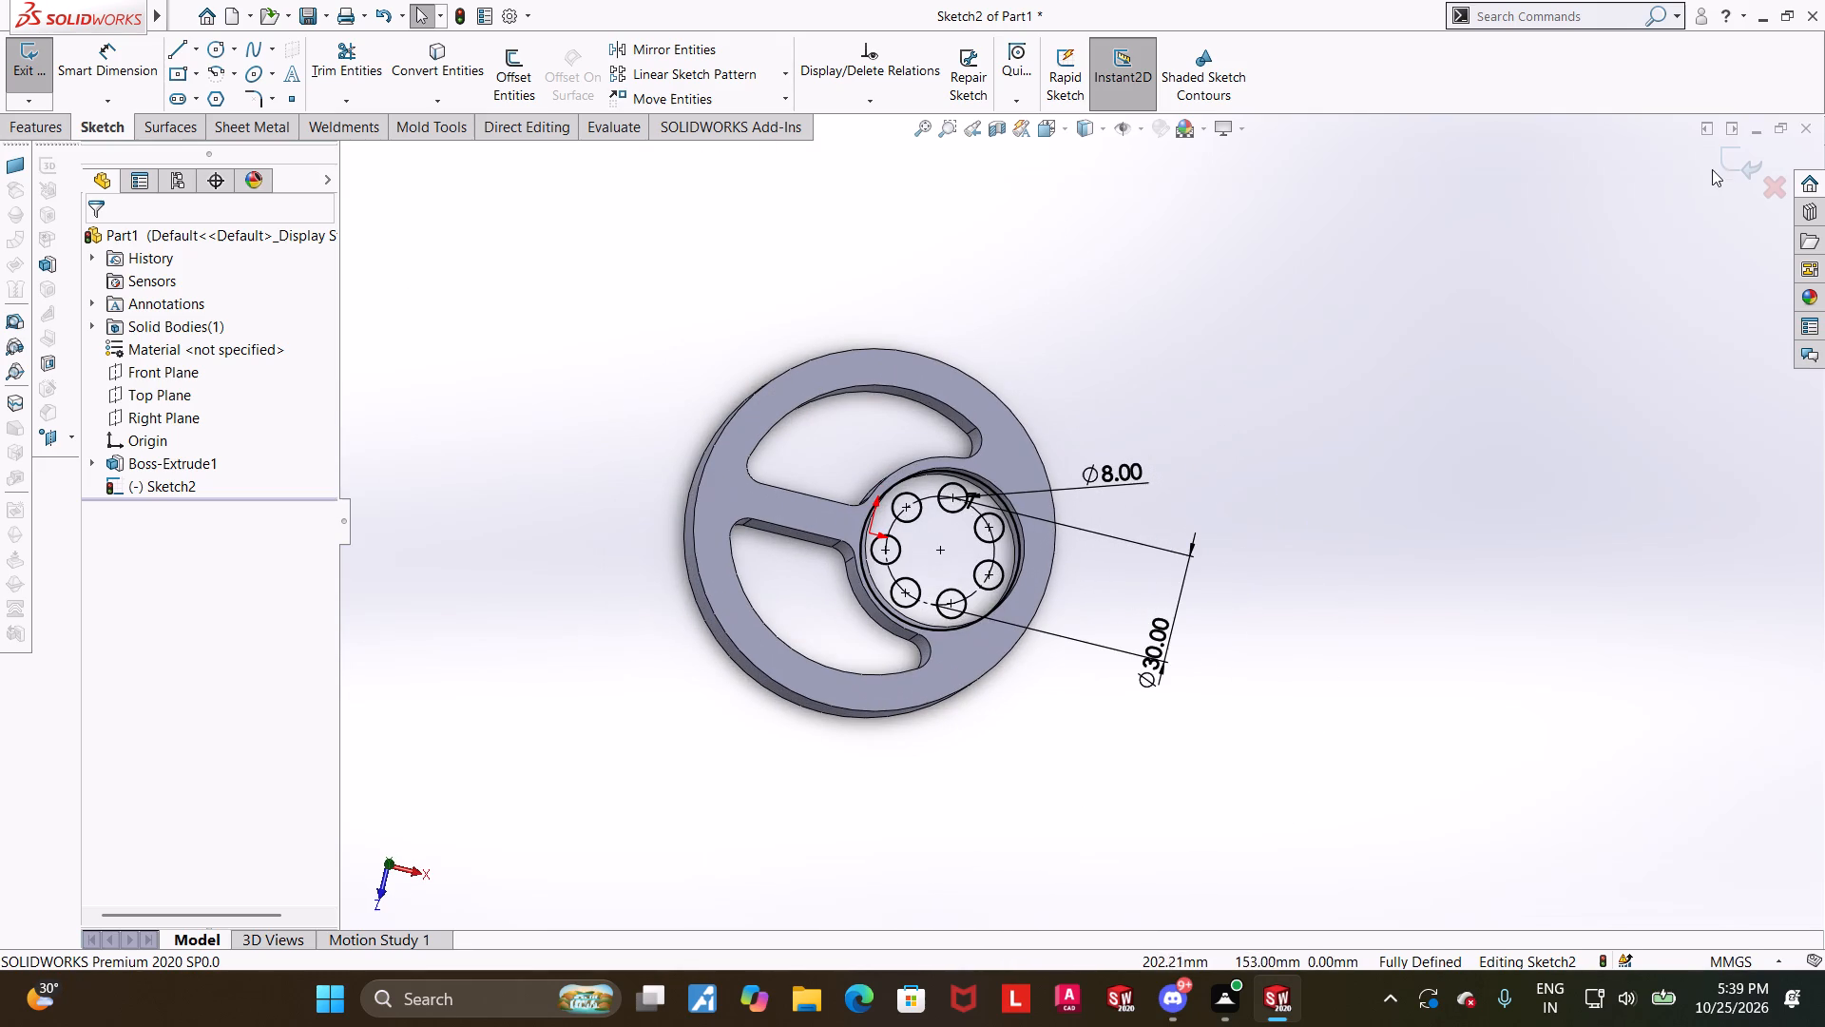
Exit the patterned circle sketch and extrude it as a boss with a Mid Plane depth of 32 mm, merged with the ring.
click(1723, 168)
middle_drag(1370, 589, 1342, 413)
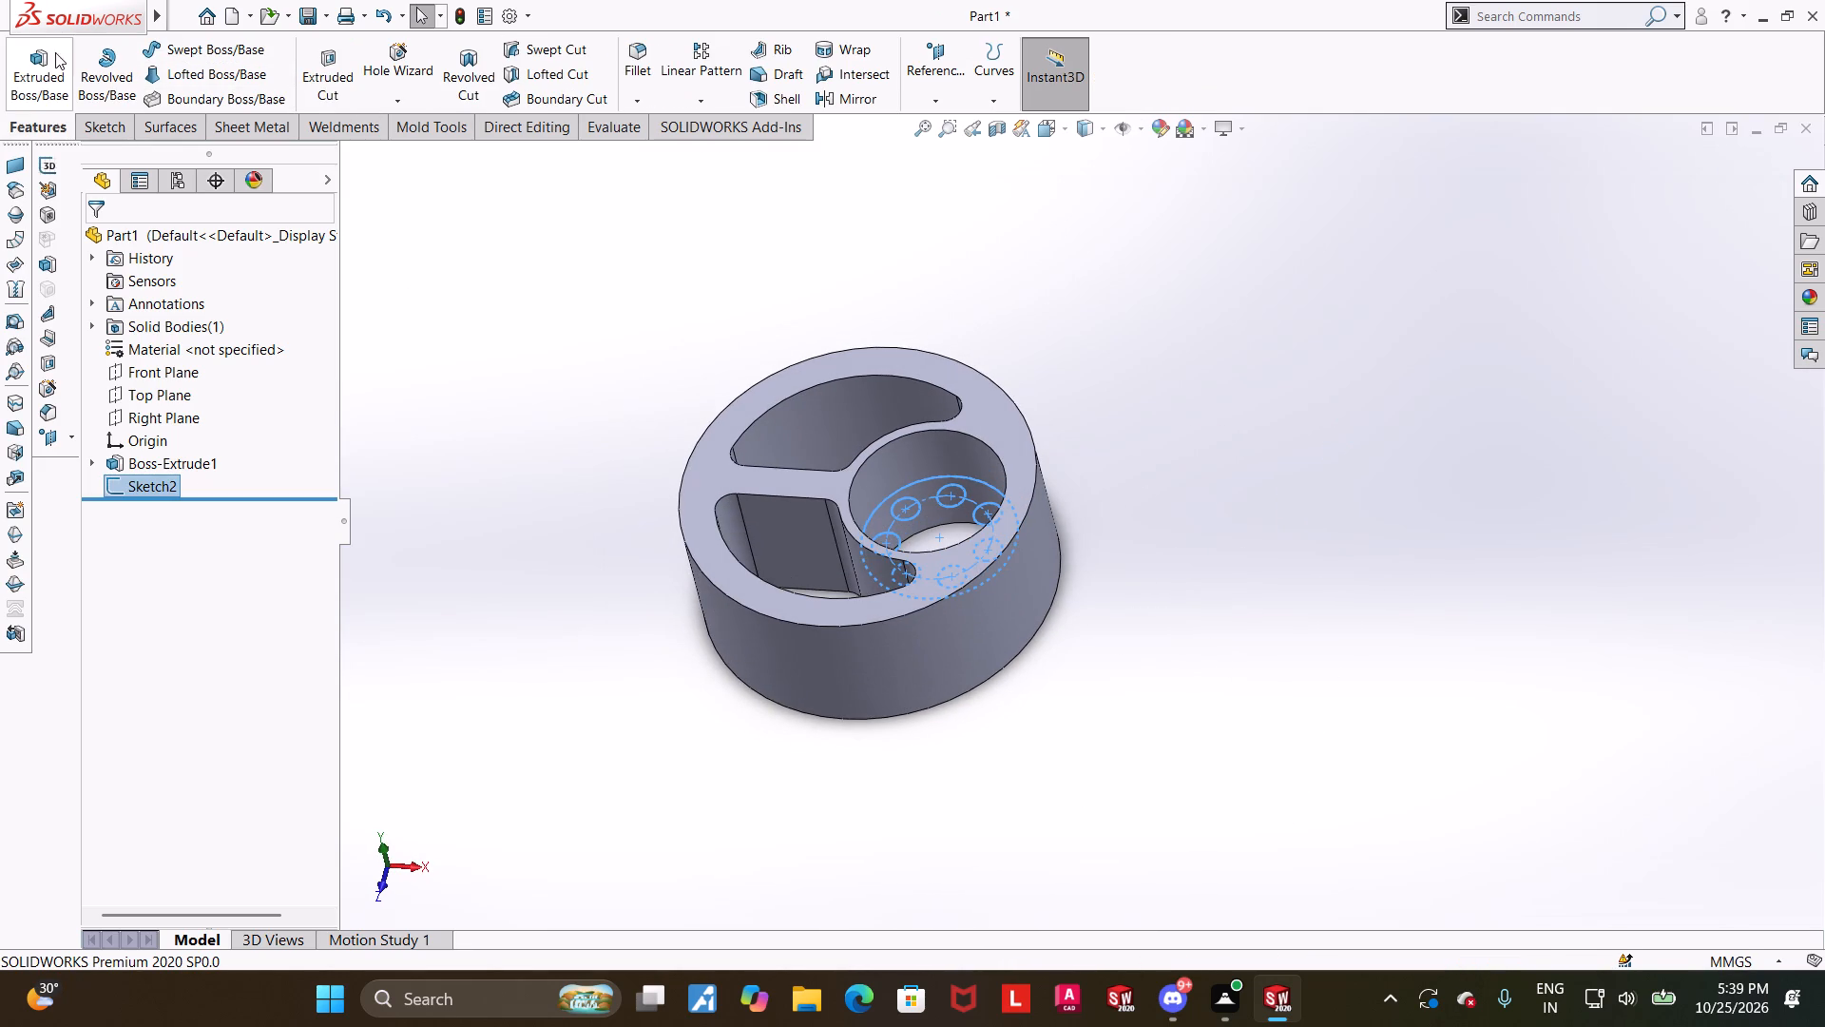
click(52, 52)
click(140, 372)
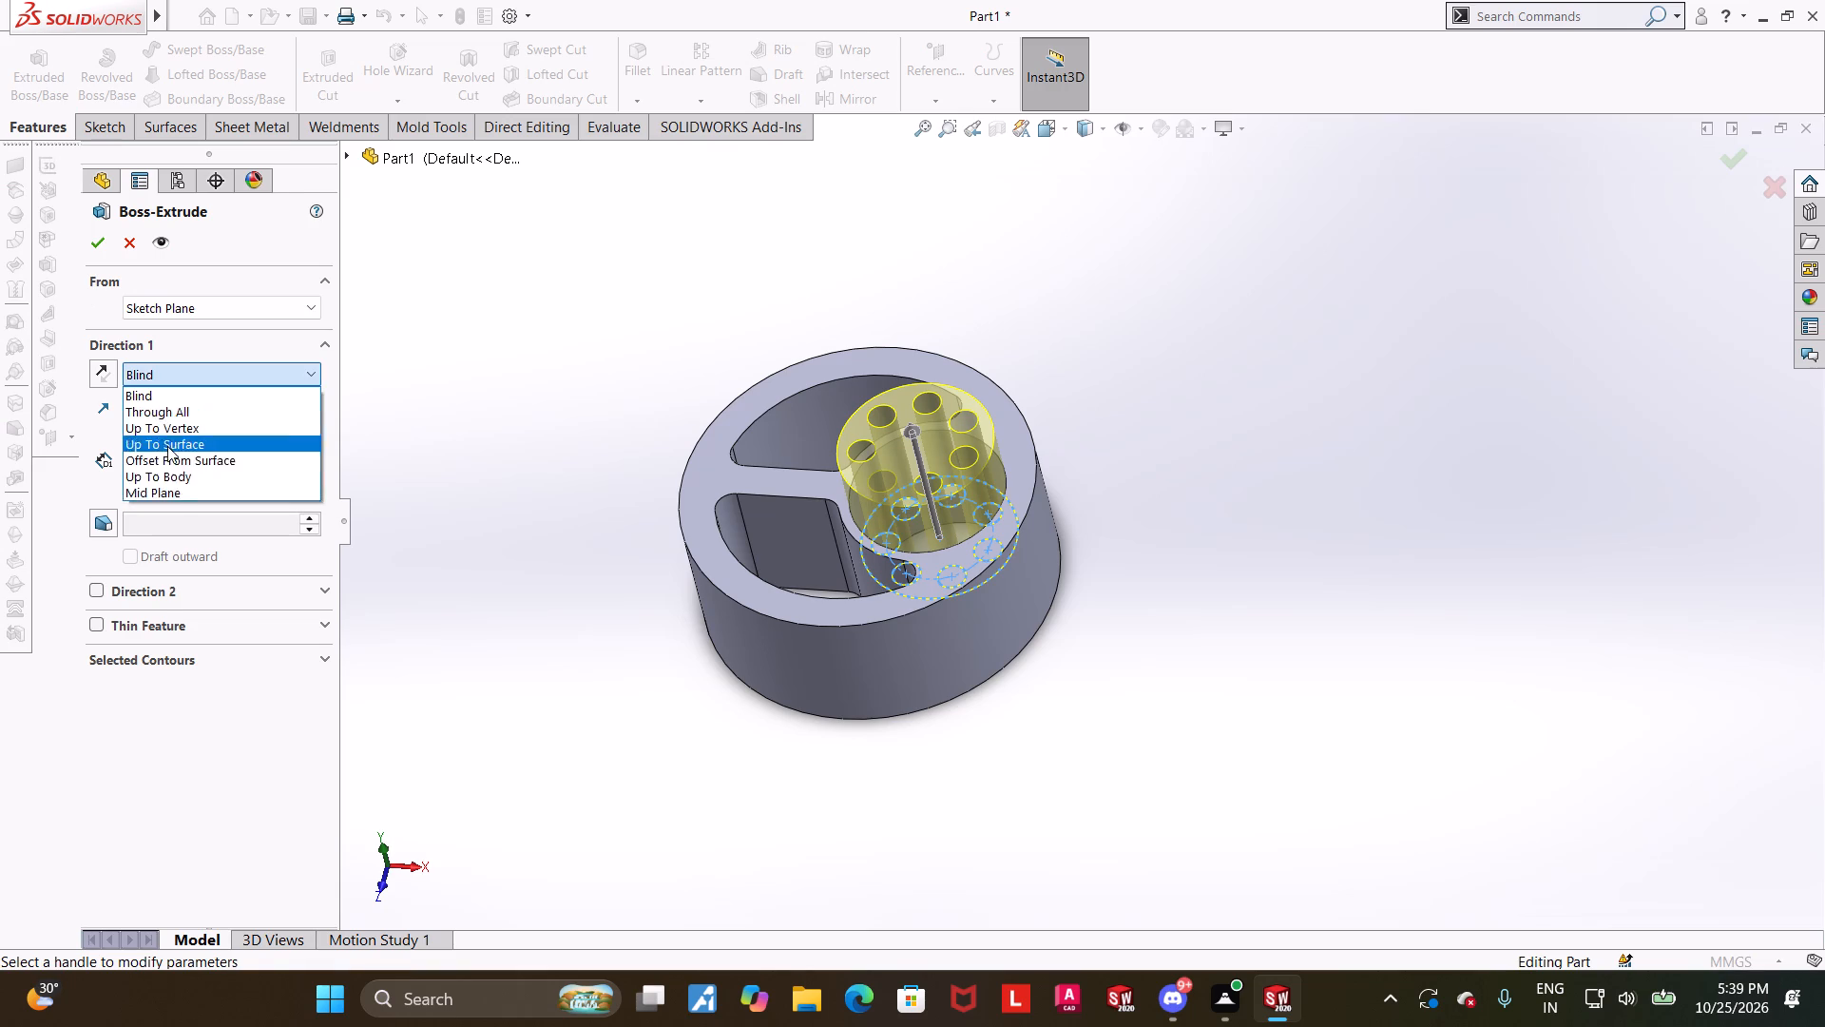
click(172, 486)
middle_drag(1101, 569, 1101, 528)
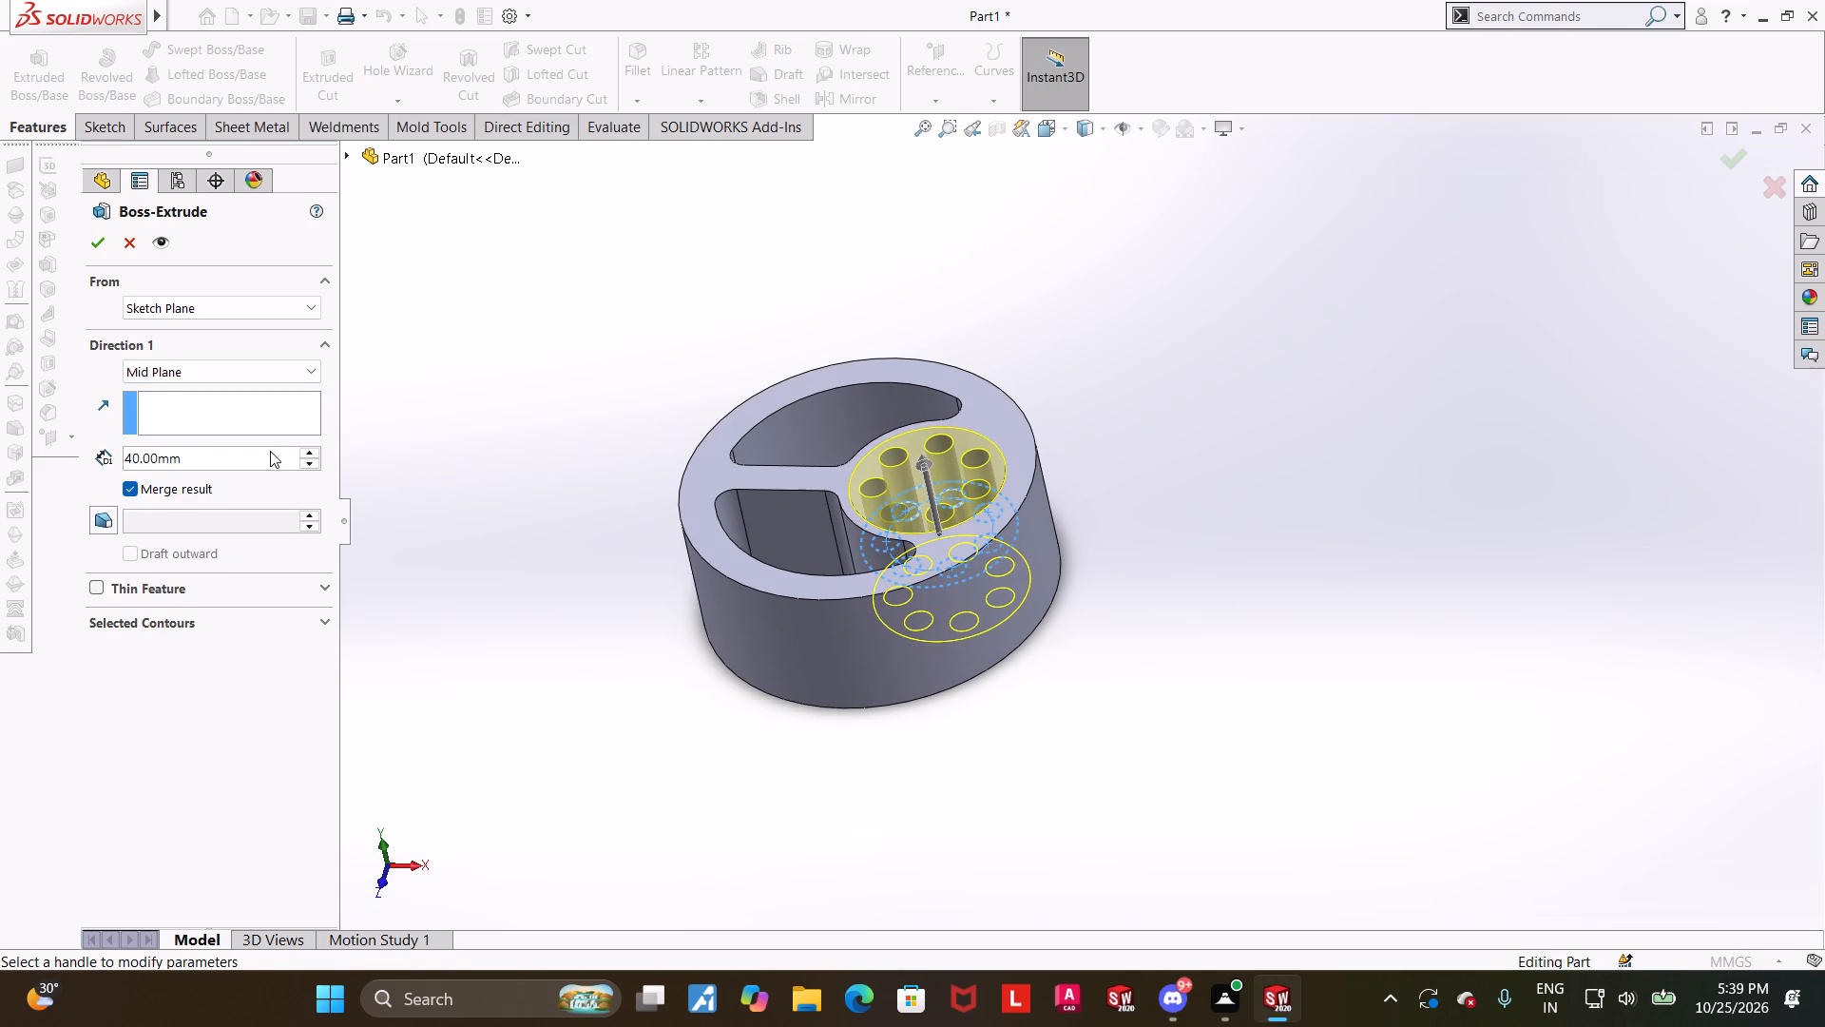
double_click(263, 448)
drag(263, 455, 0, 454)
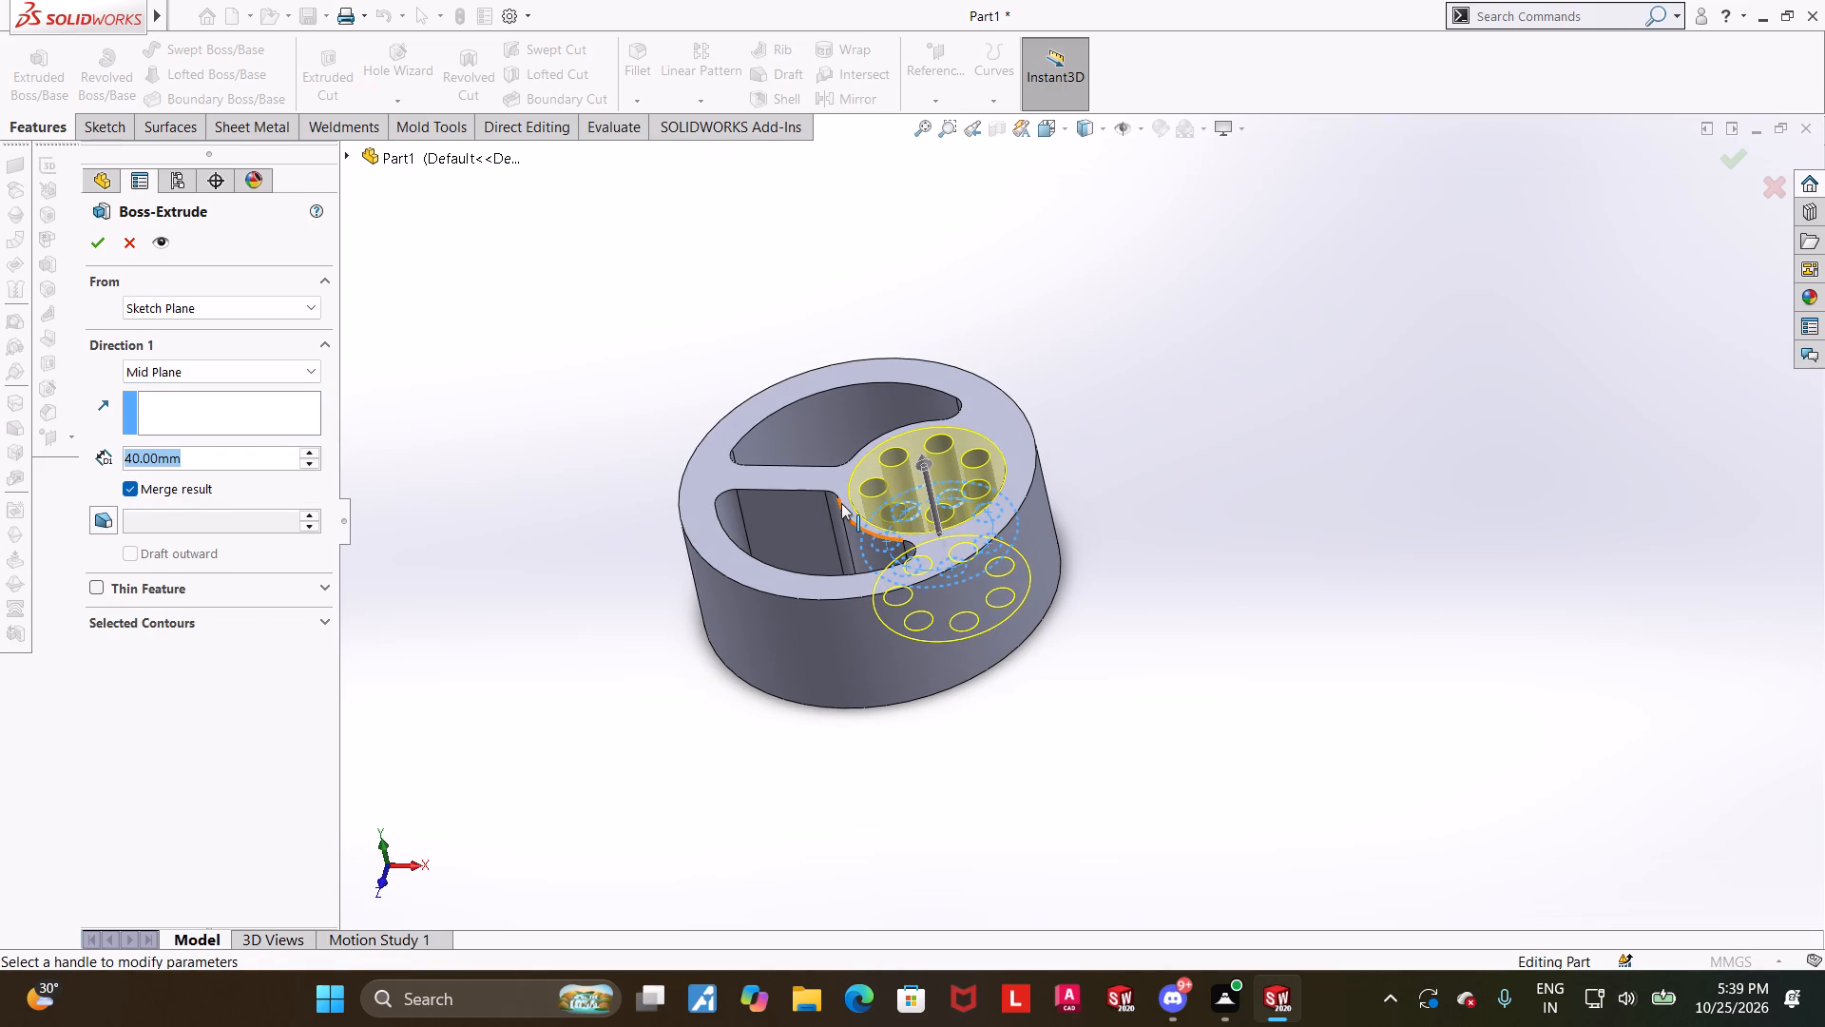
text(32)
key(Return)
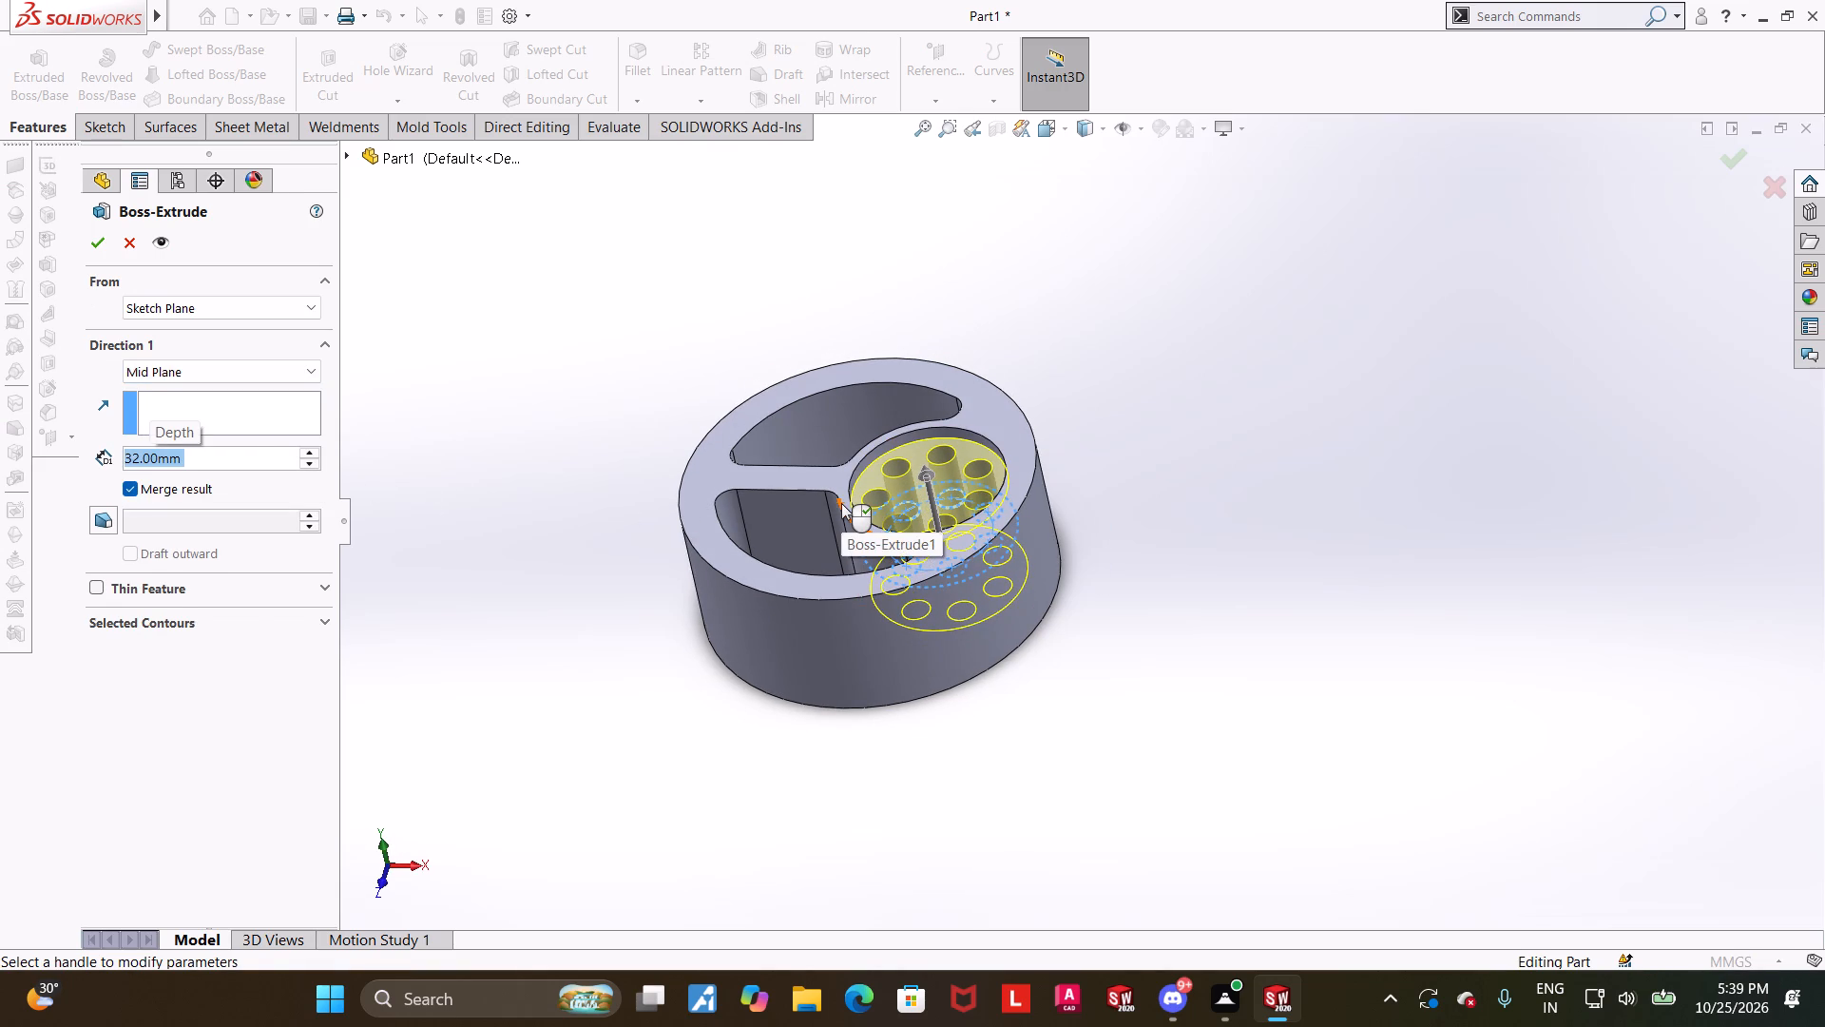
click(86, 242)
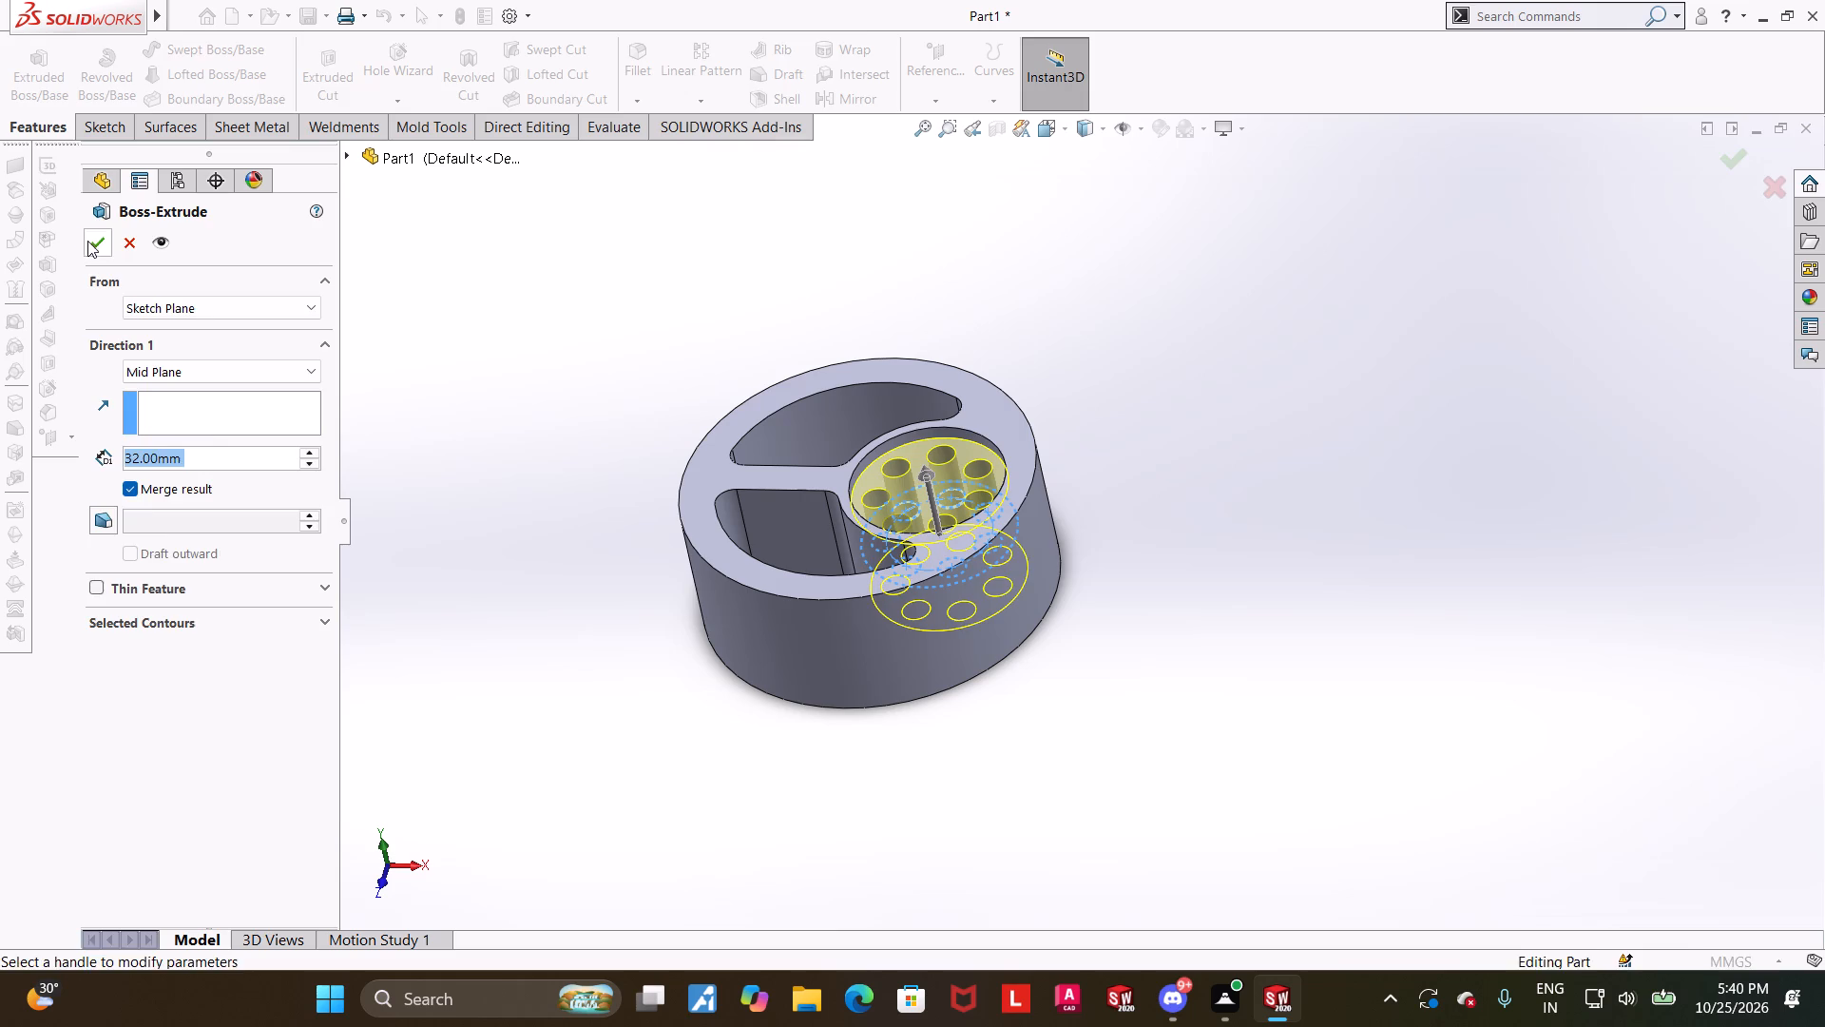
click(1502, 588)
Start a new sketch on the Top Plane, viewed face-on.
middle_drag(1006, 495, 950, 512)
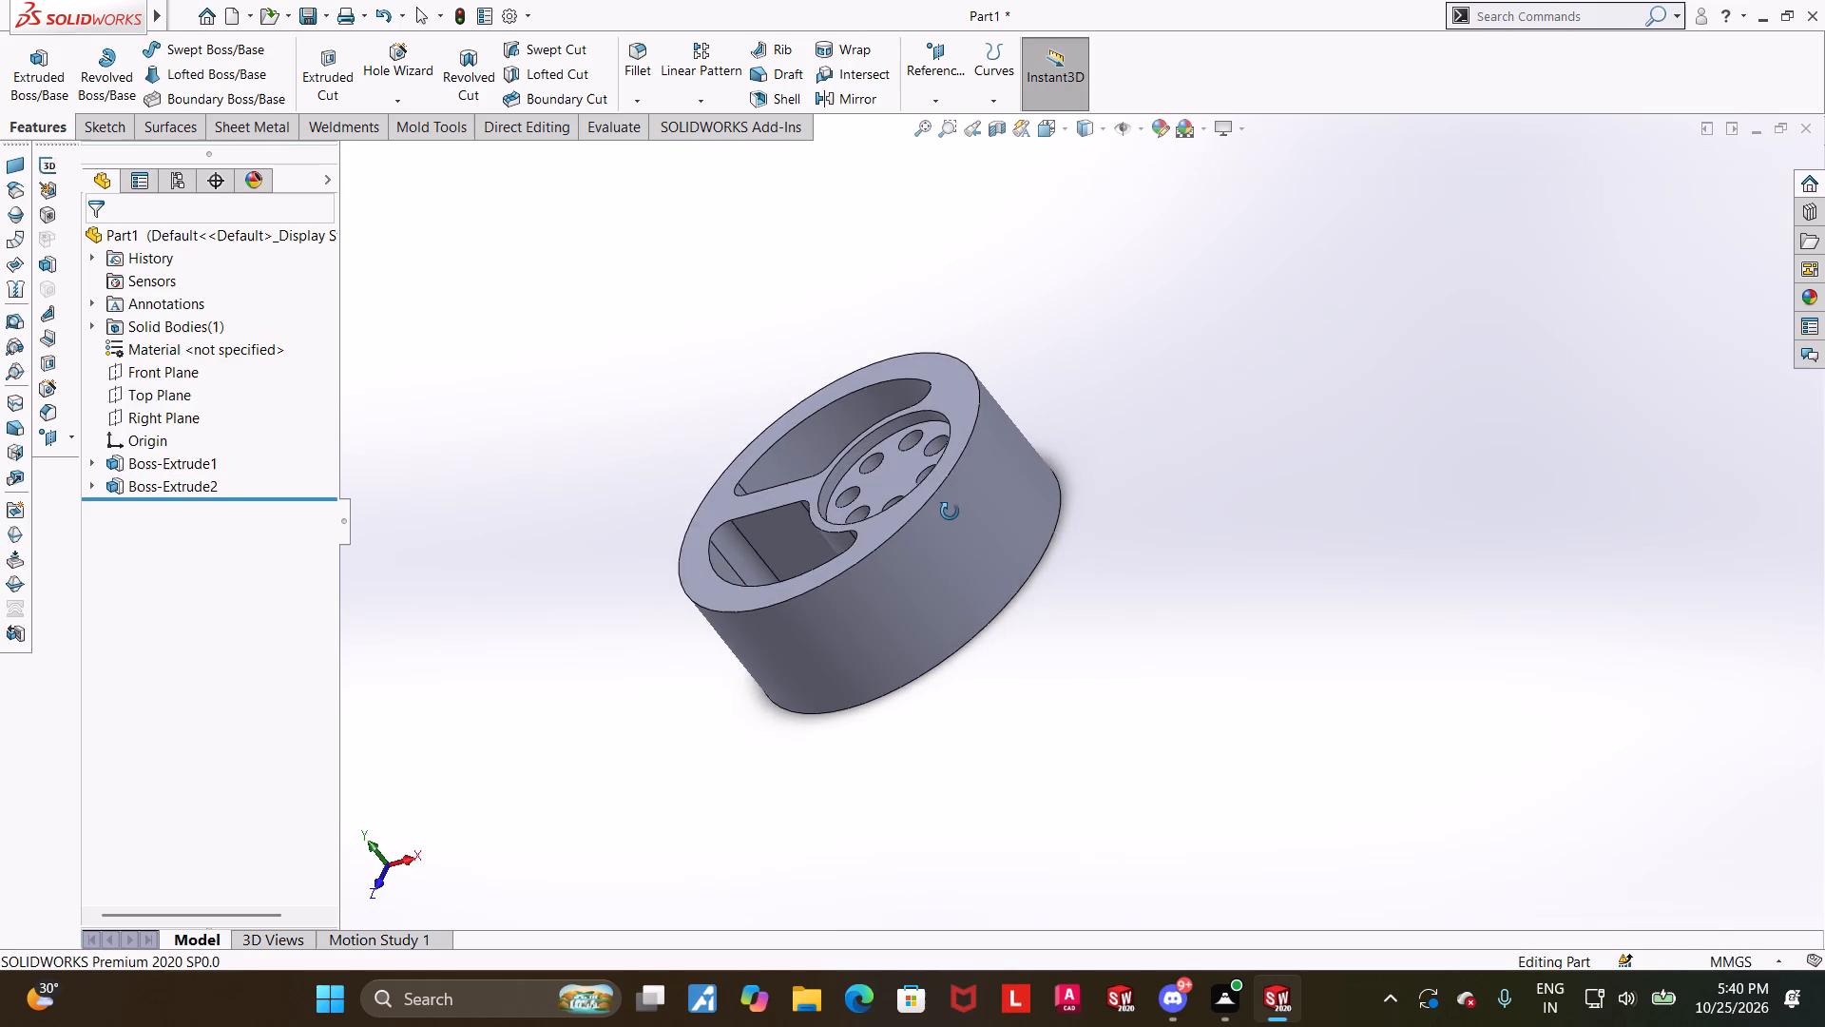
middle_drag(950, 512, 1027, 505)
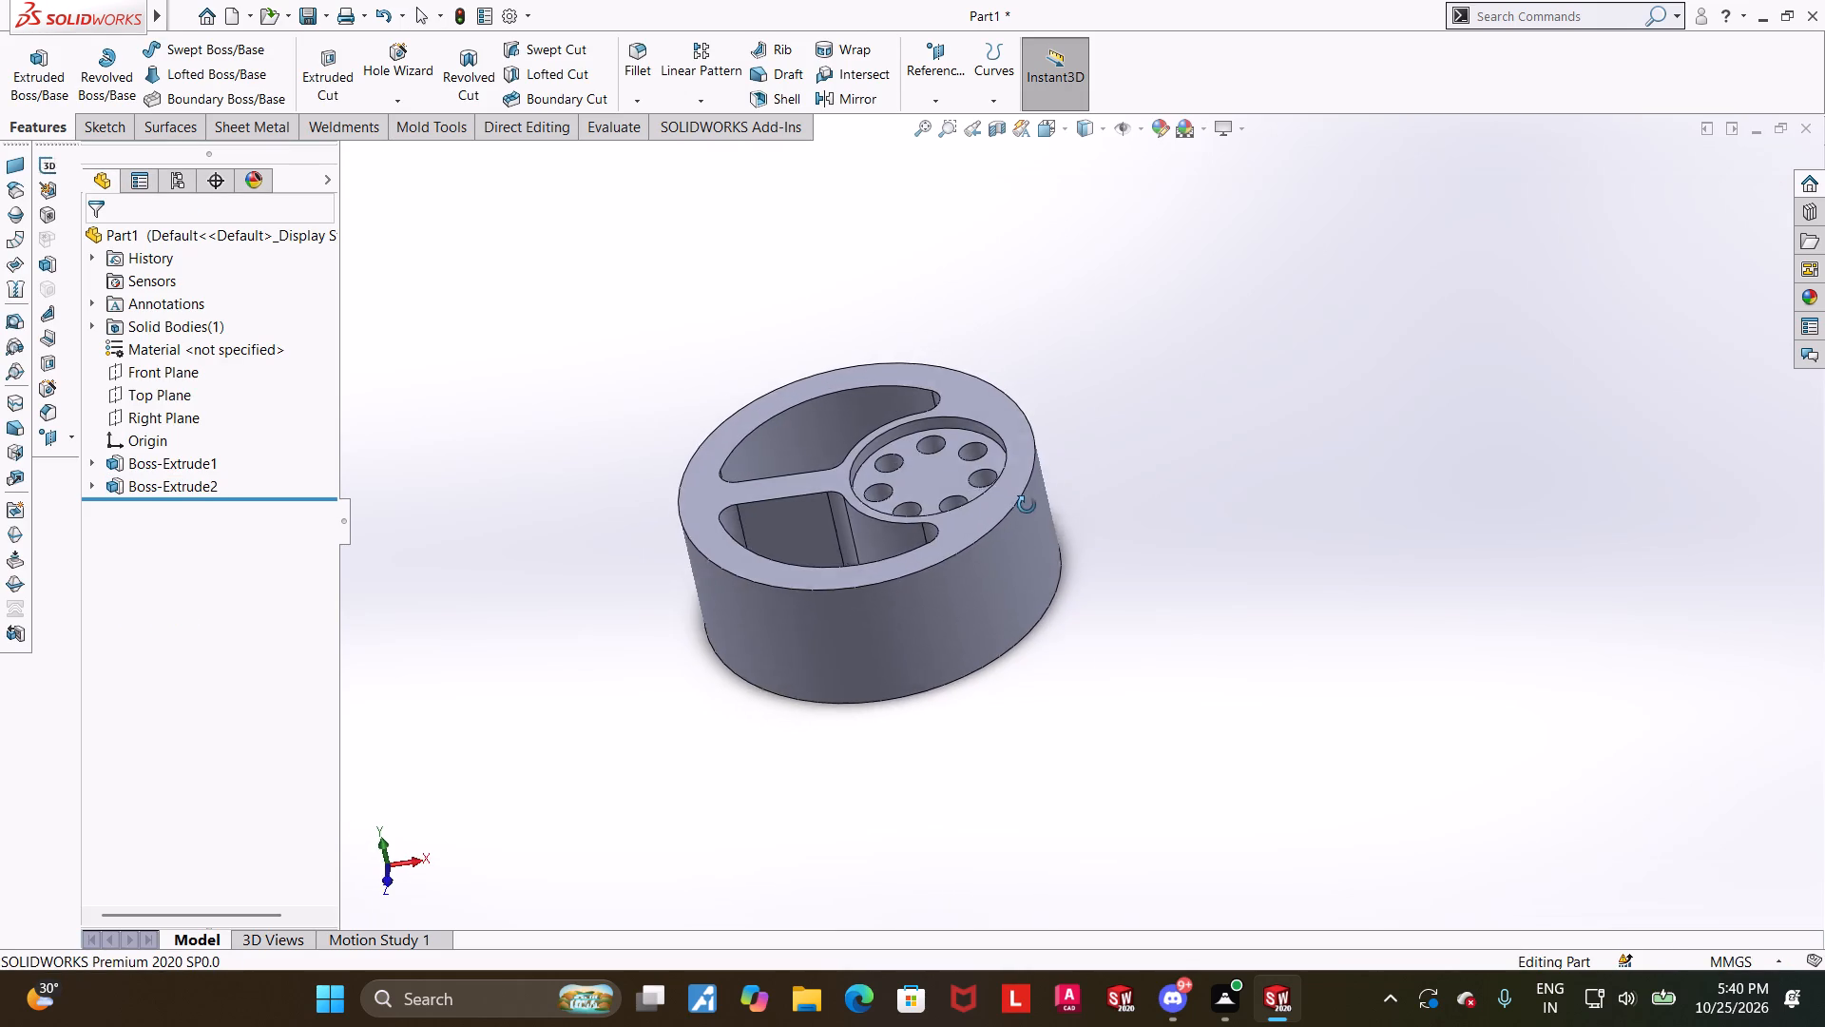
middle_drag(1027, 505, 1009, 579)
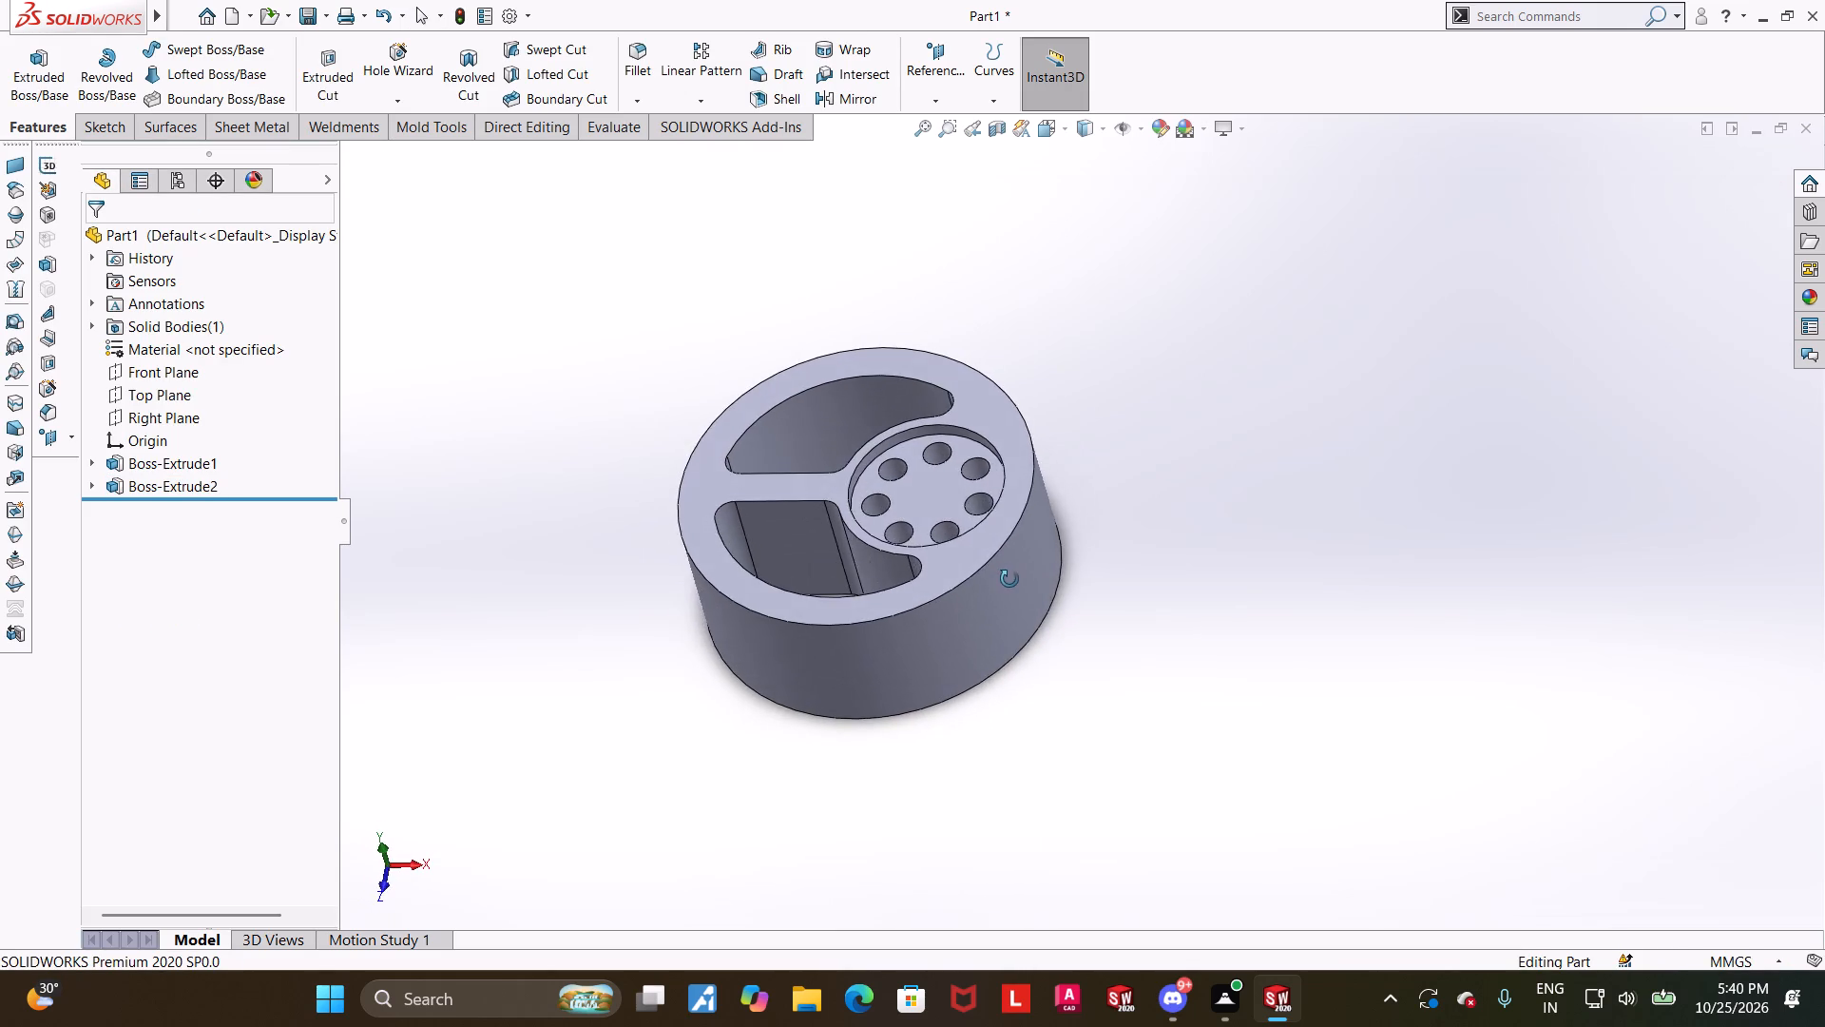
middle_drag(1009, 579, 1055, 538)
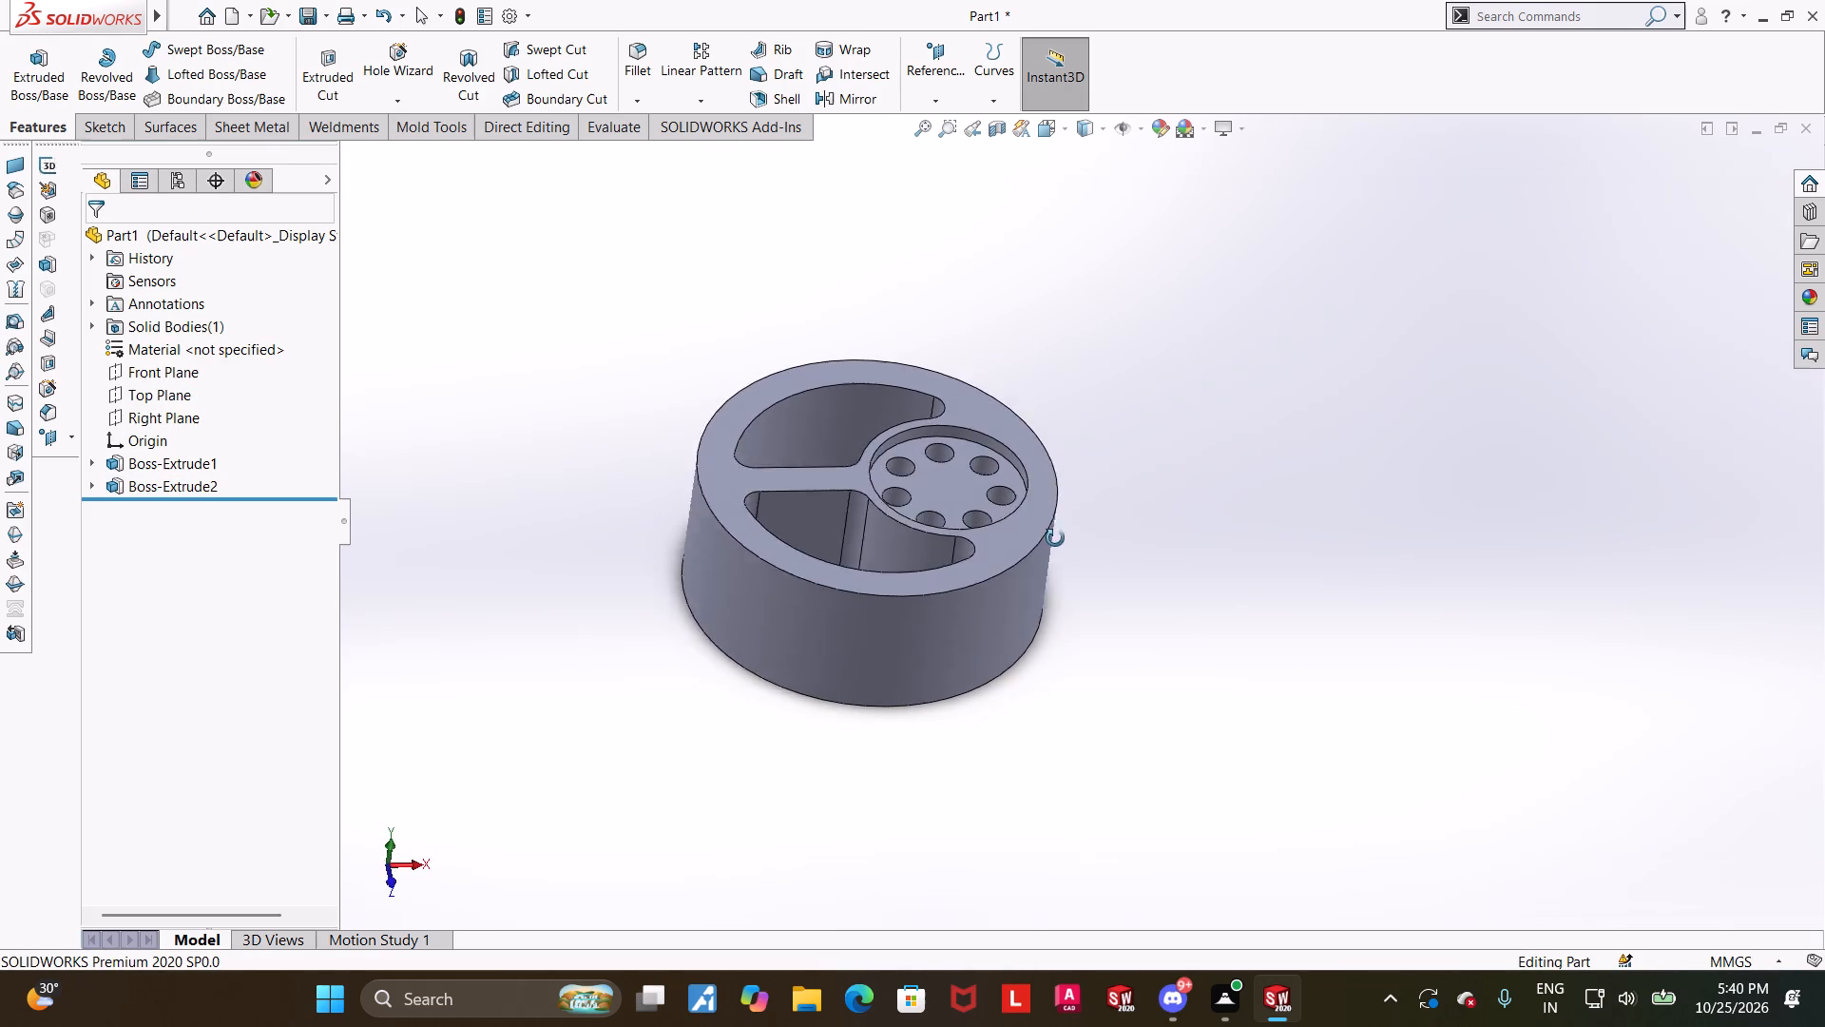
middle_drag(1055, 538, 1029, 546)
click(123, 370)
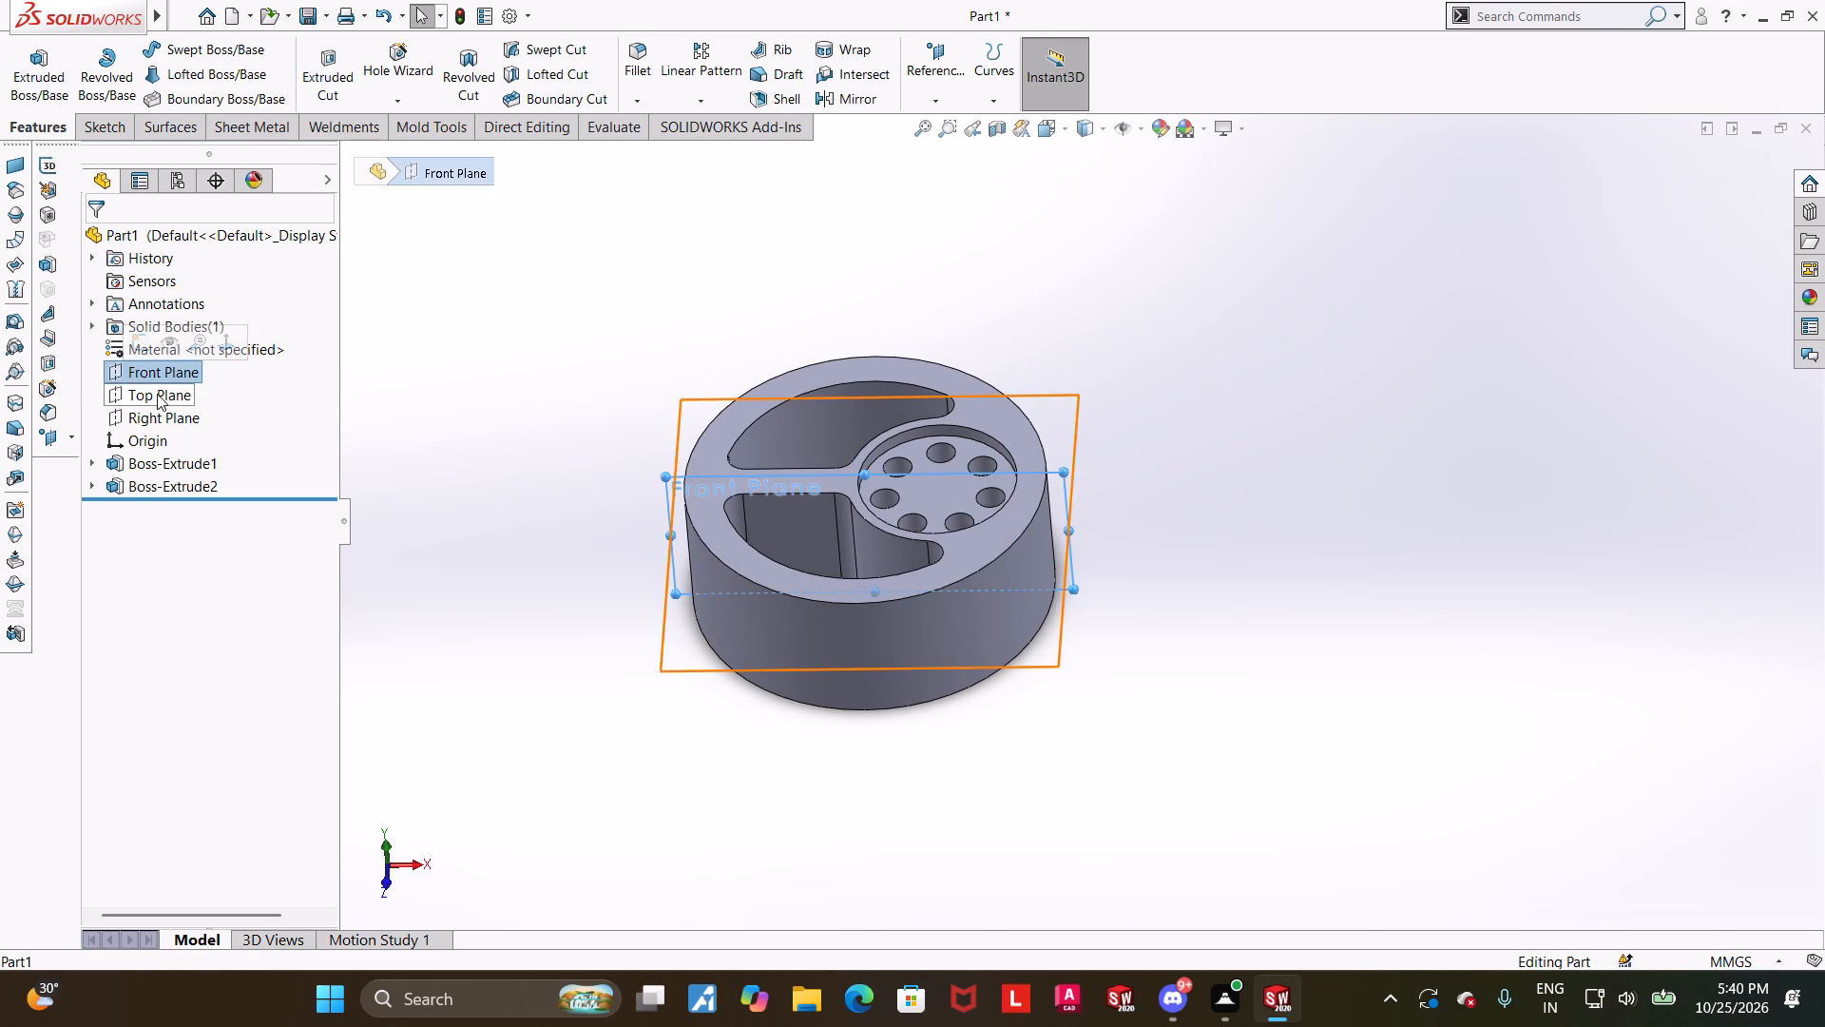
click(157, 394)
click(167, 359)
click(183, 518)
click(224, 497)
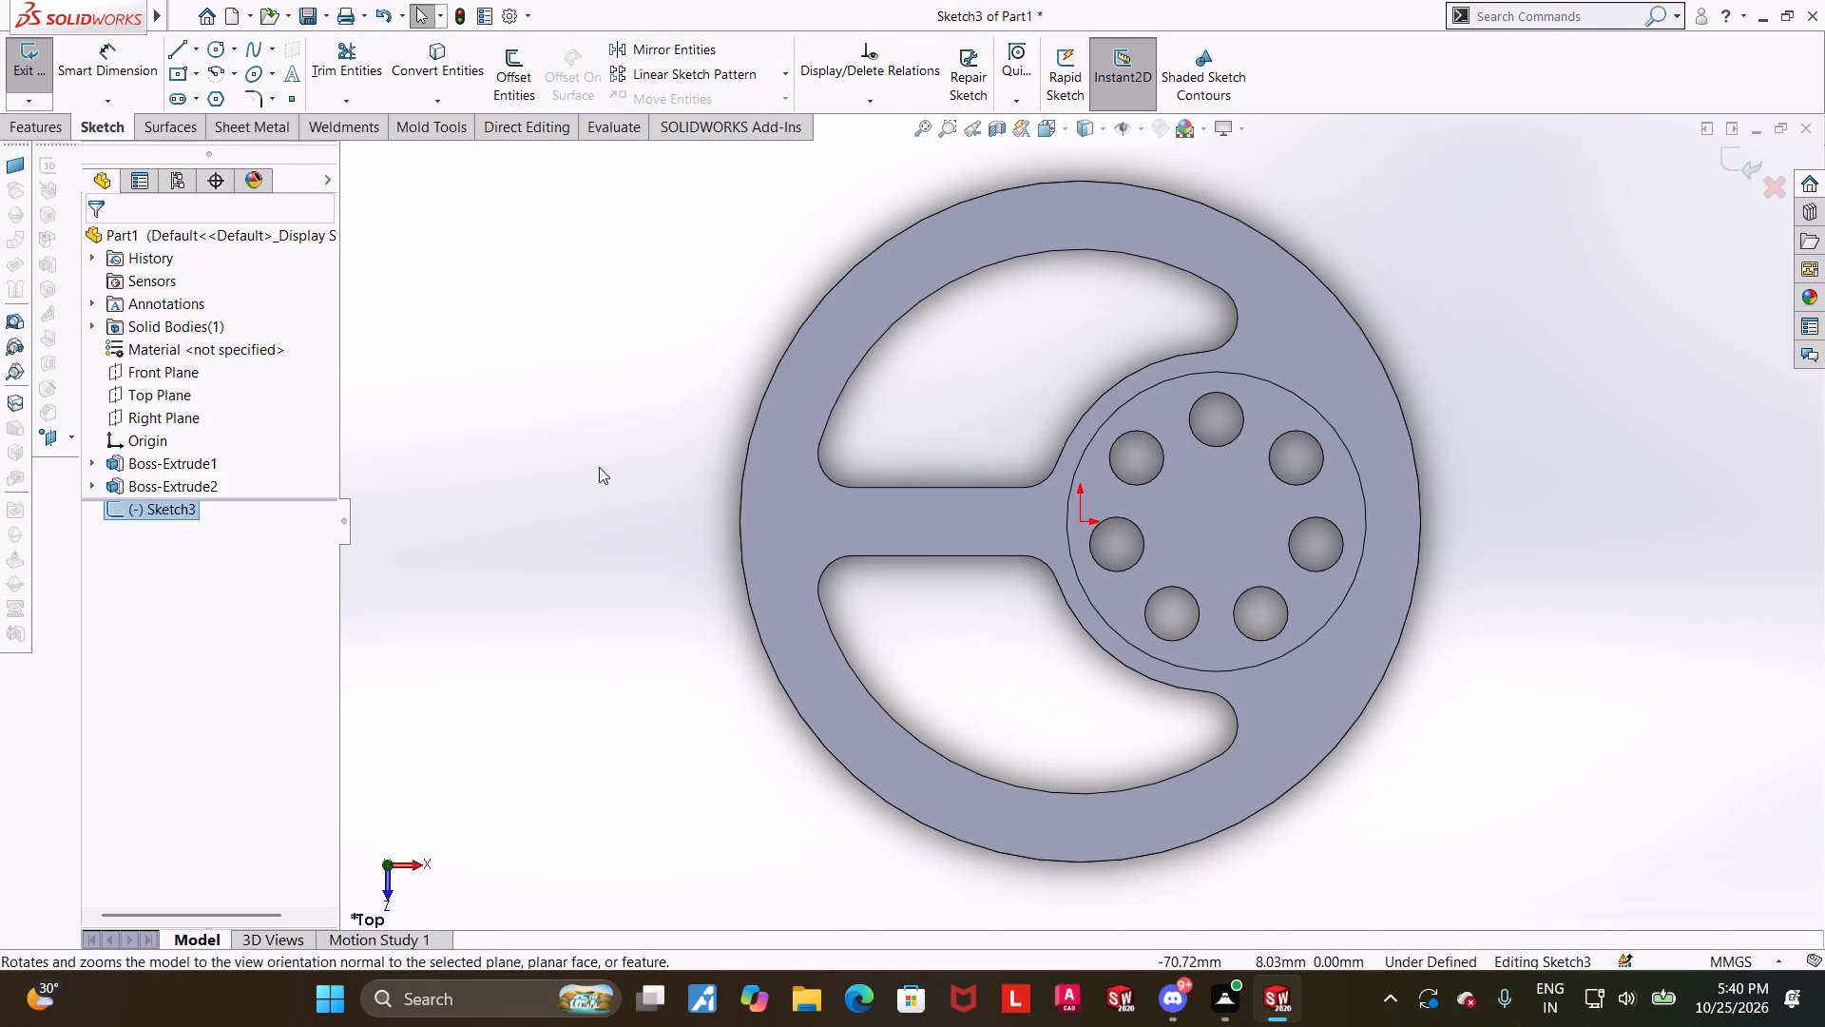
scroll(788, 505, up, 3)
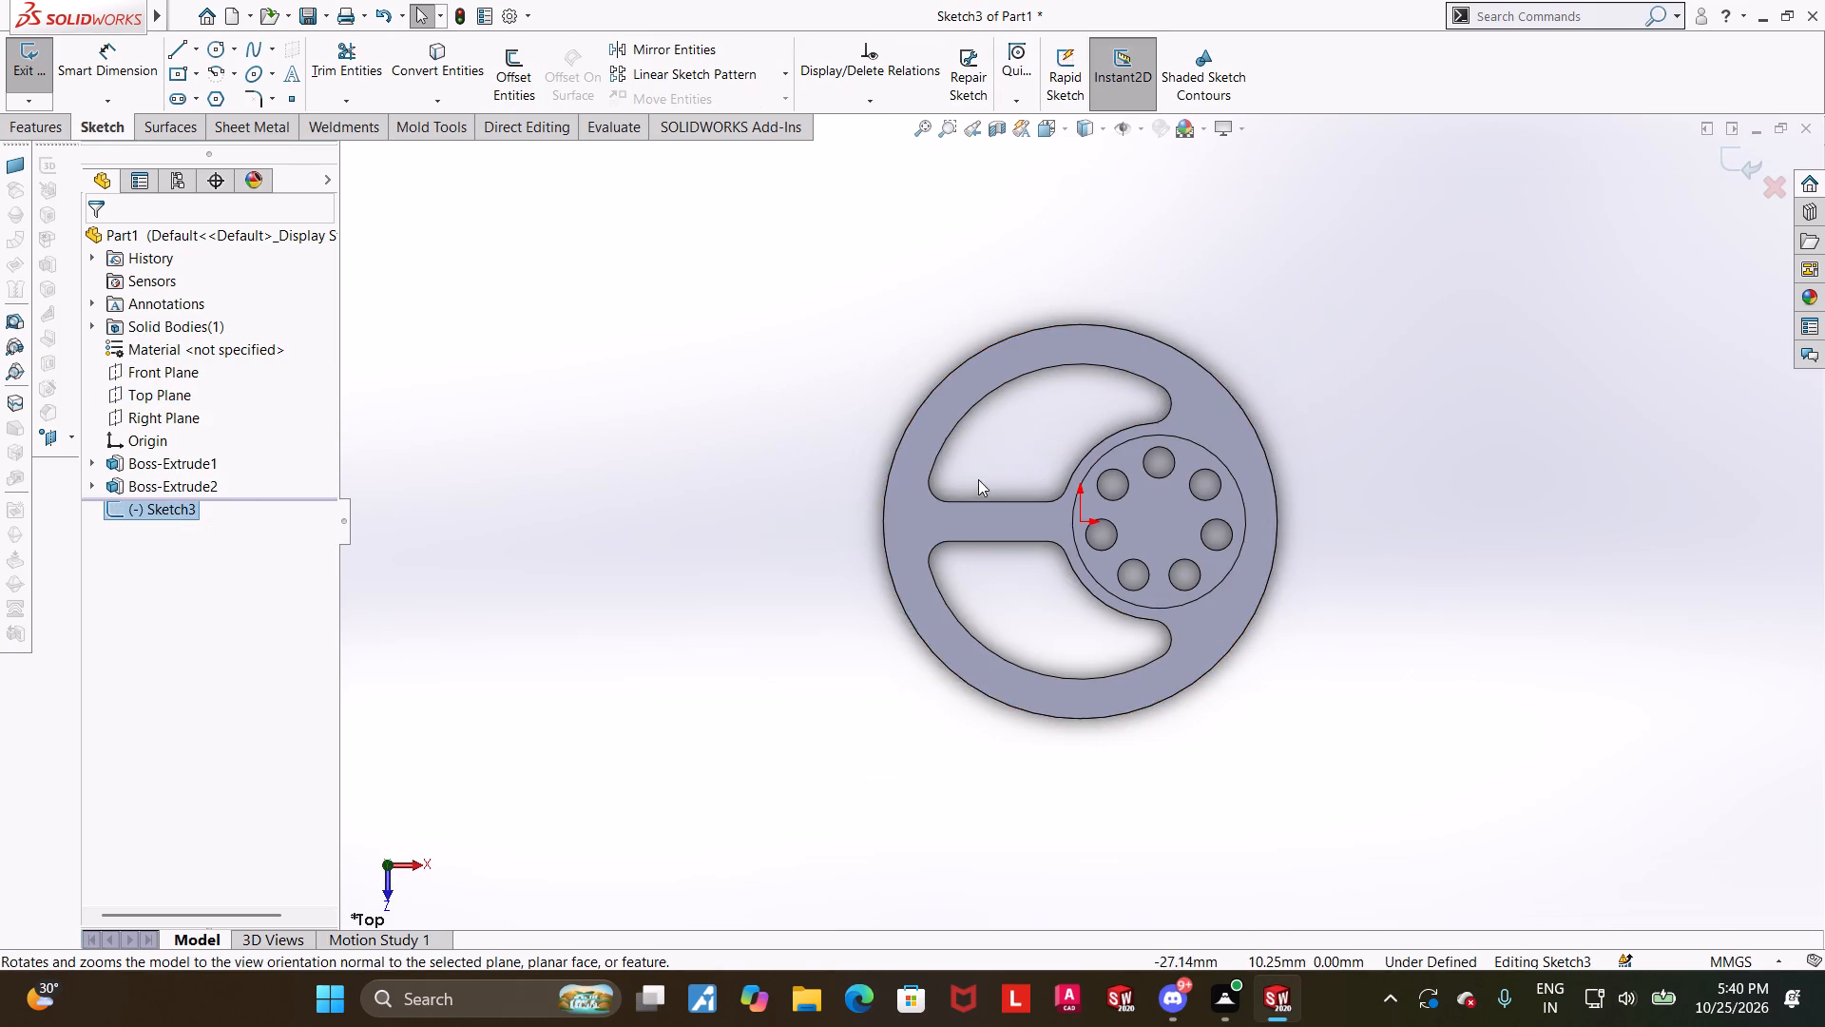
scroll(1354, 475, up, 4)
scroll(1354, 473, down, 2)
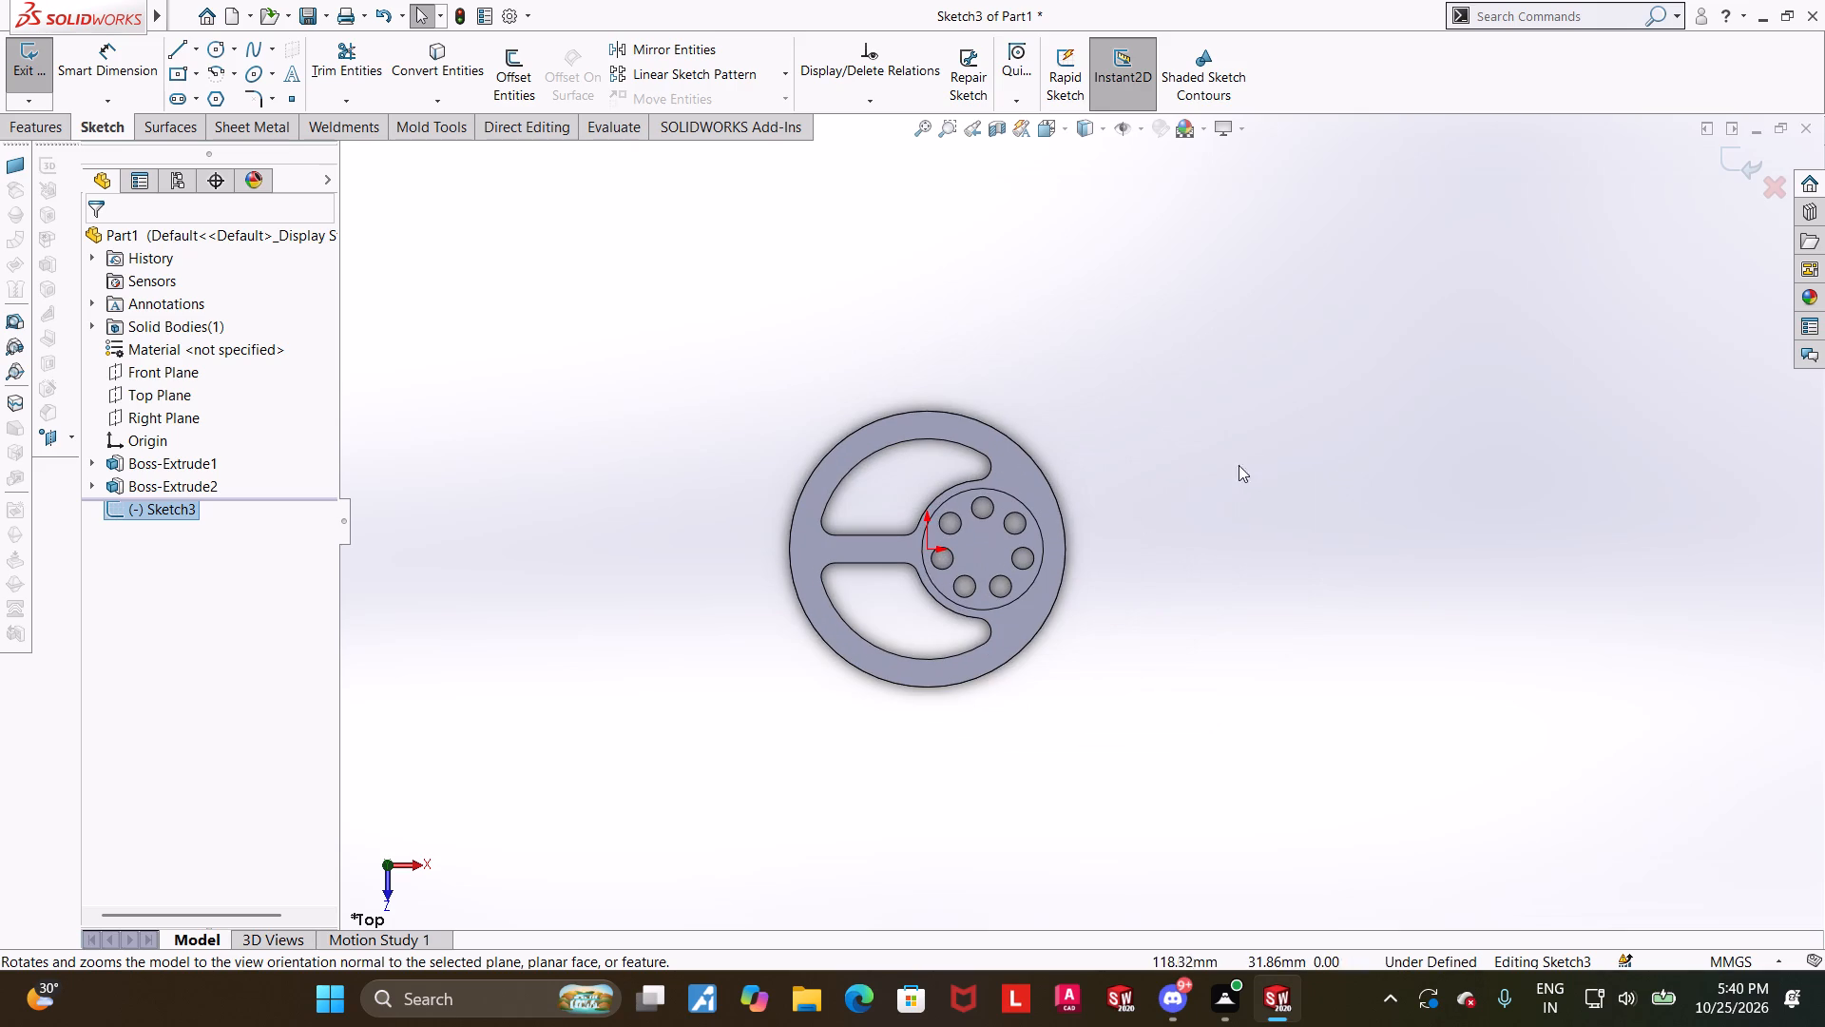
scroll(1072, 551, down, 2)
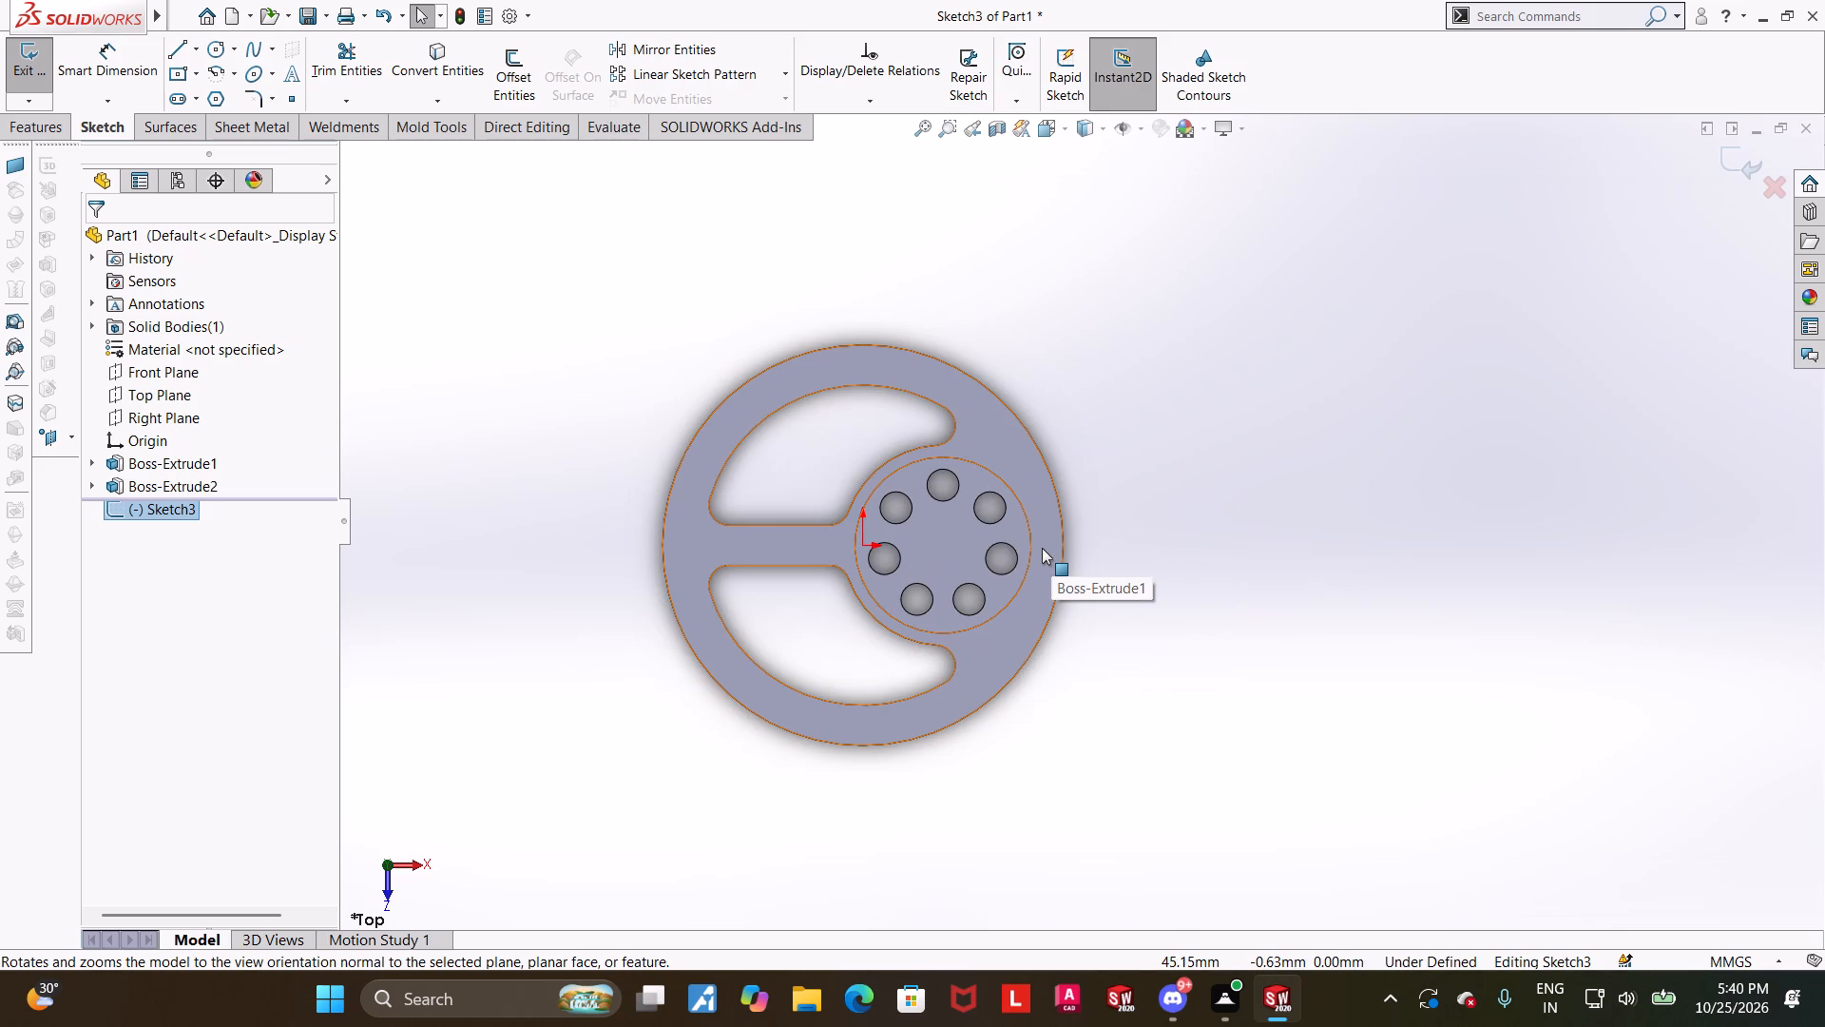
Sketch a 20 mm horizontal line from the origin to the disc's center, continued by an oblique line about 124 mm long at about 43°.
click(169, 53)
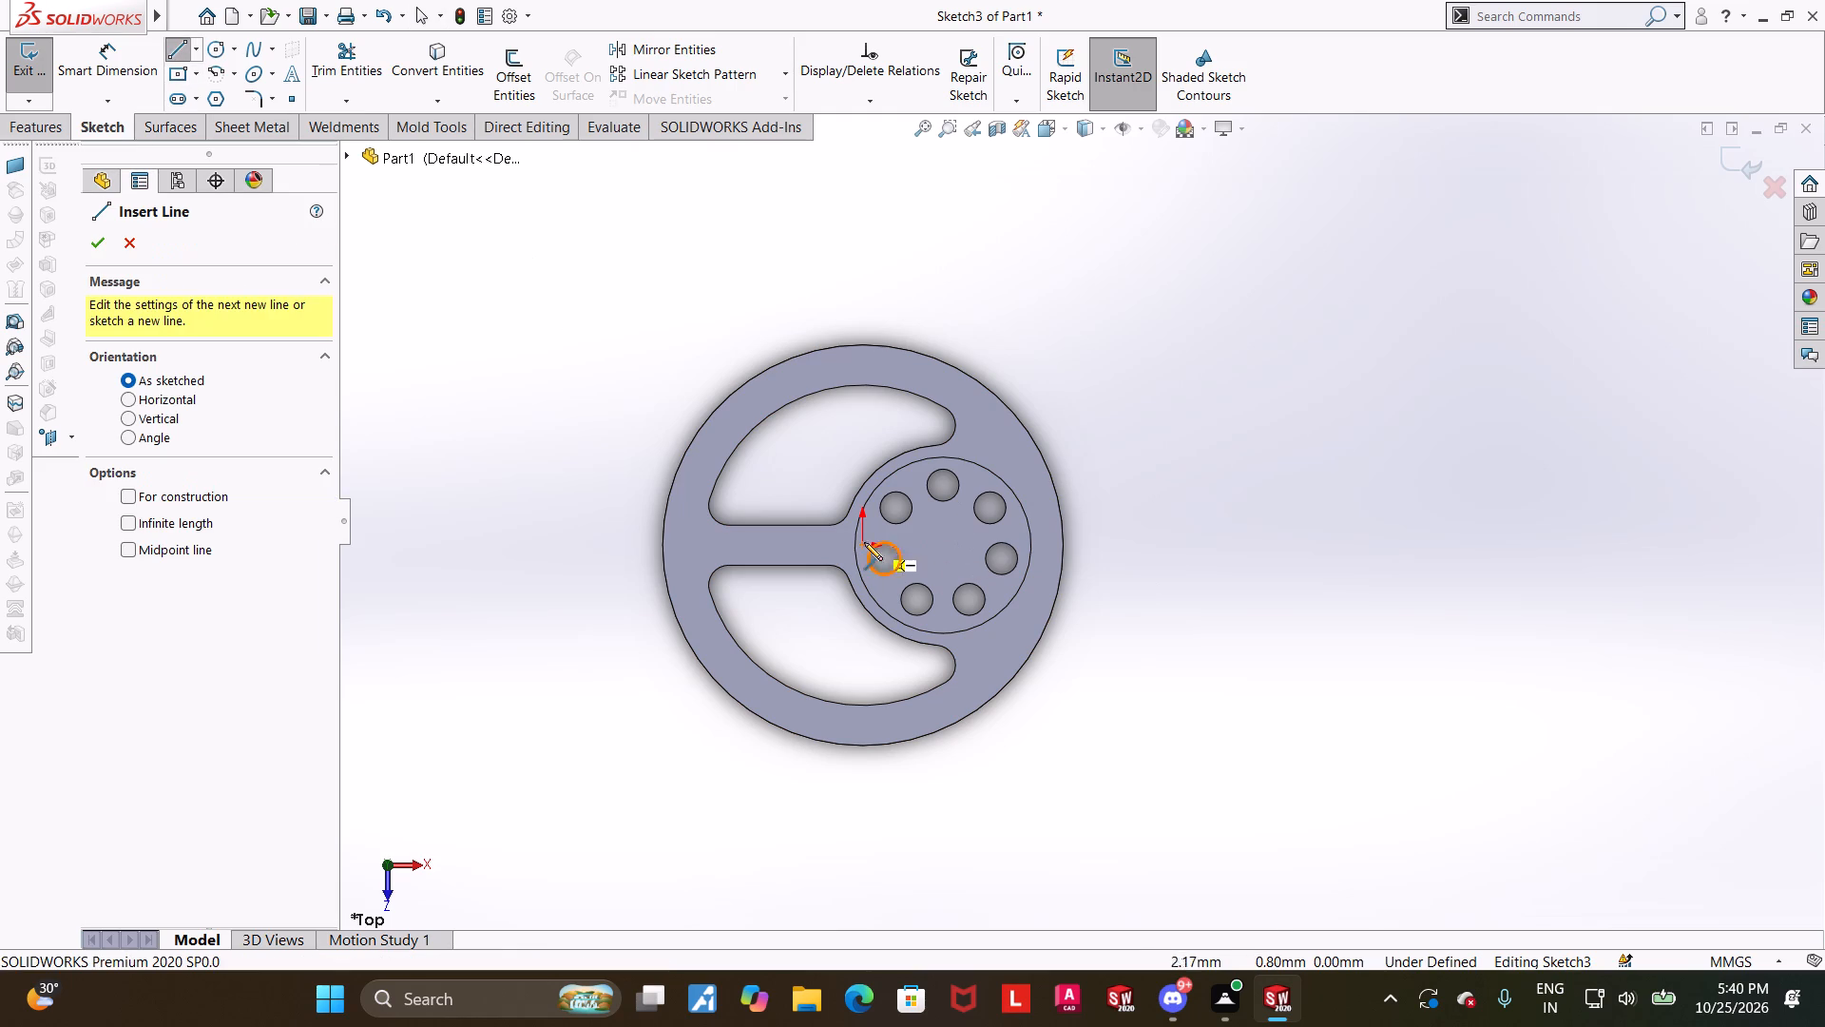
click(865, 545)
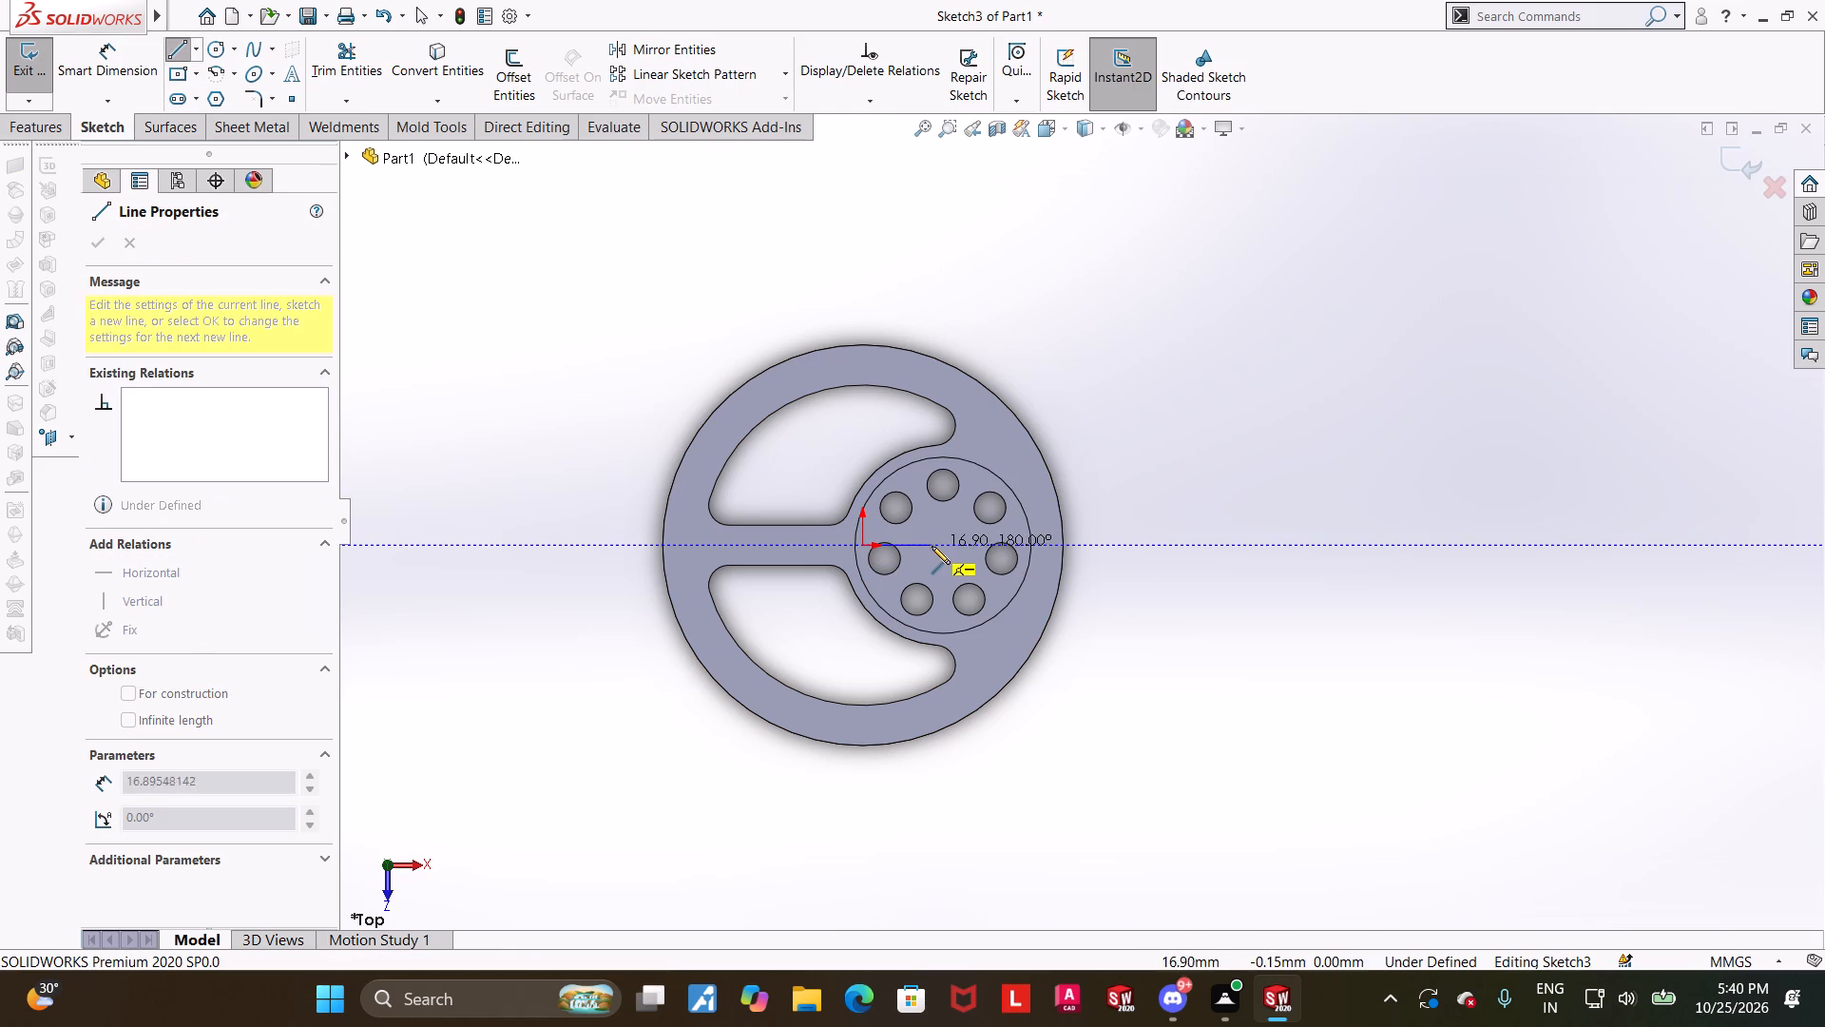
click(942, 547)
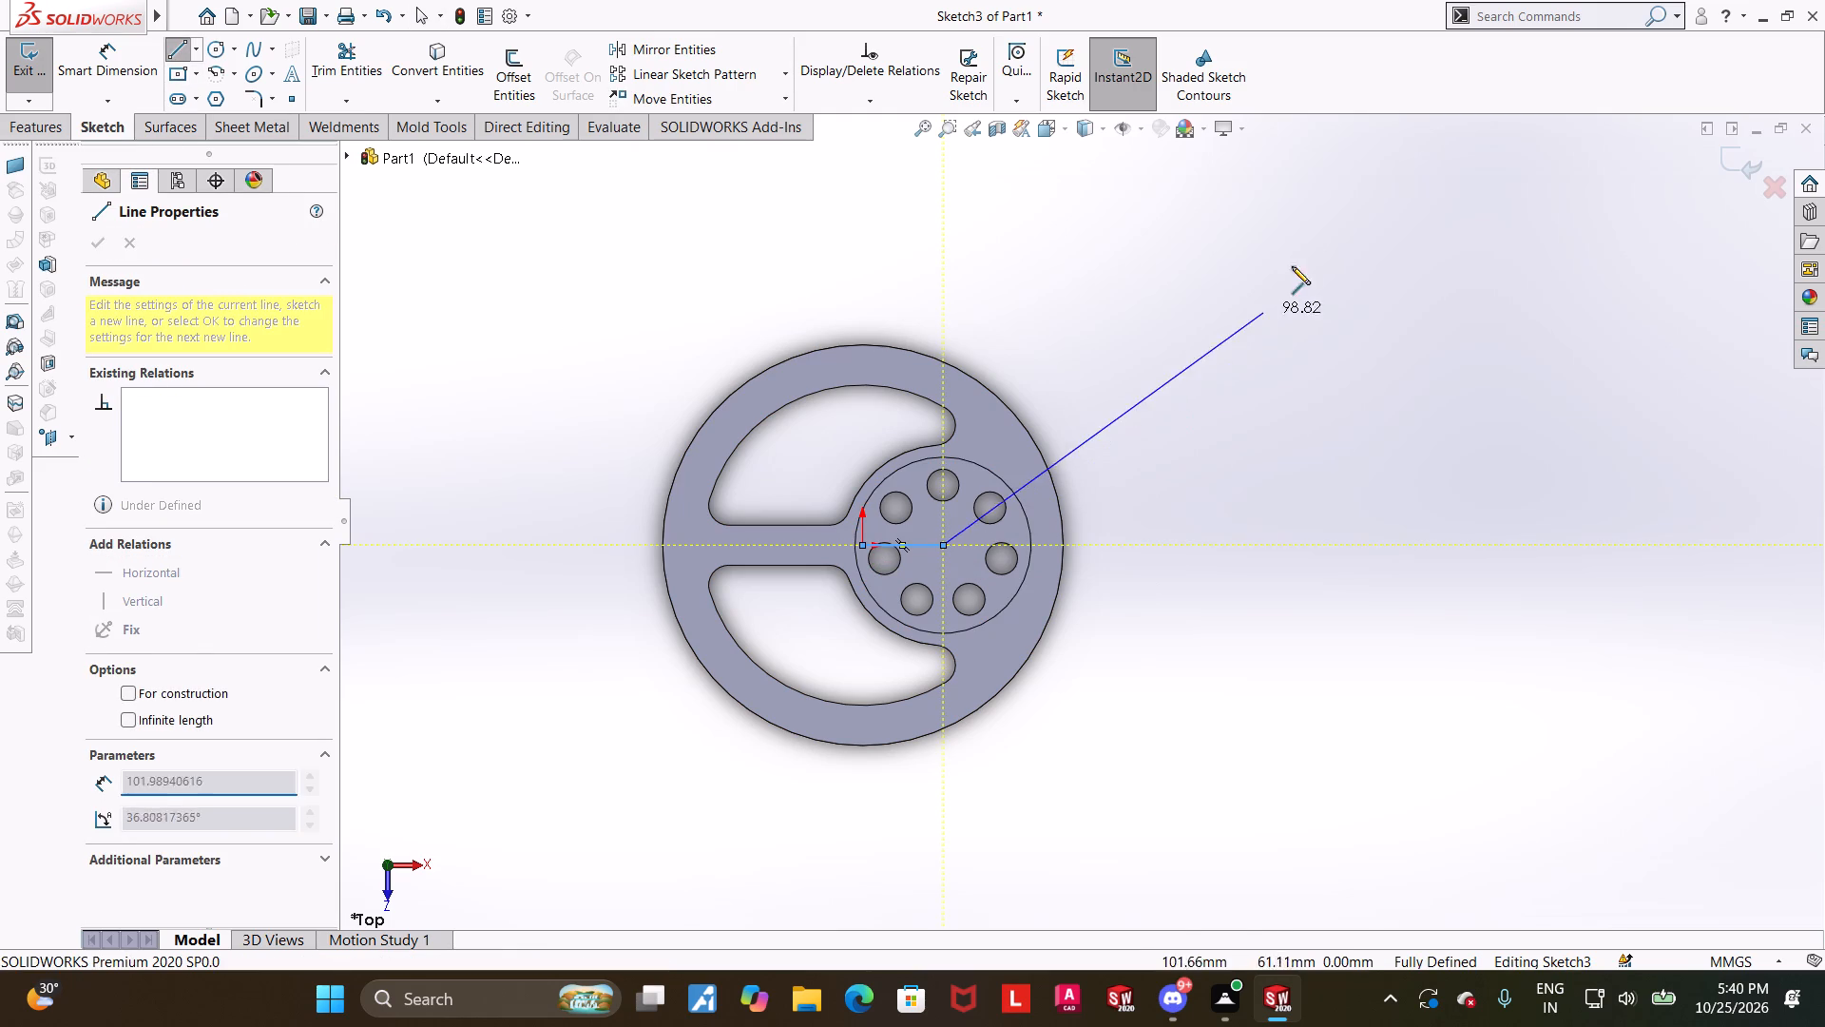
click(1306, 205)
key(Escape)
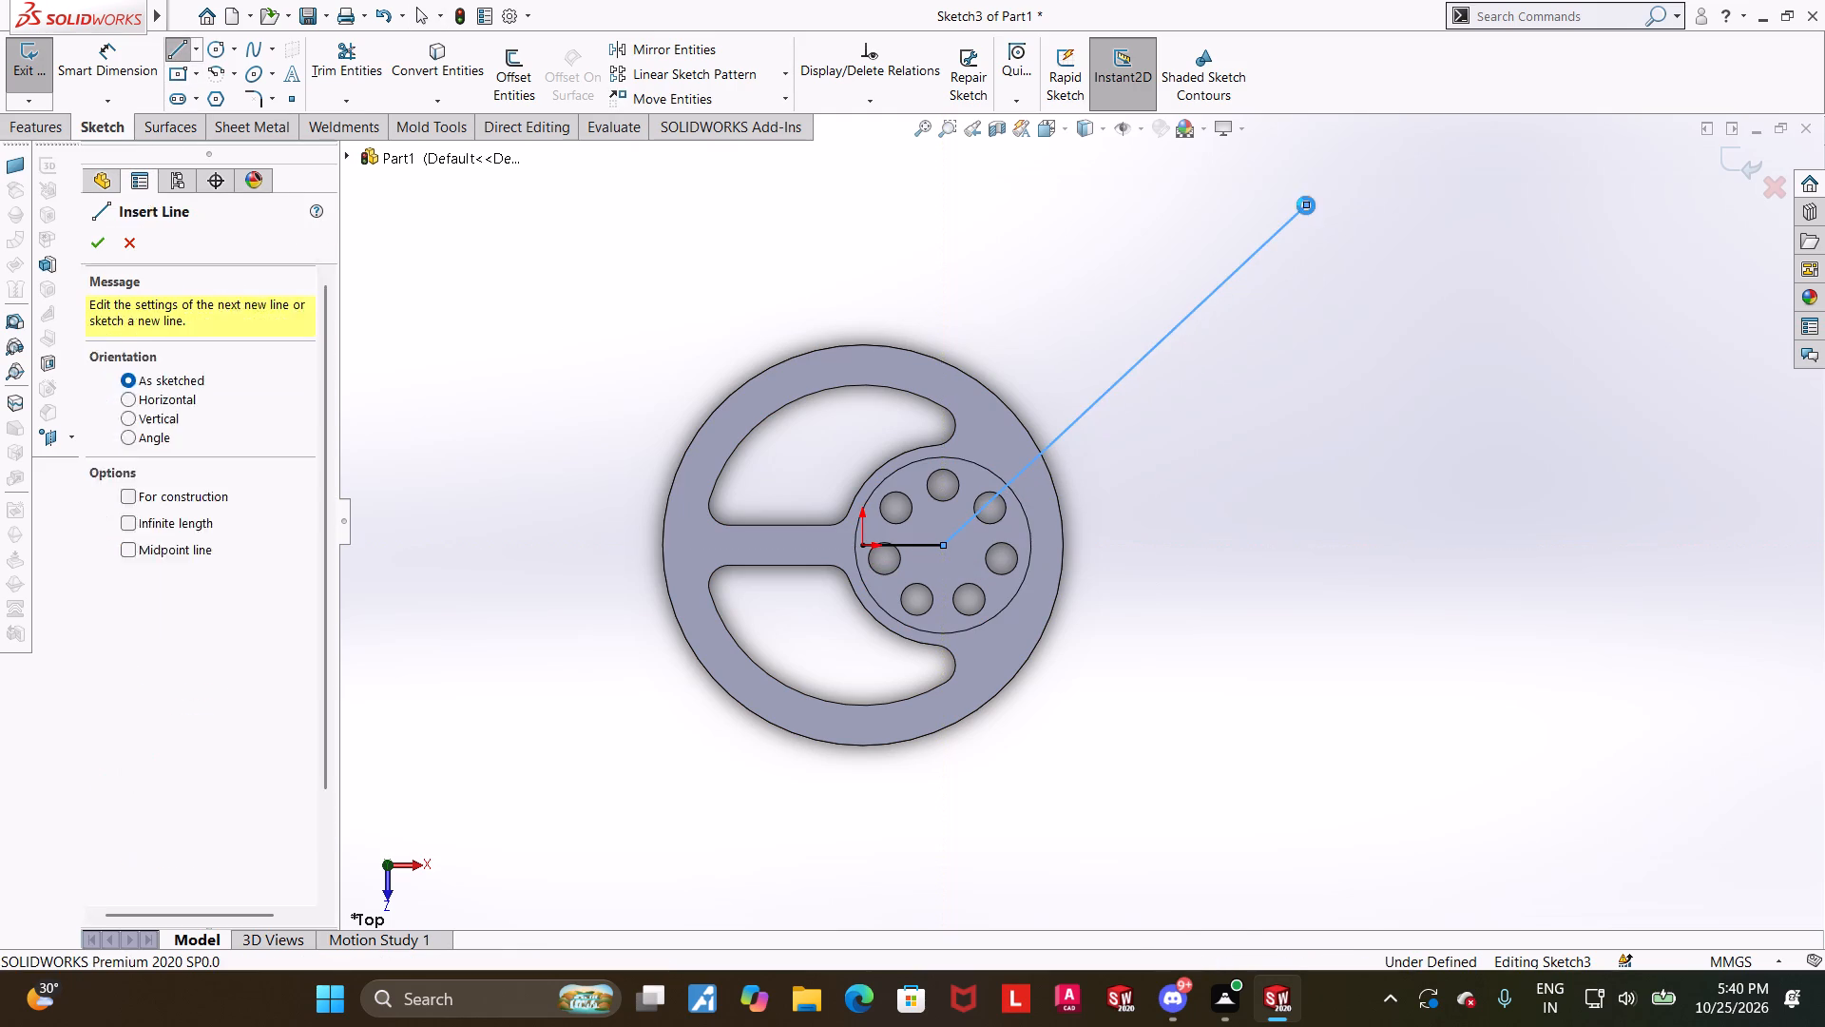
key(Escape)
Change the horizontal line between the origin and the disc's center to construction geometry.
click(922, 540)
click(1003, 489)
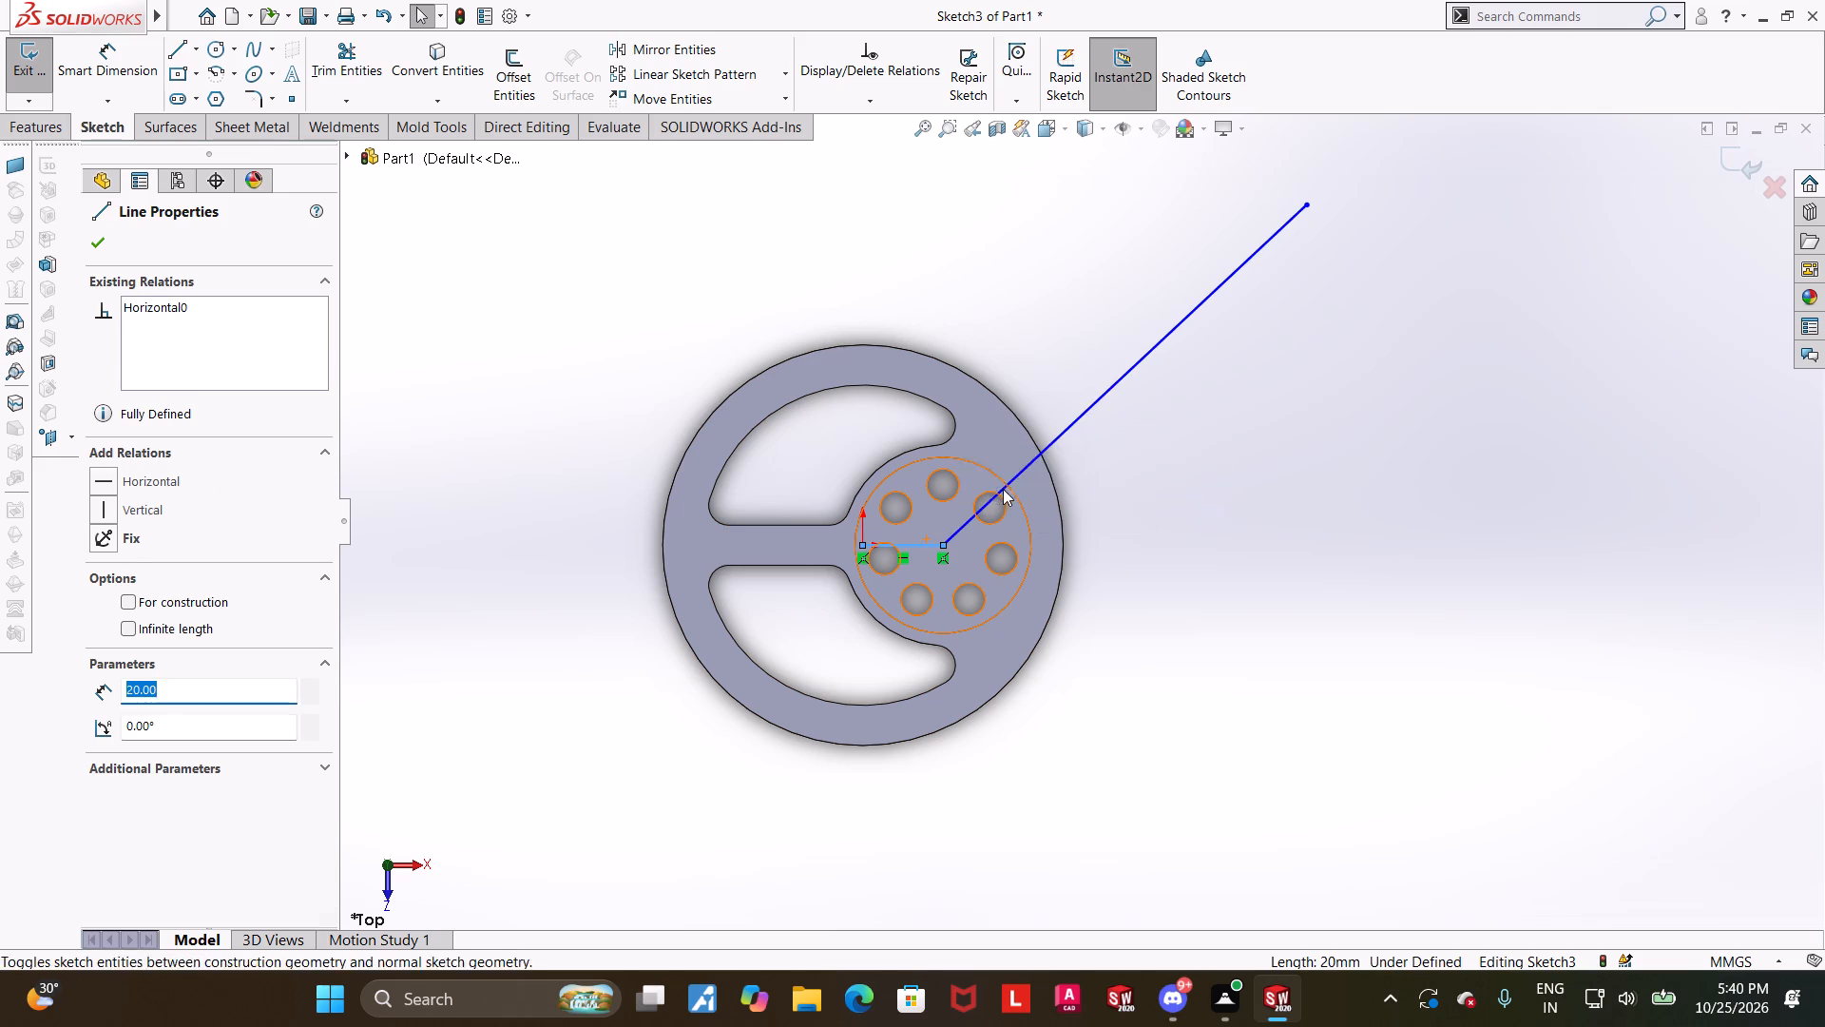
key(Escape)
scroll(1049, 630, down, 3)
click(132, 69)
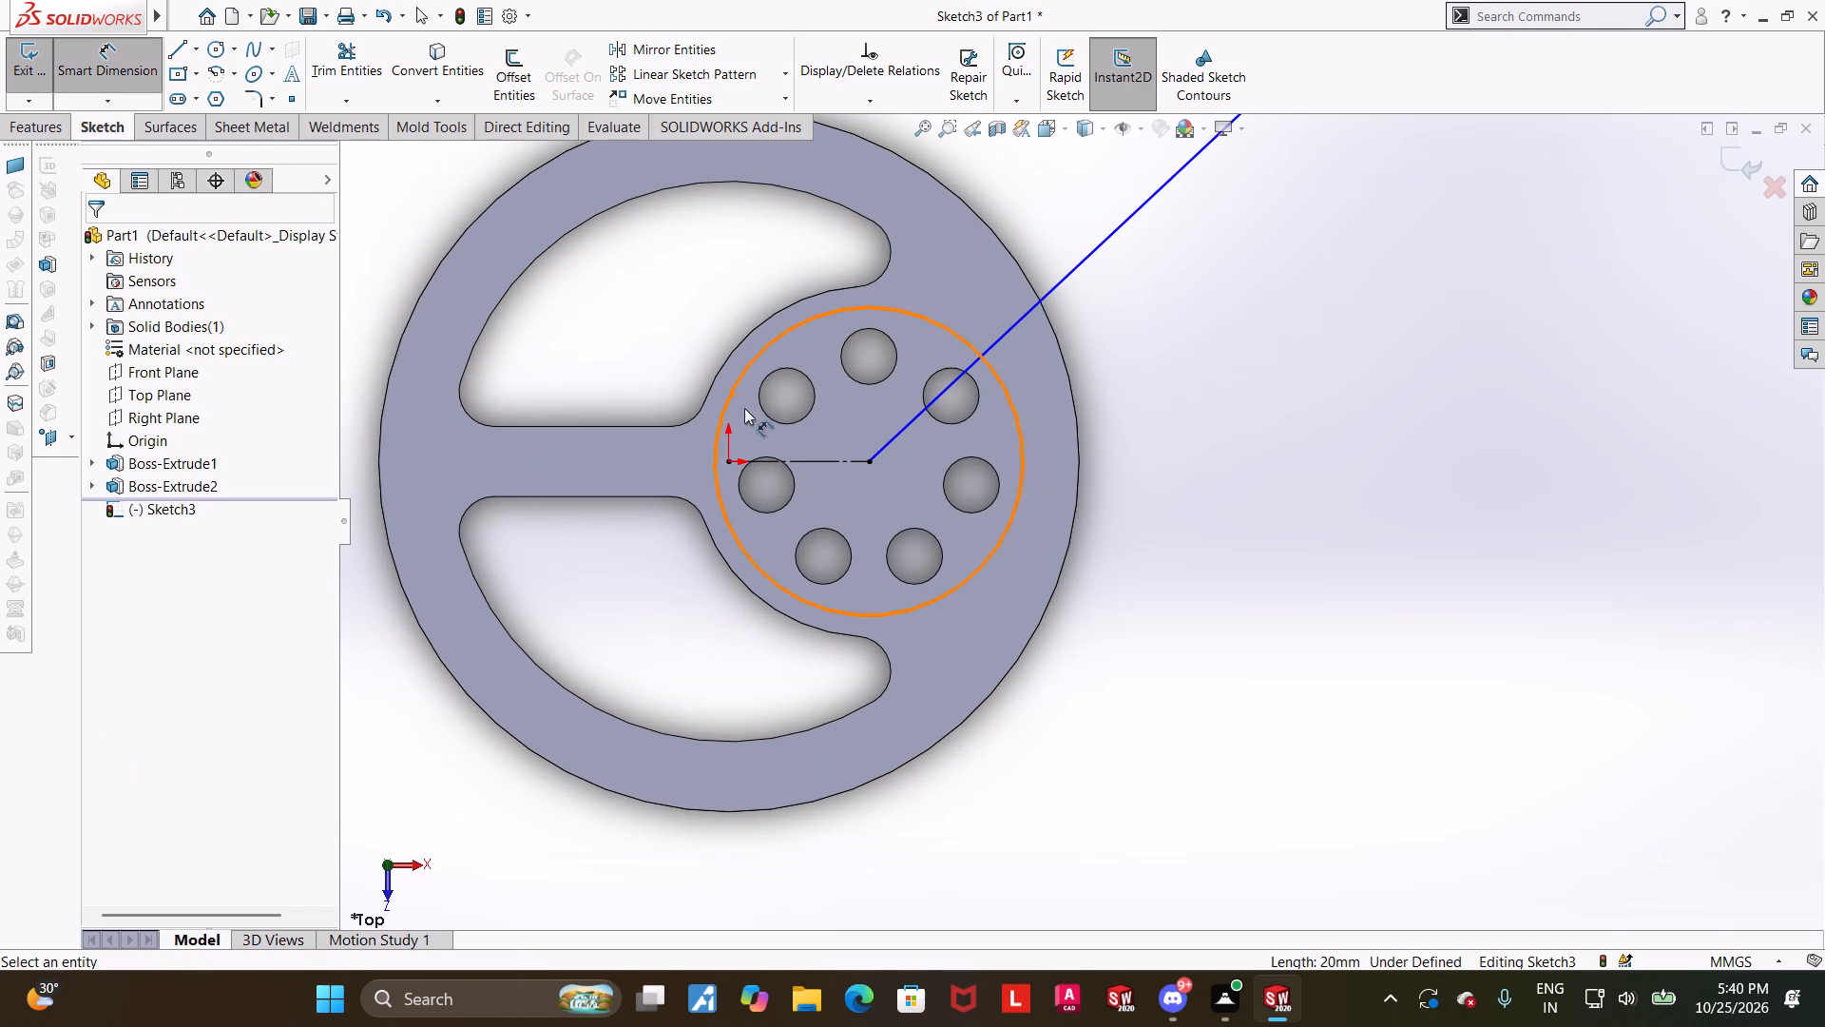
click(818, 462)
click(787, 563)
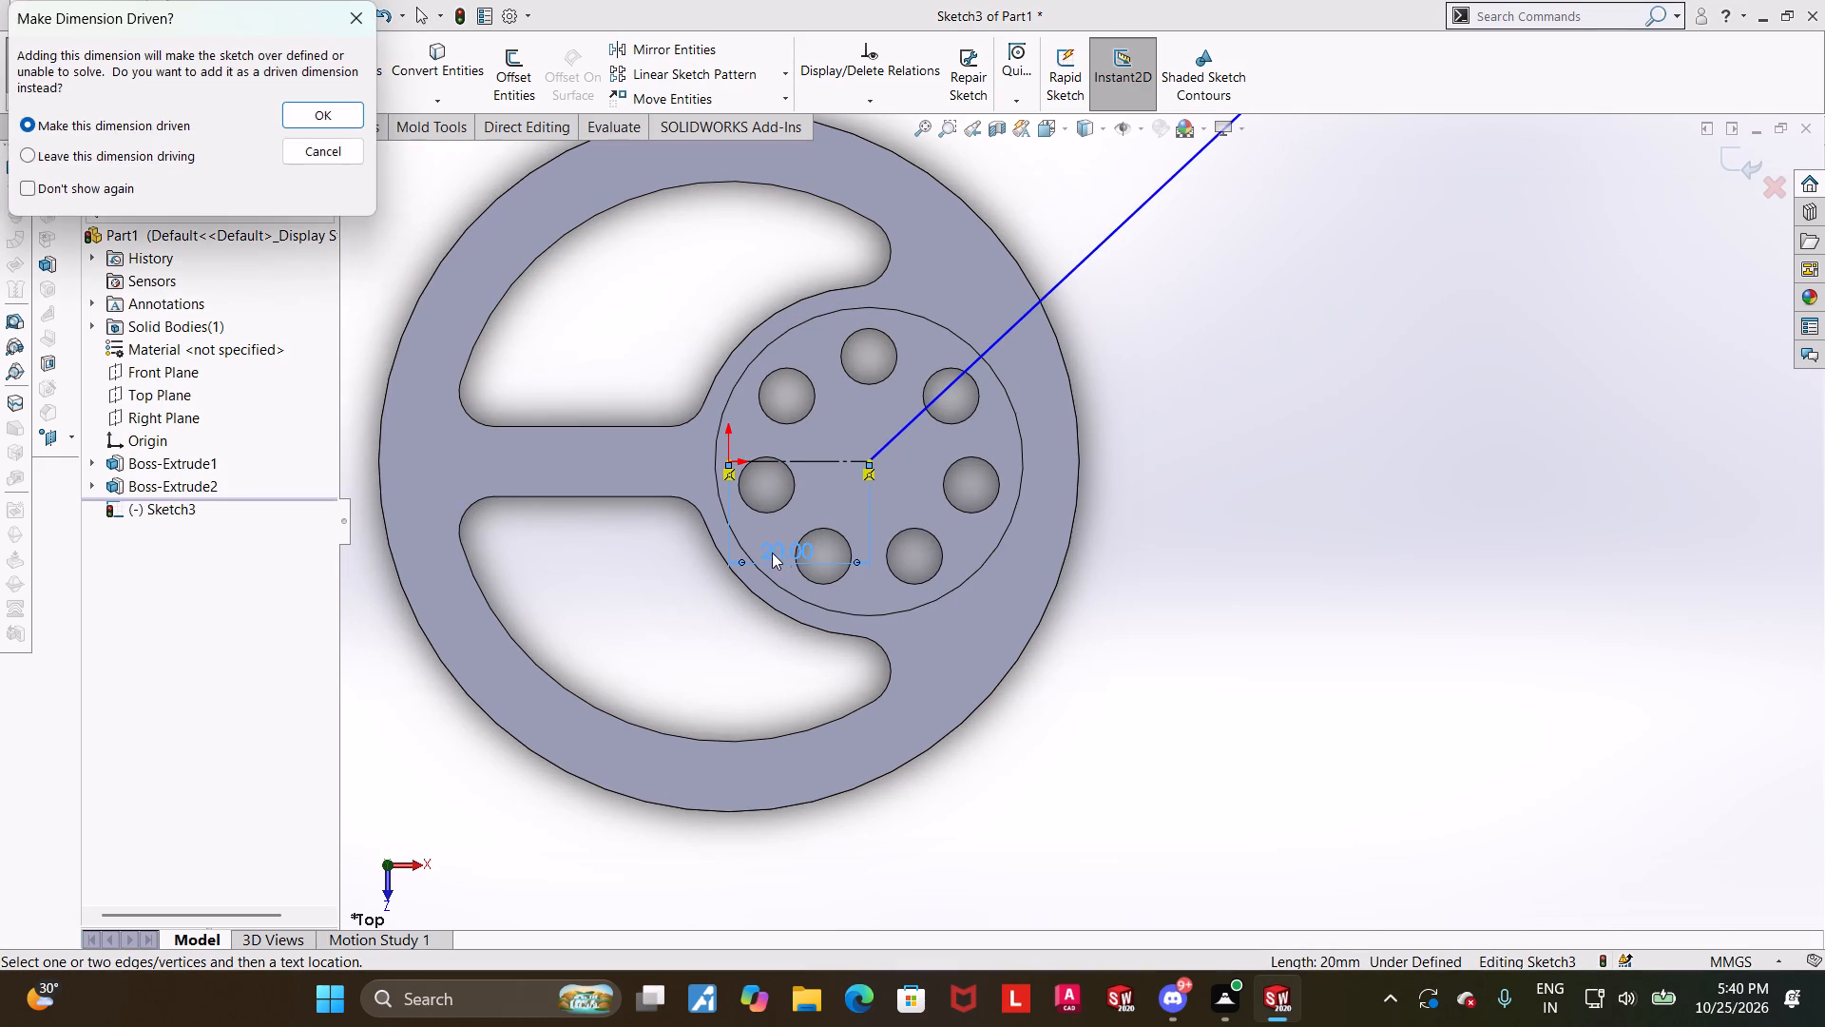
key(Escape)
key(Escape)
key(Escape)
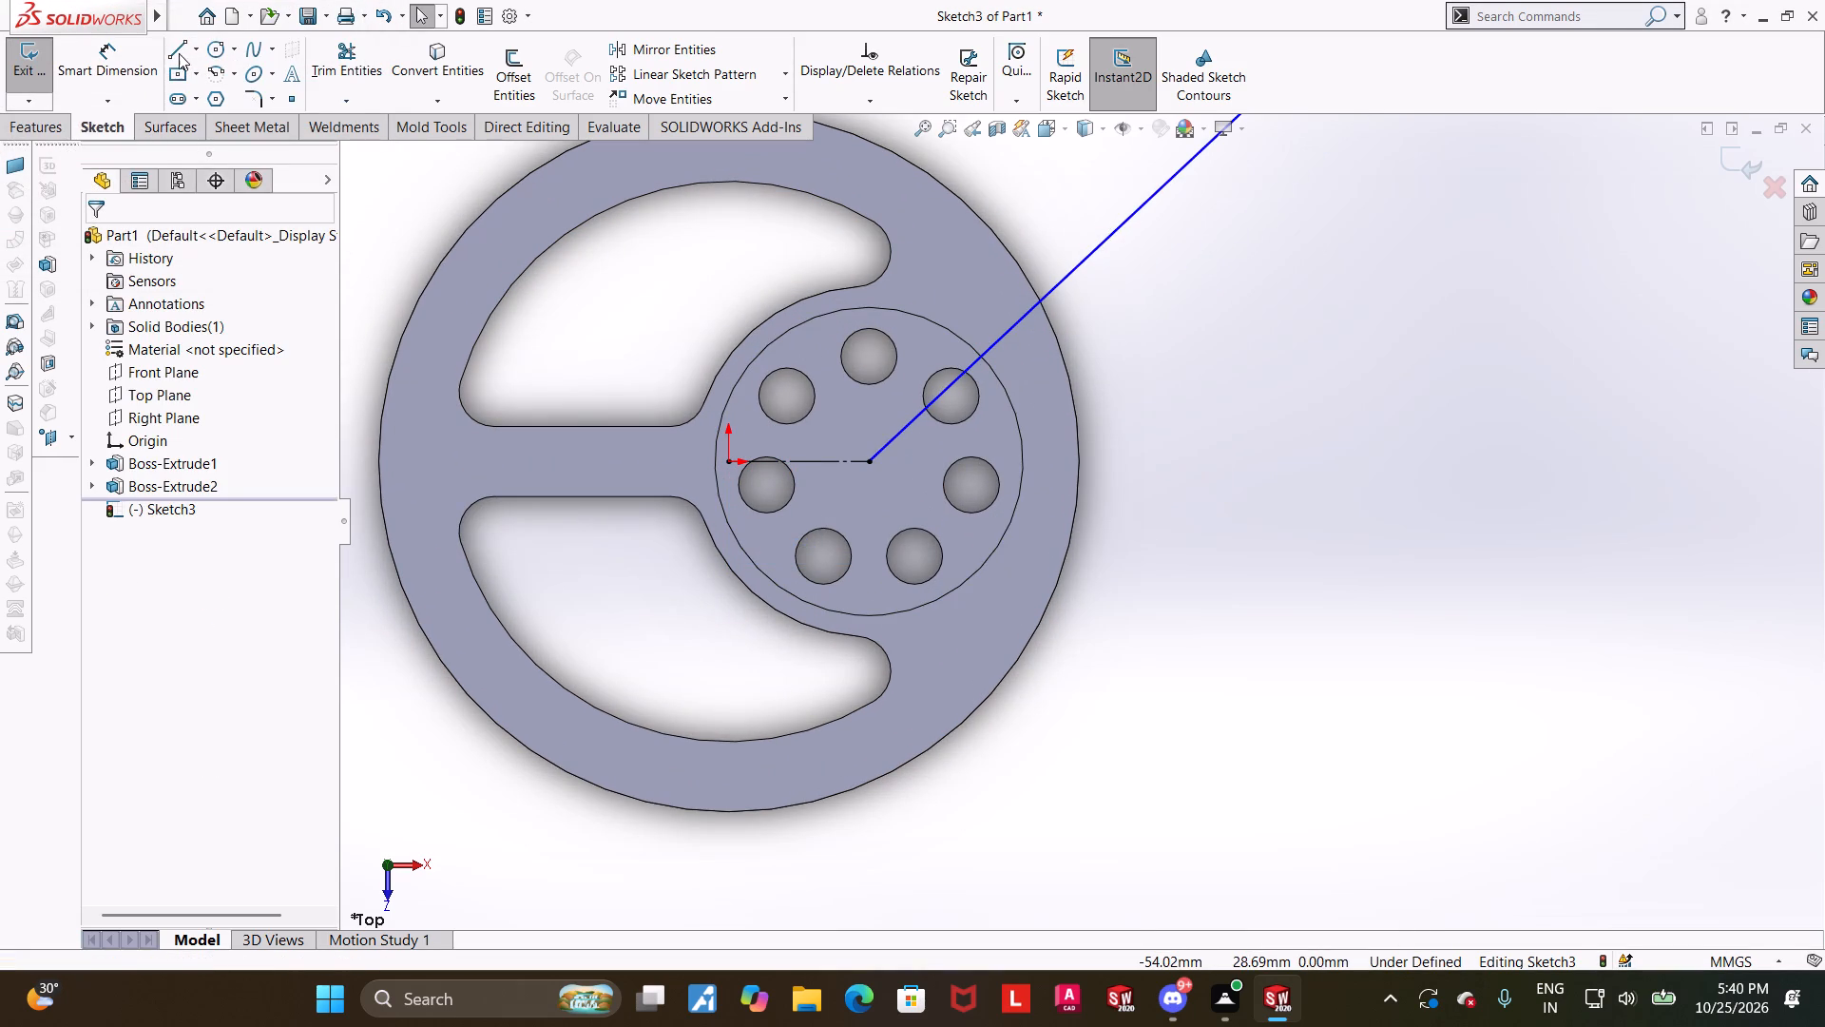
Draw a horizontal centerline about 59 mm long from the disc's center outward past the ring's outer edge.
click(200, 51)
click(195, 90)
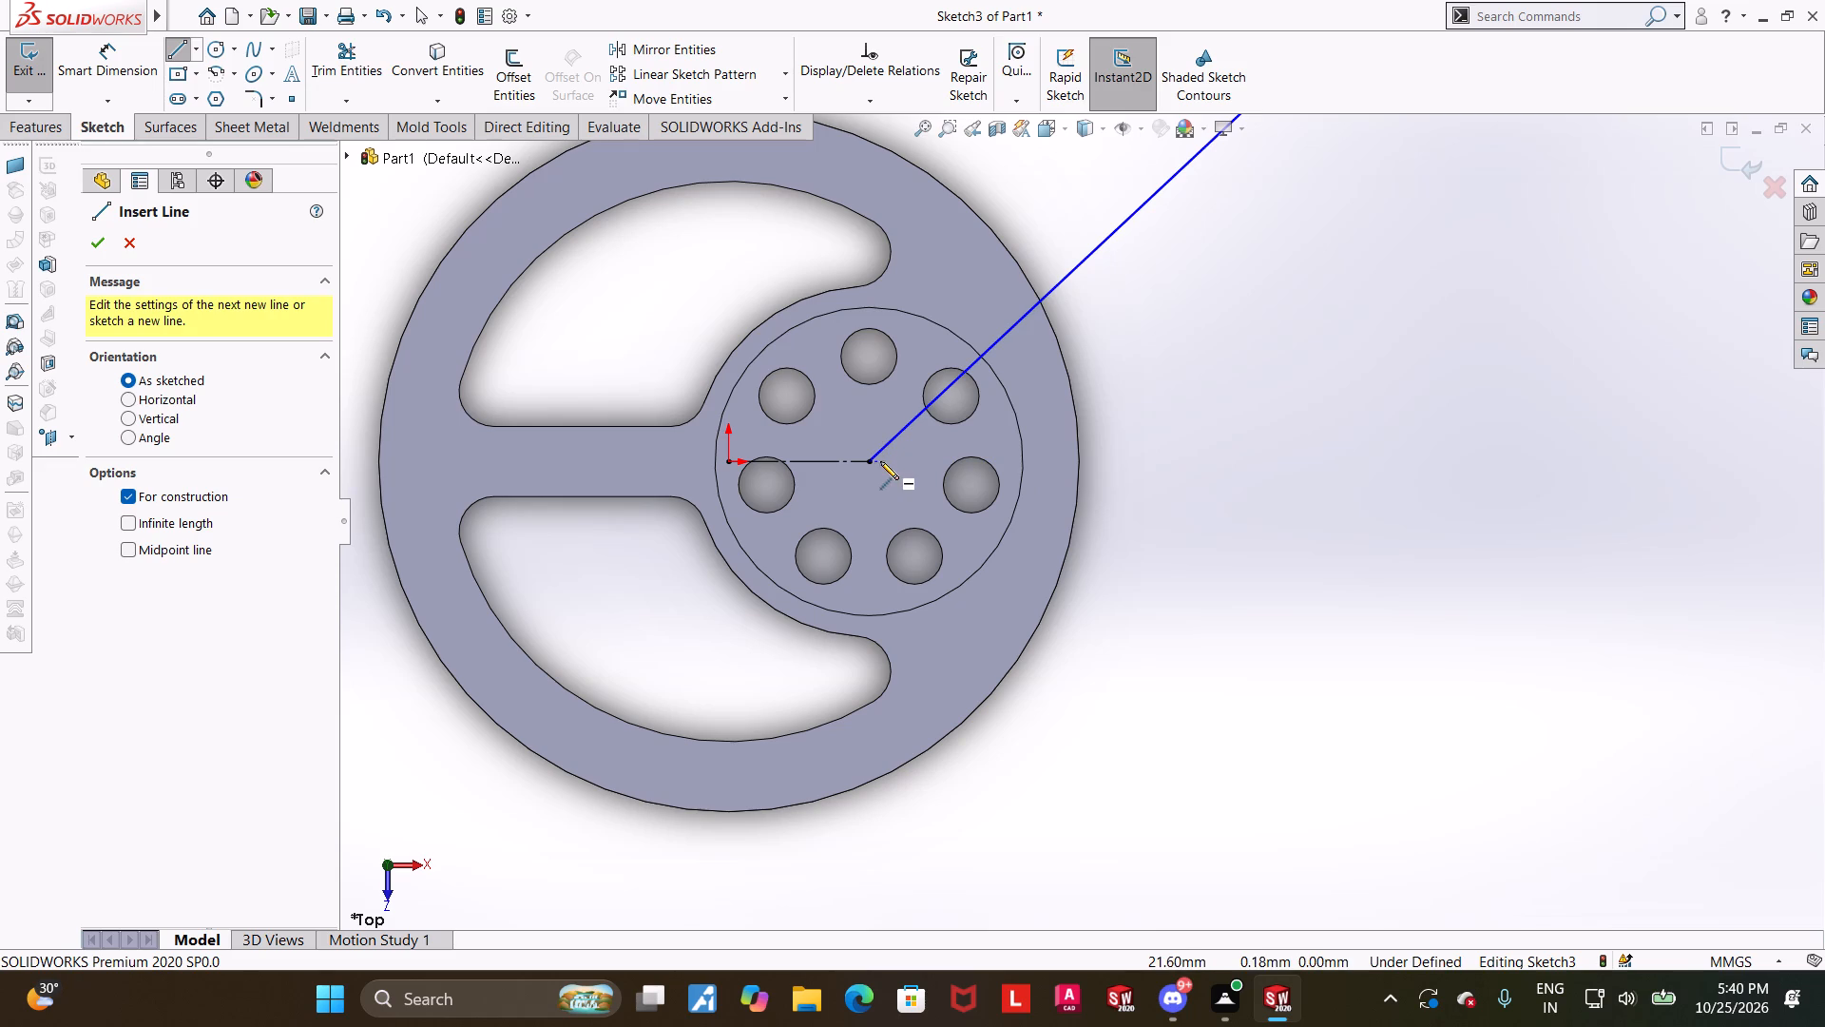
click(873, 465)
click(1283, 460)
key(Escape)
key(Escape)
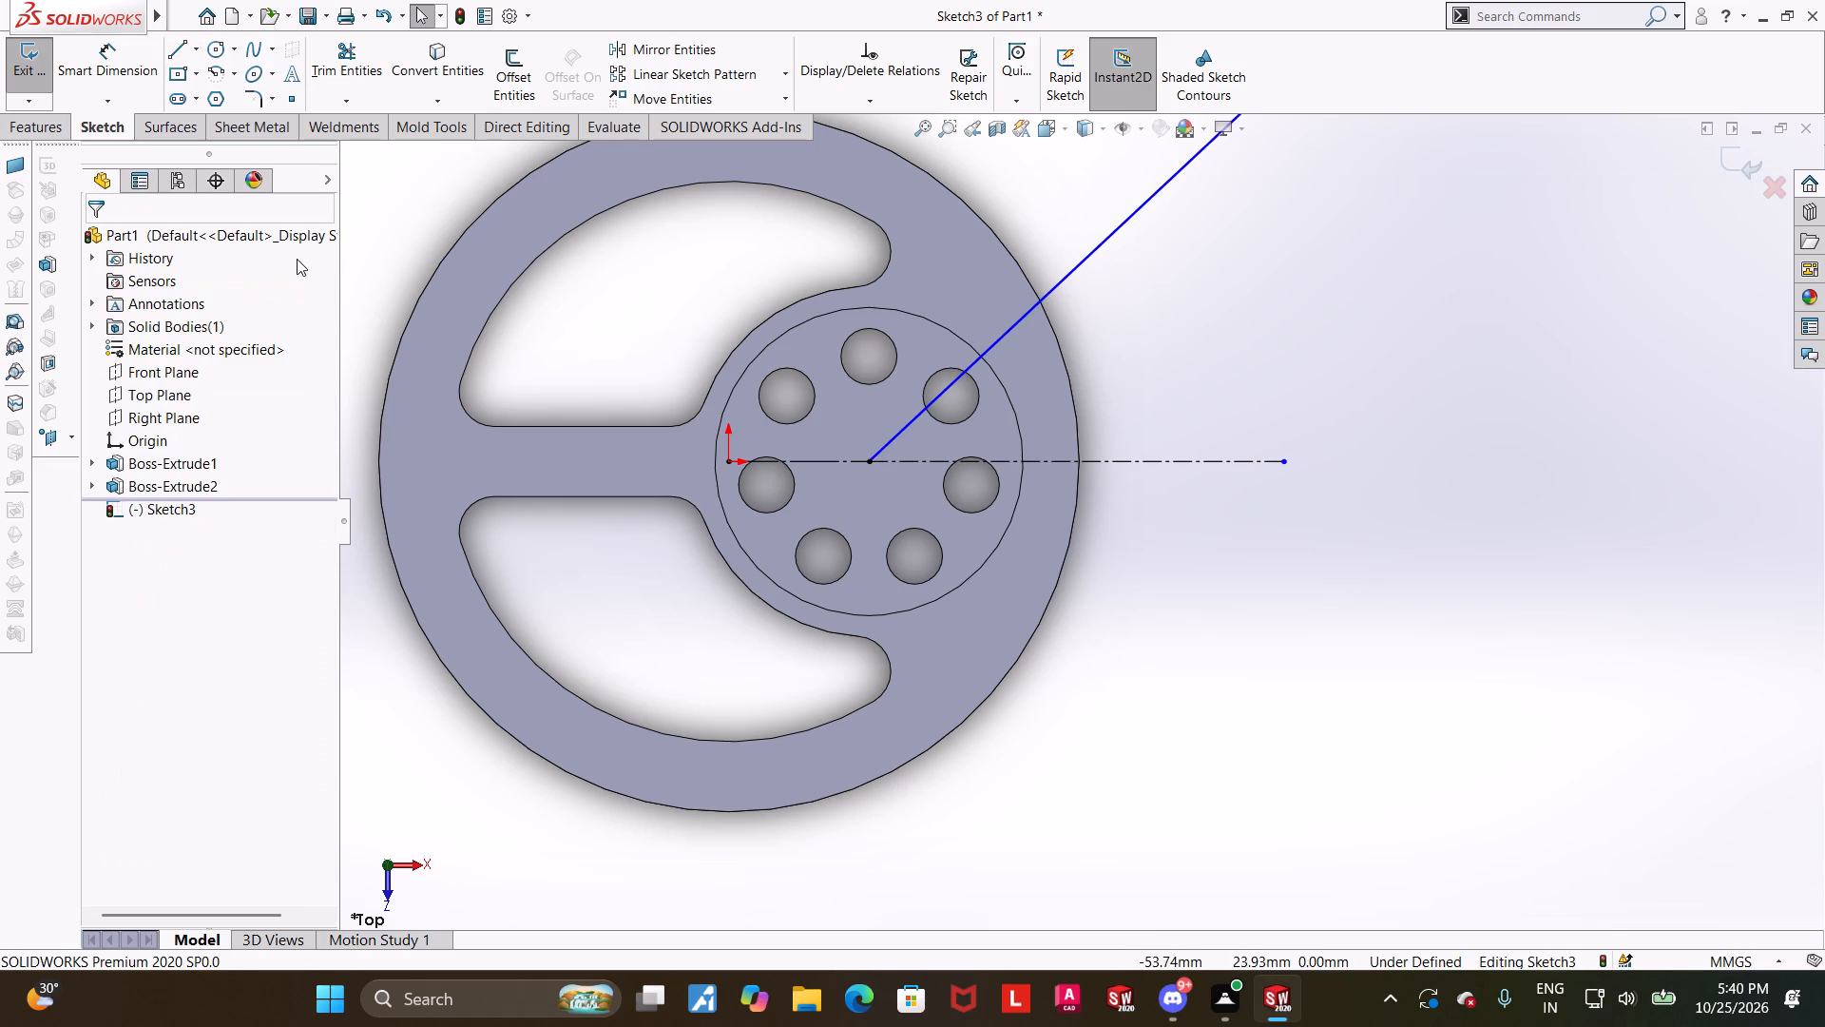
key(Escape)
Dimension the angle between the oblique line and the horizontal centerline as 51°.
drag(112, 59, 135, 60)
click(1042, 303)
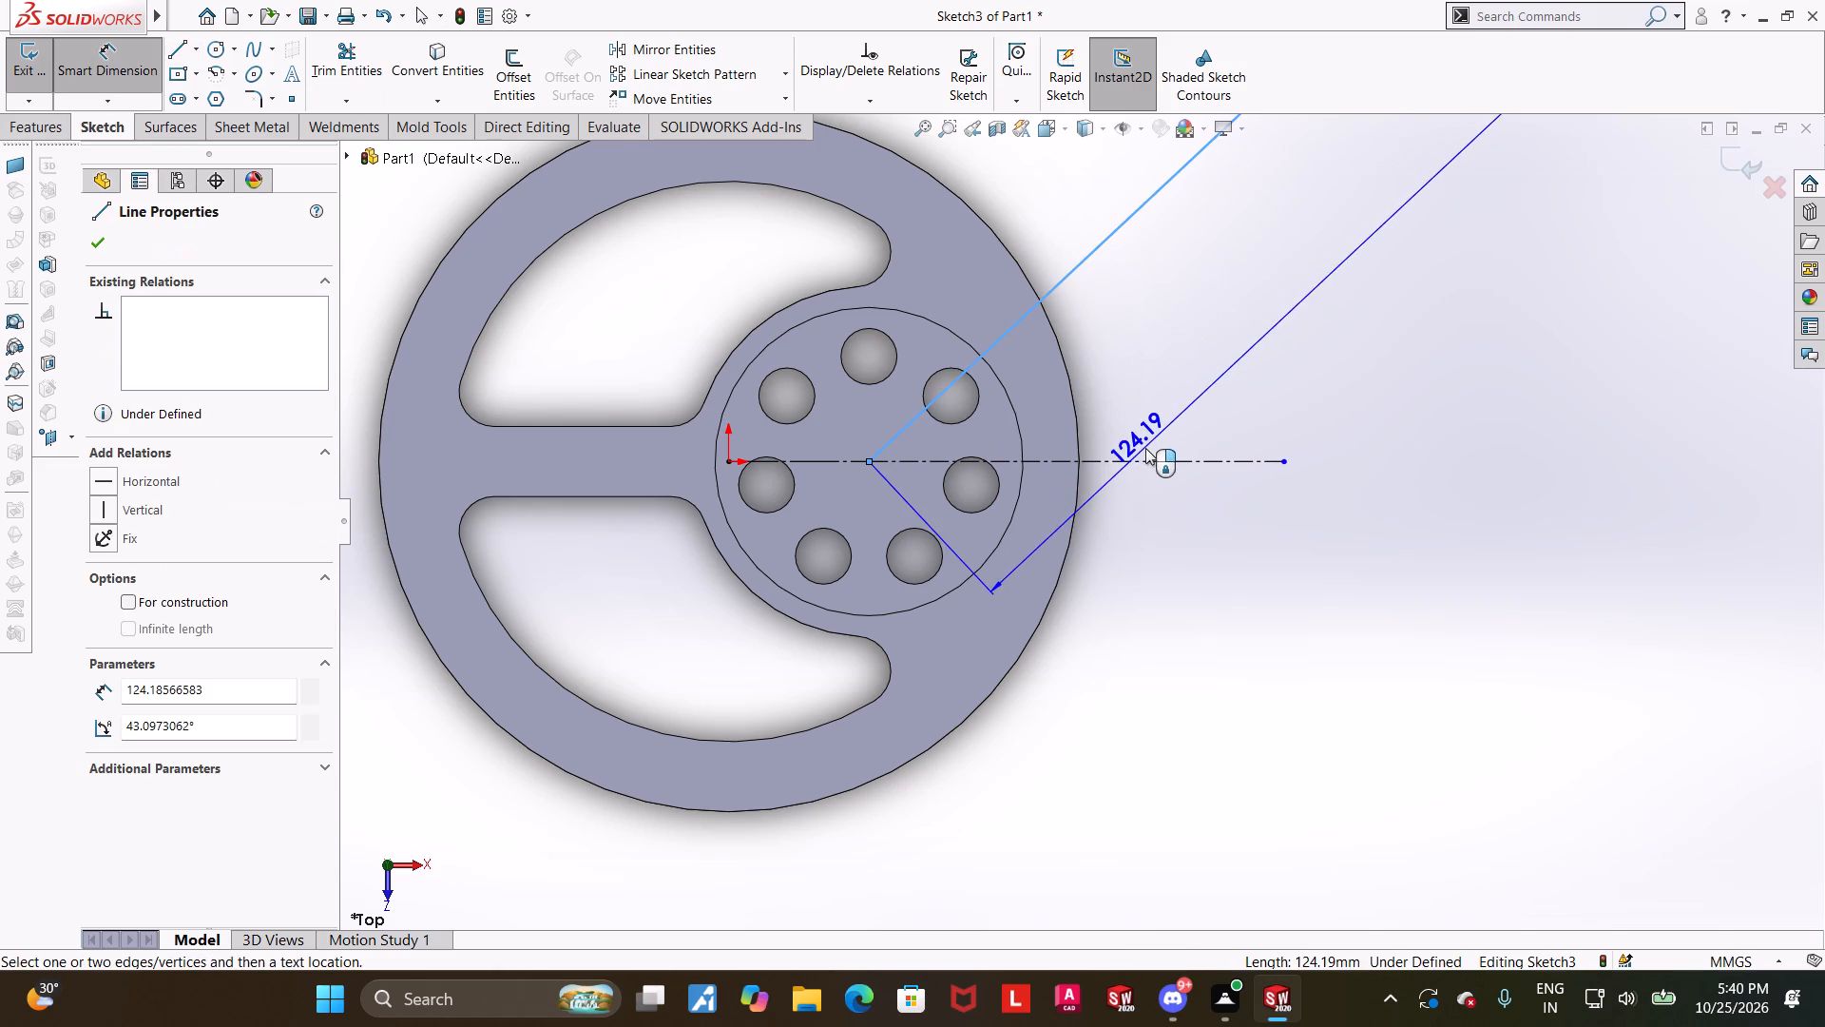
click(1145, 459)
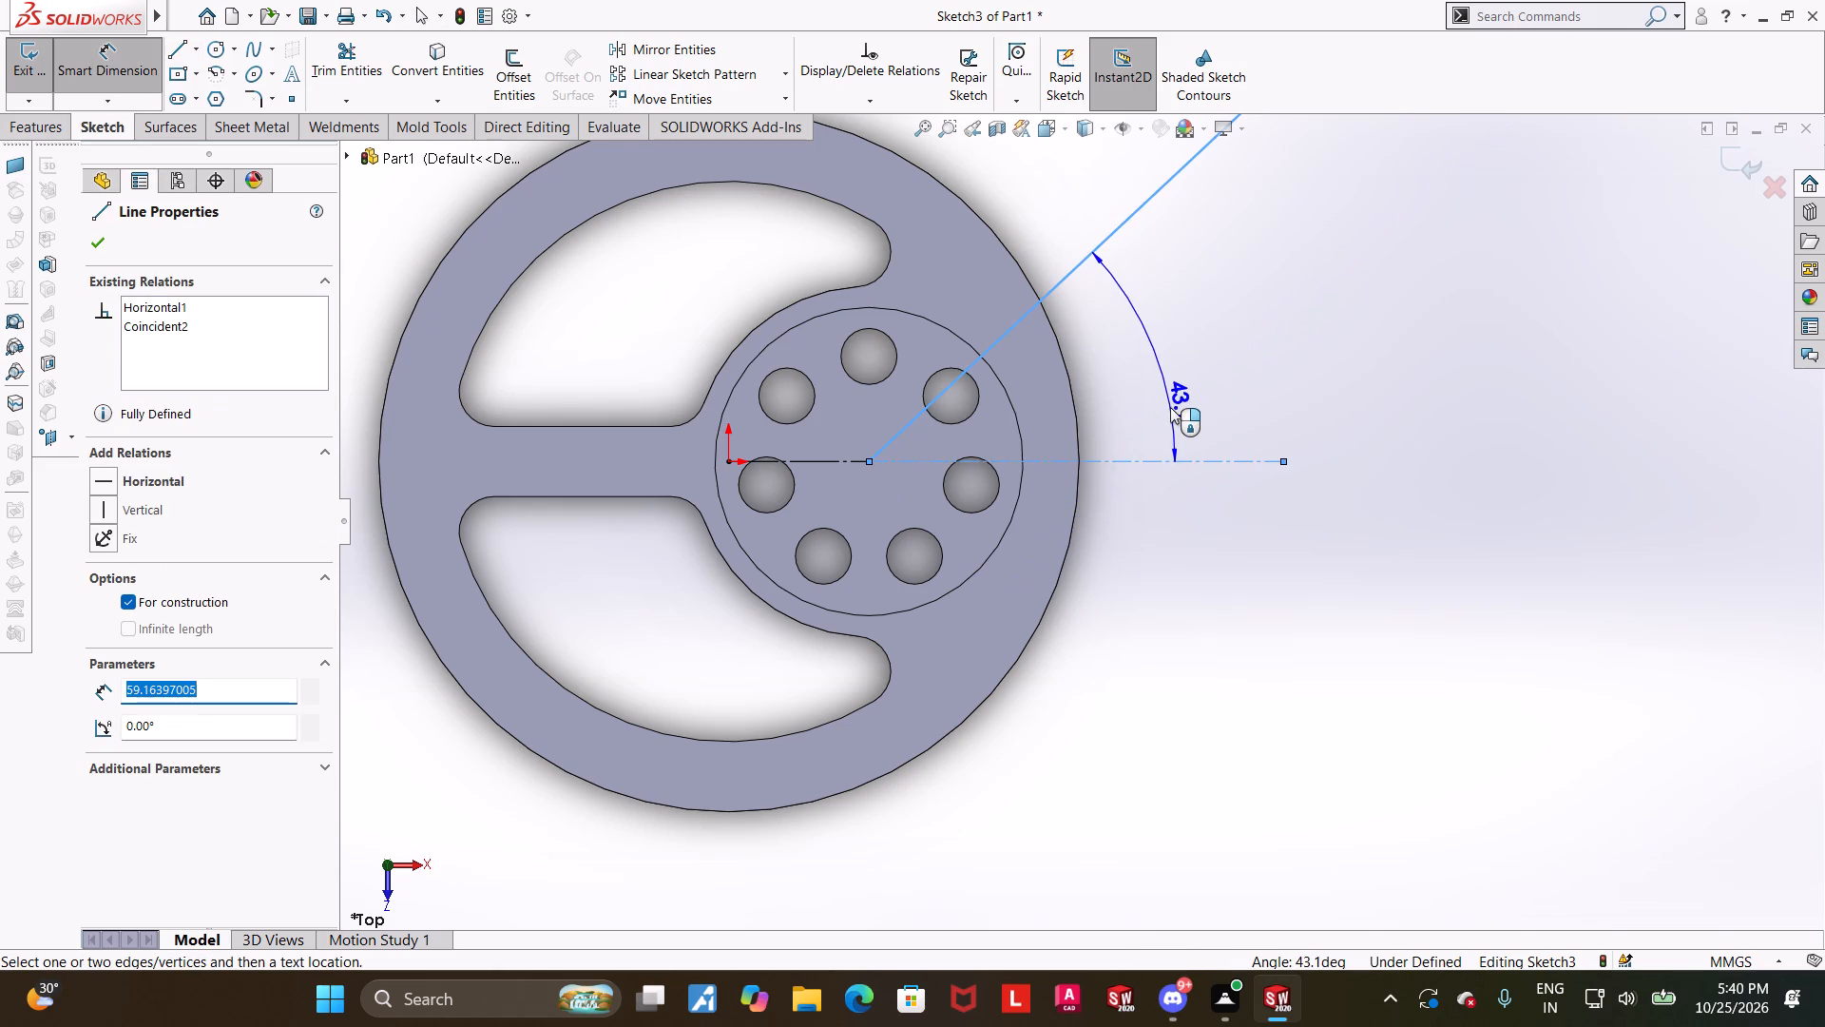
click(1170, 407)
text(51)
key(Return)
key(Escape)
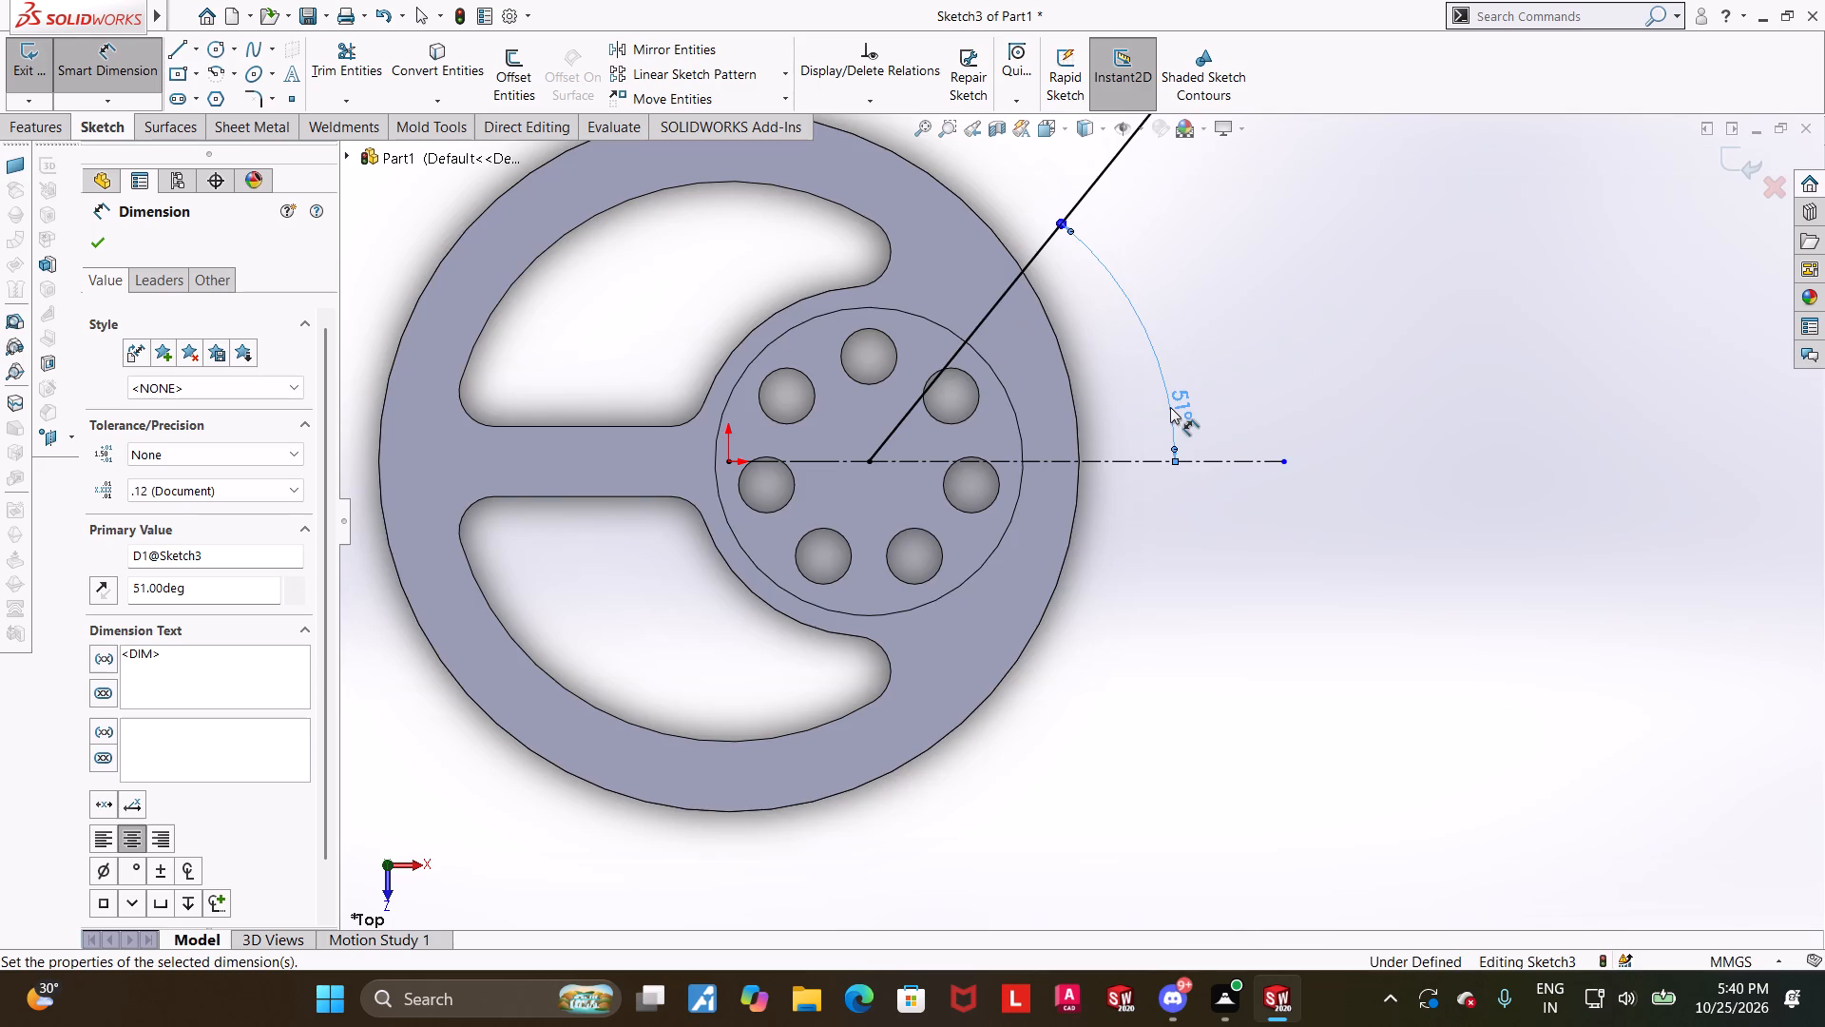
scroll(1170, 426, up, 5)
scroll(1260, 403, down, 2)
scroll(1211, 379, up, 2)
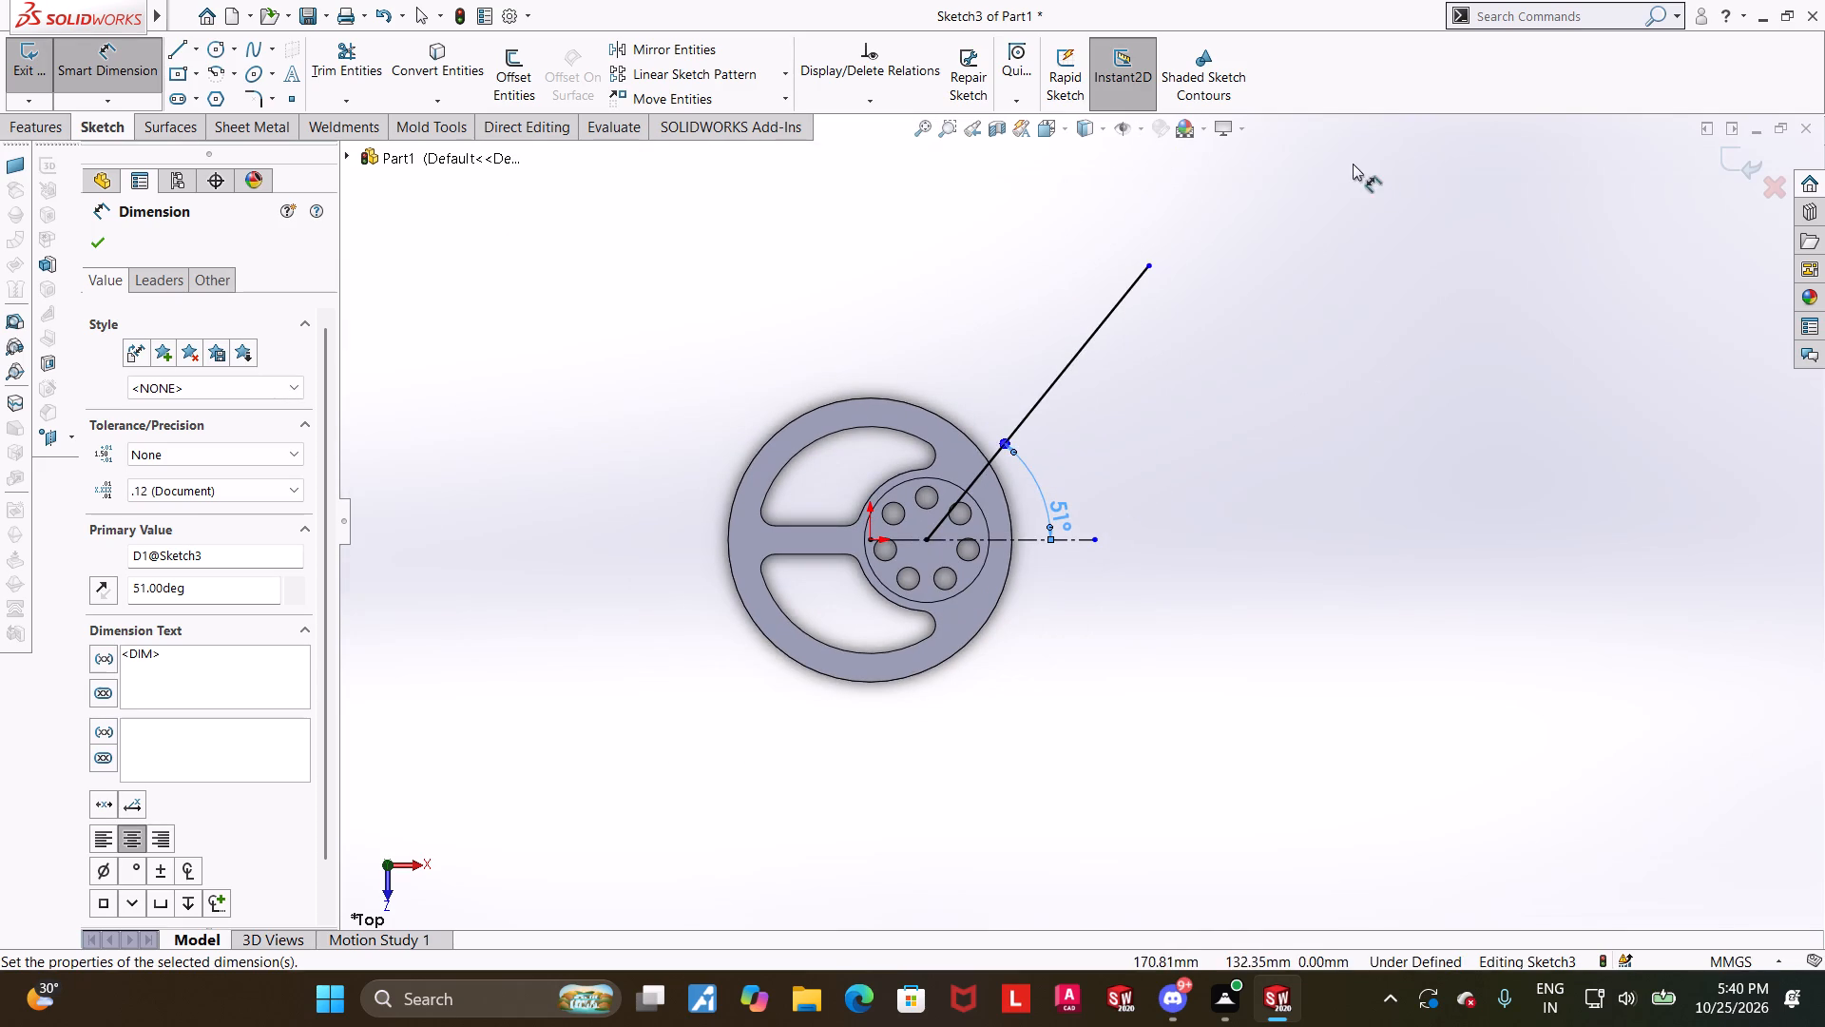
key(Escape)
Change the oblique line to construction geometry.
click(1056, 375)
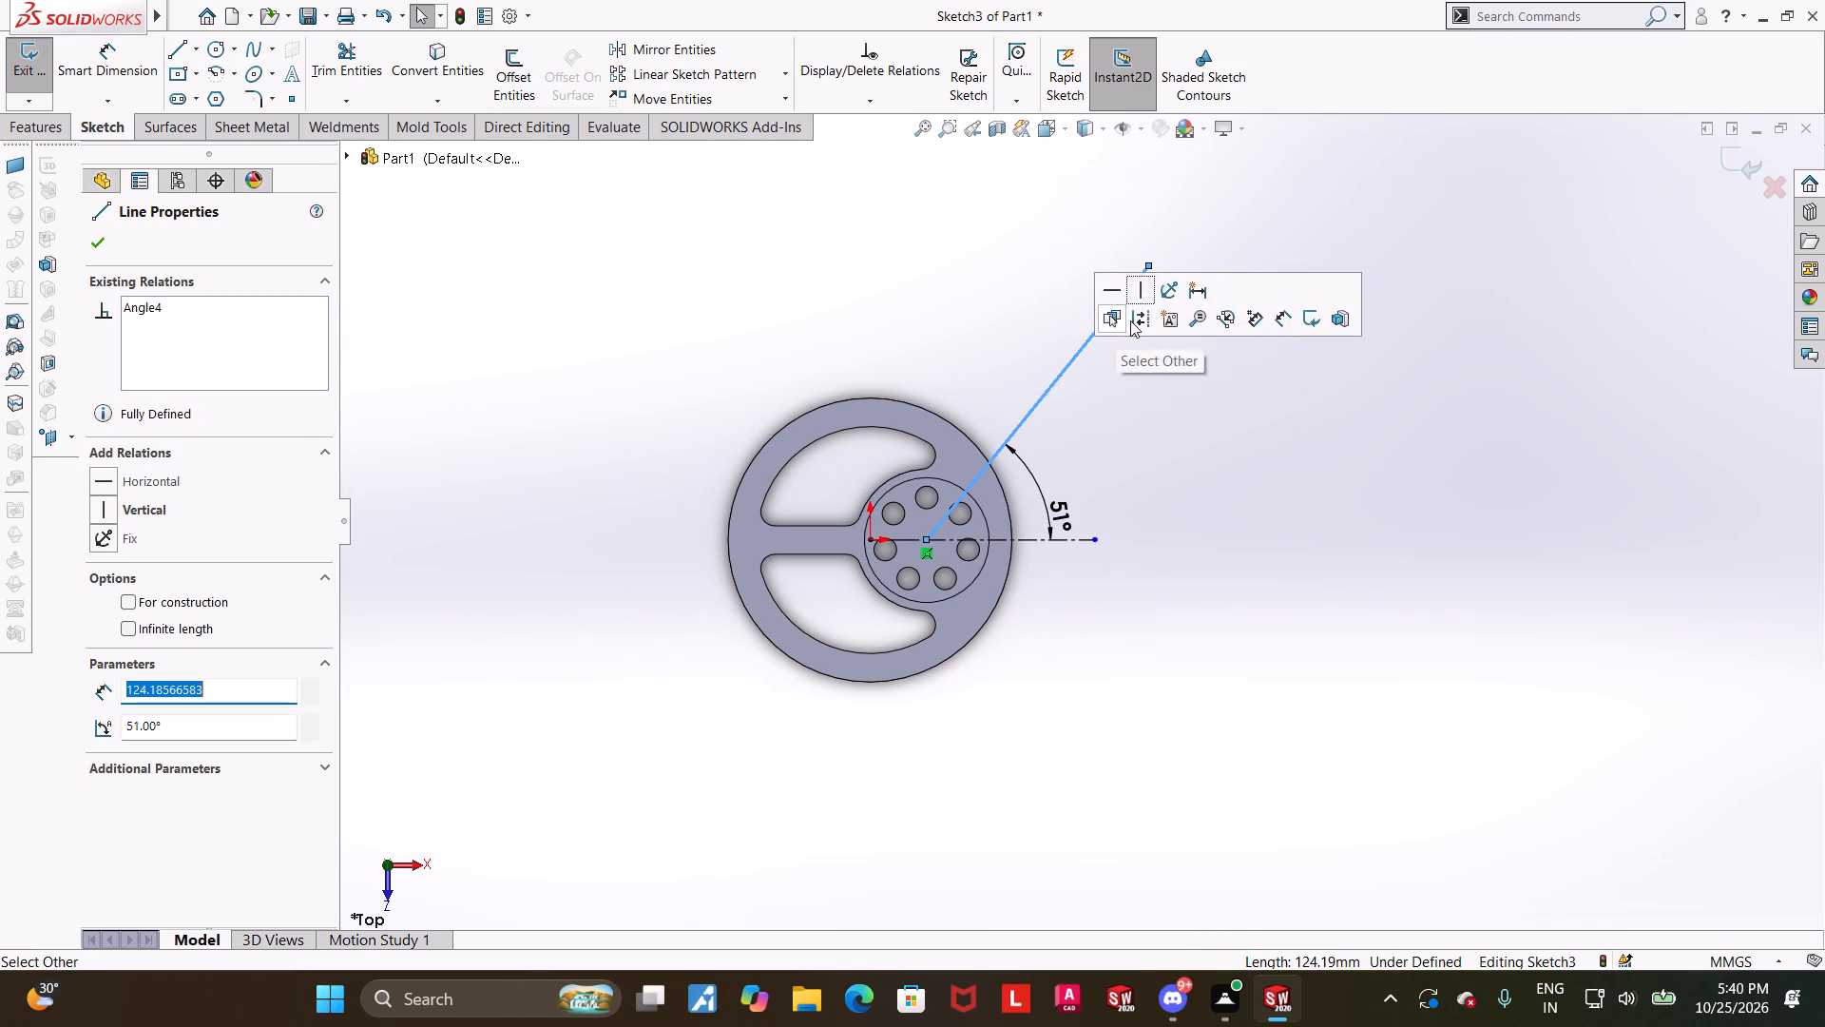
click(1131, 320)
key(Escape)
Dimension the aligned distance from the disc's center to the oblique line's outer endpoint as 127 mm.
click(95, 50)
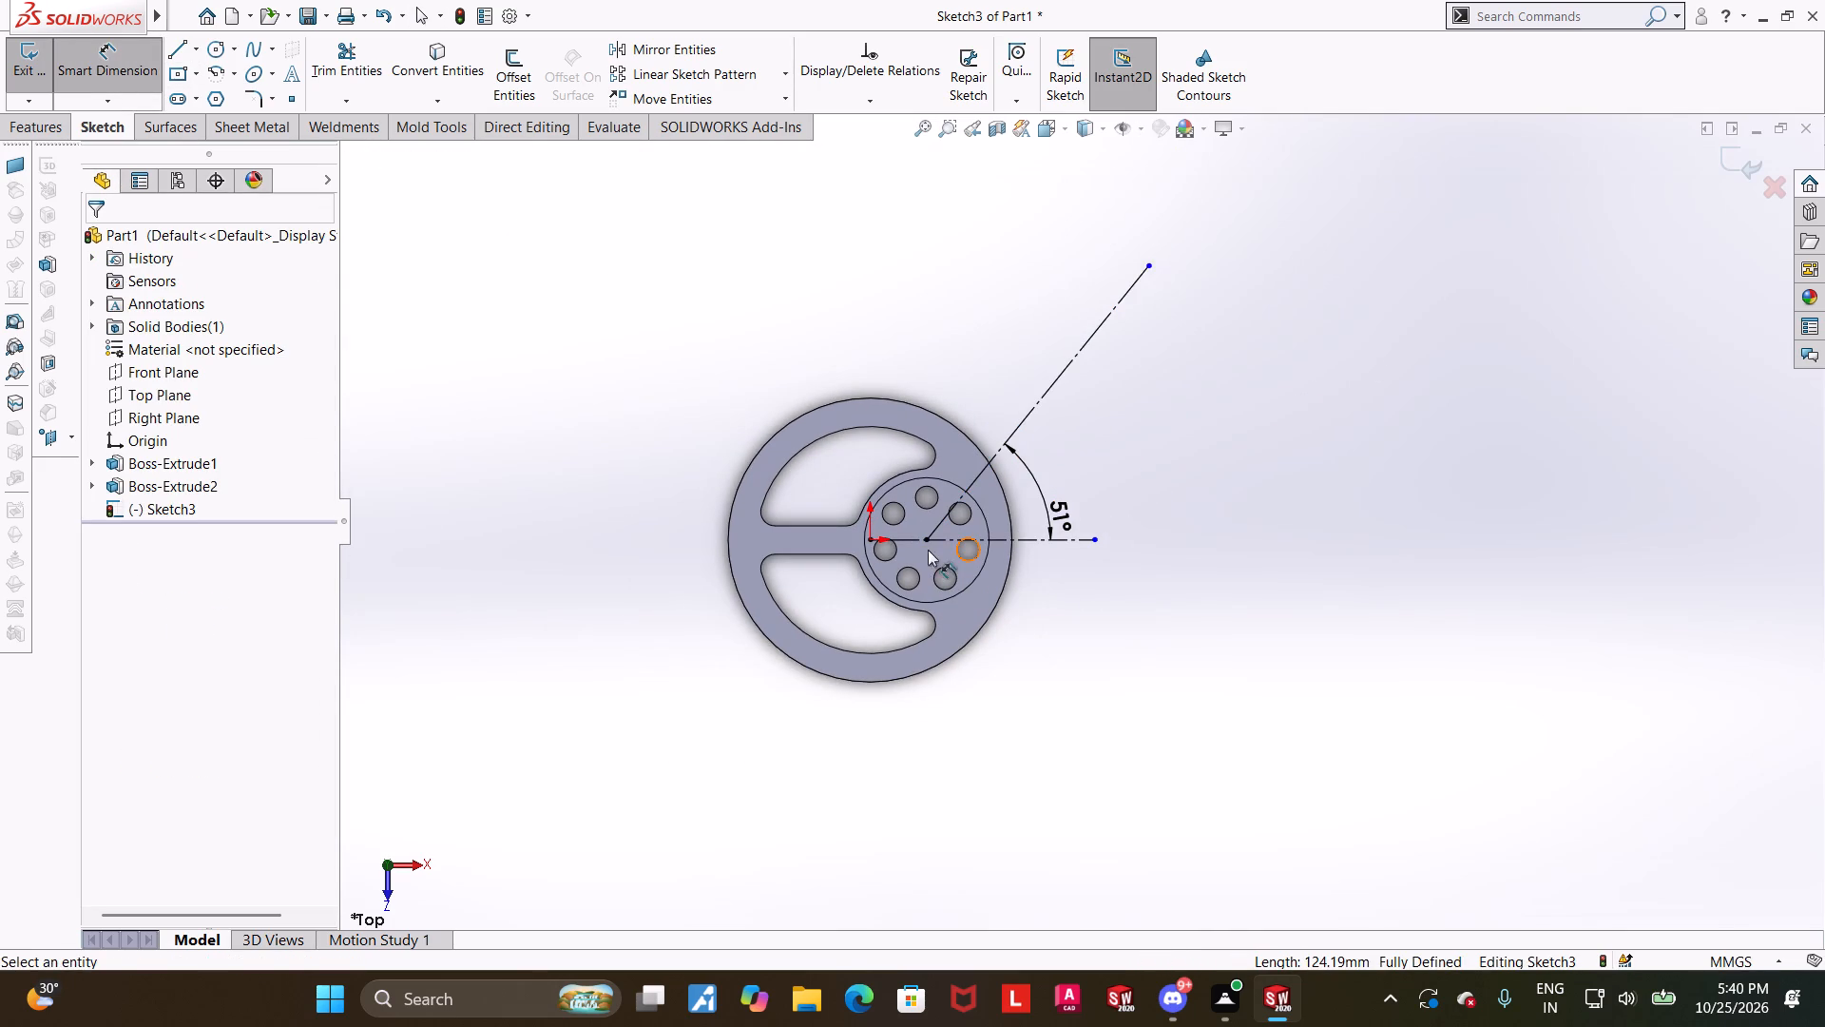
click(925, 538)
click(1151, 269)
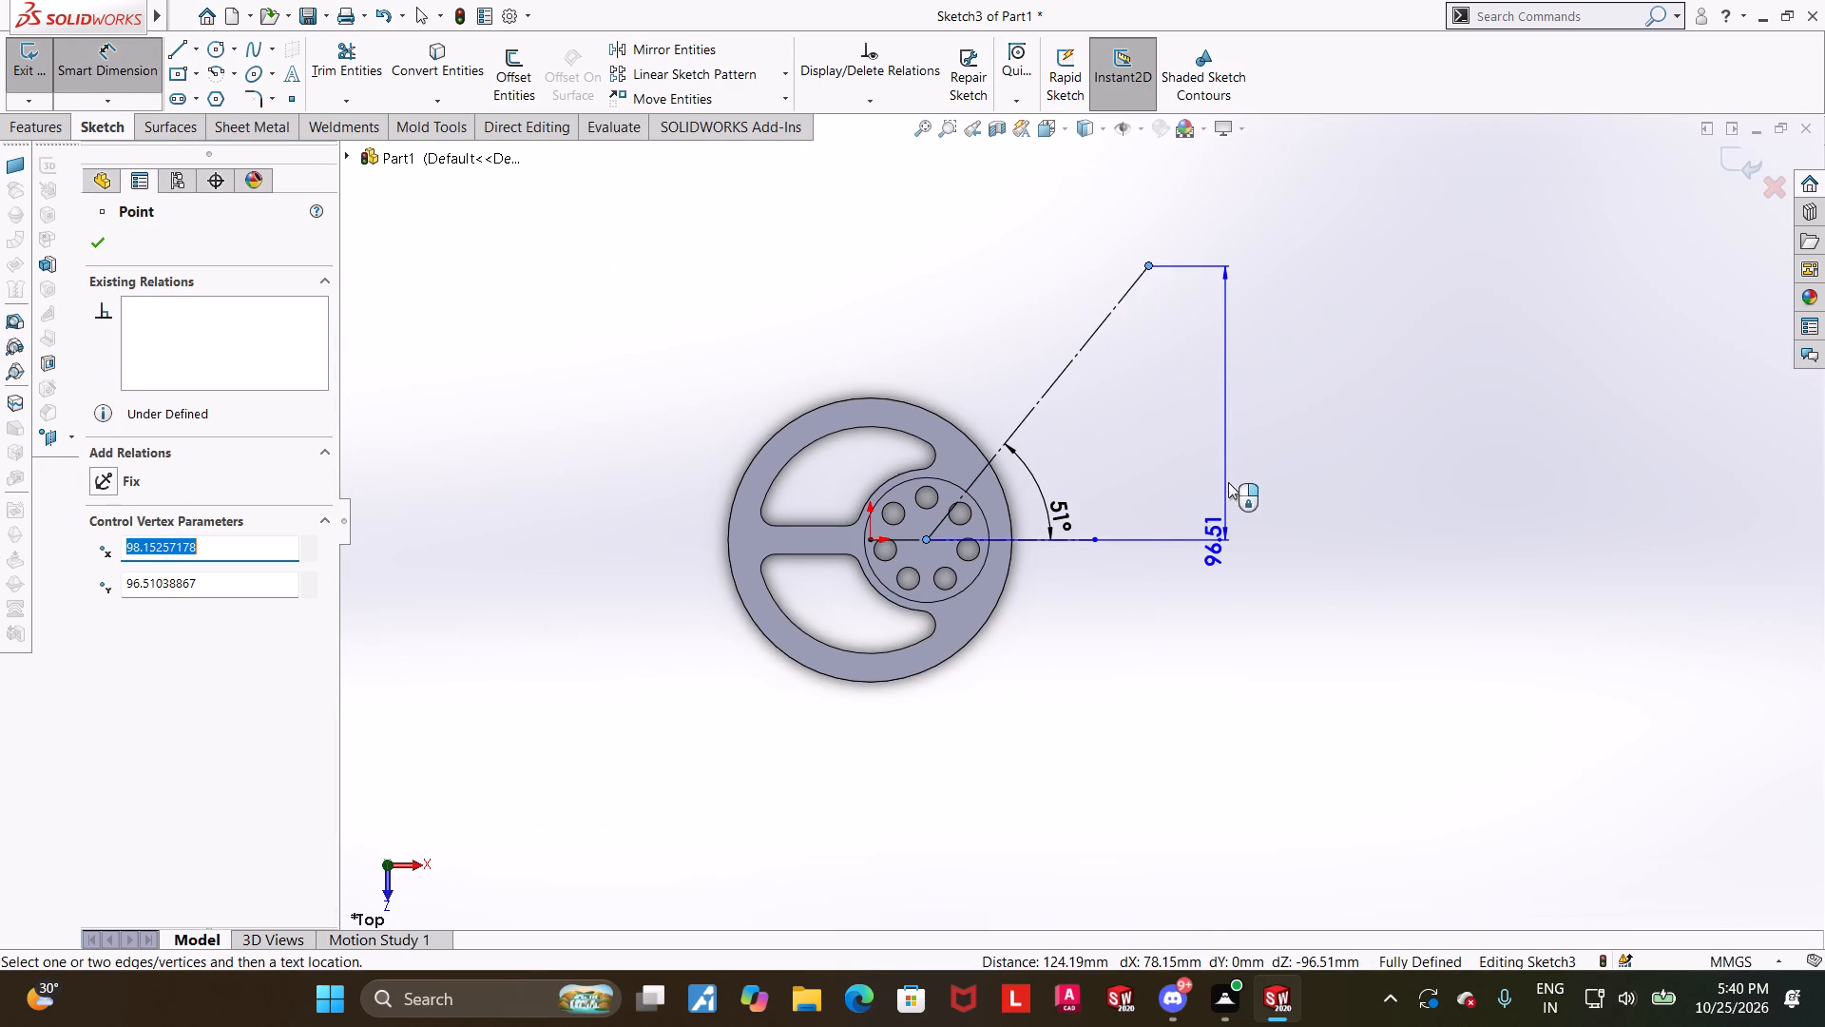
click(1276, 649)
text(127)
key(Return)
key(Escape)
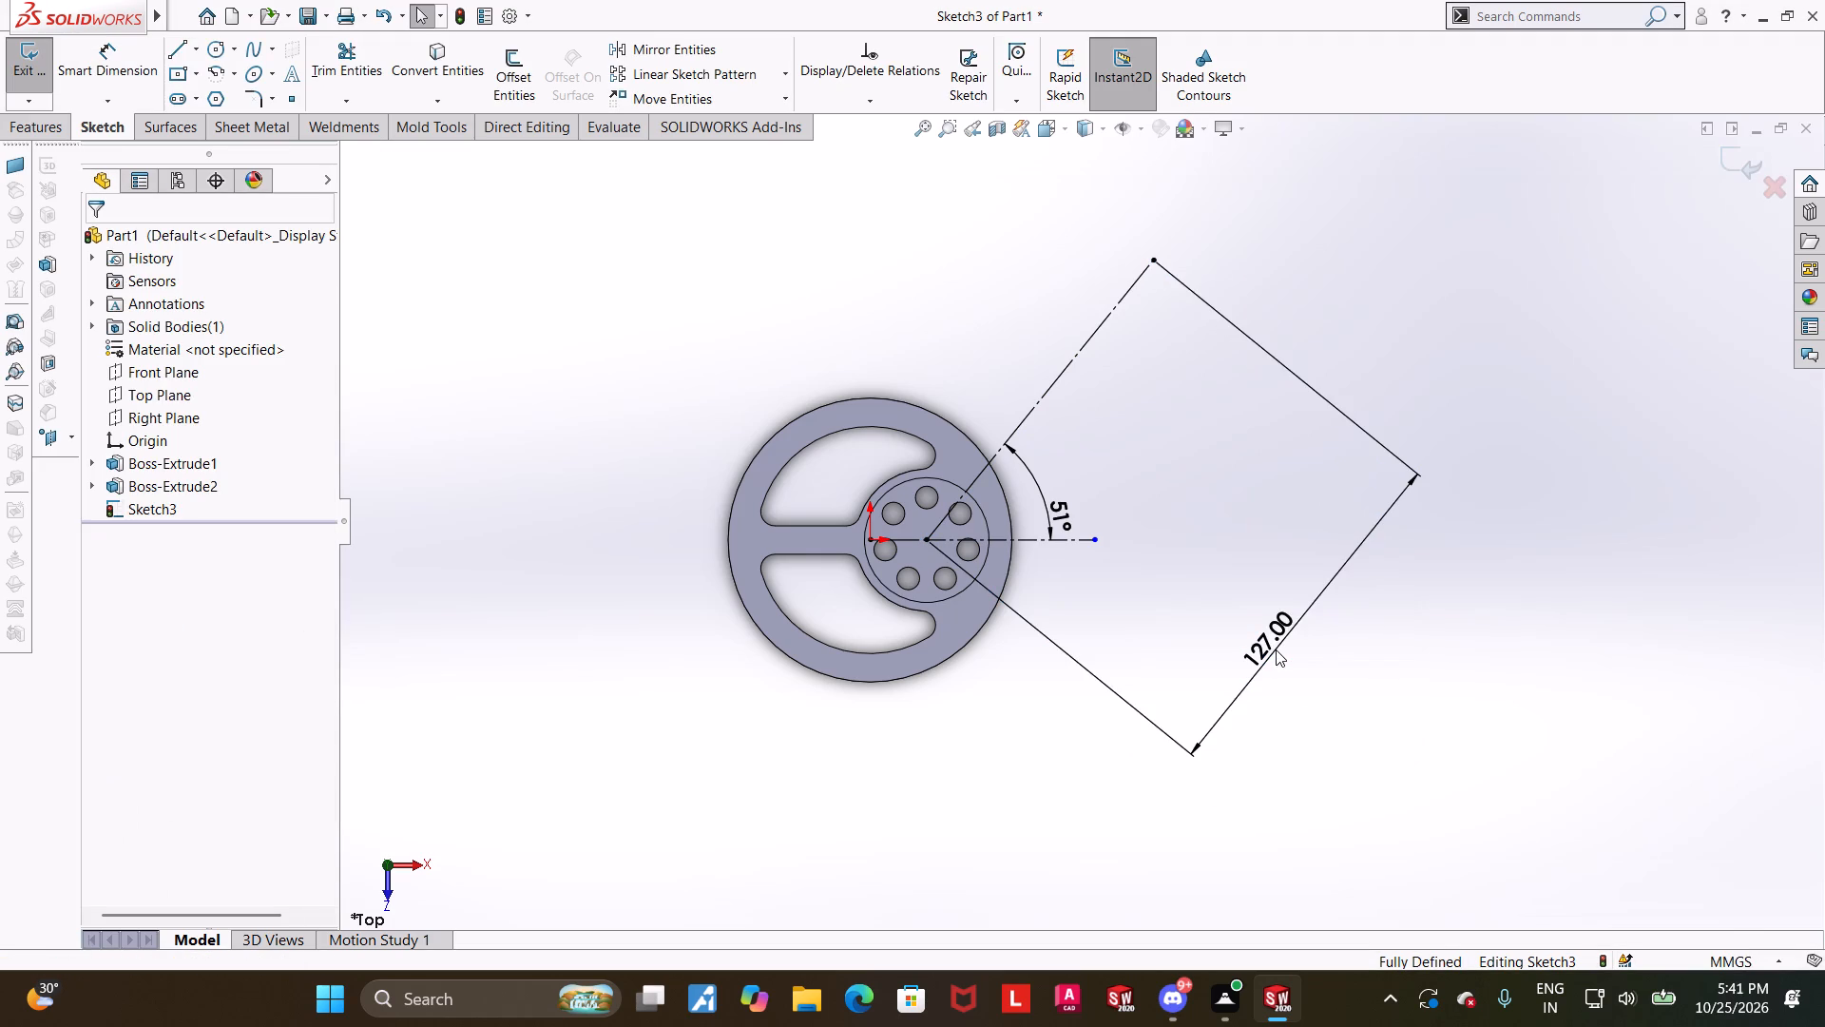
Reposition the 51° angle dimension slightly between the oblique line and the horizontal centerline.
click(1369, 747)
scroll(1333, 686, up, 2)
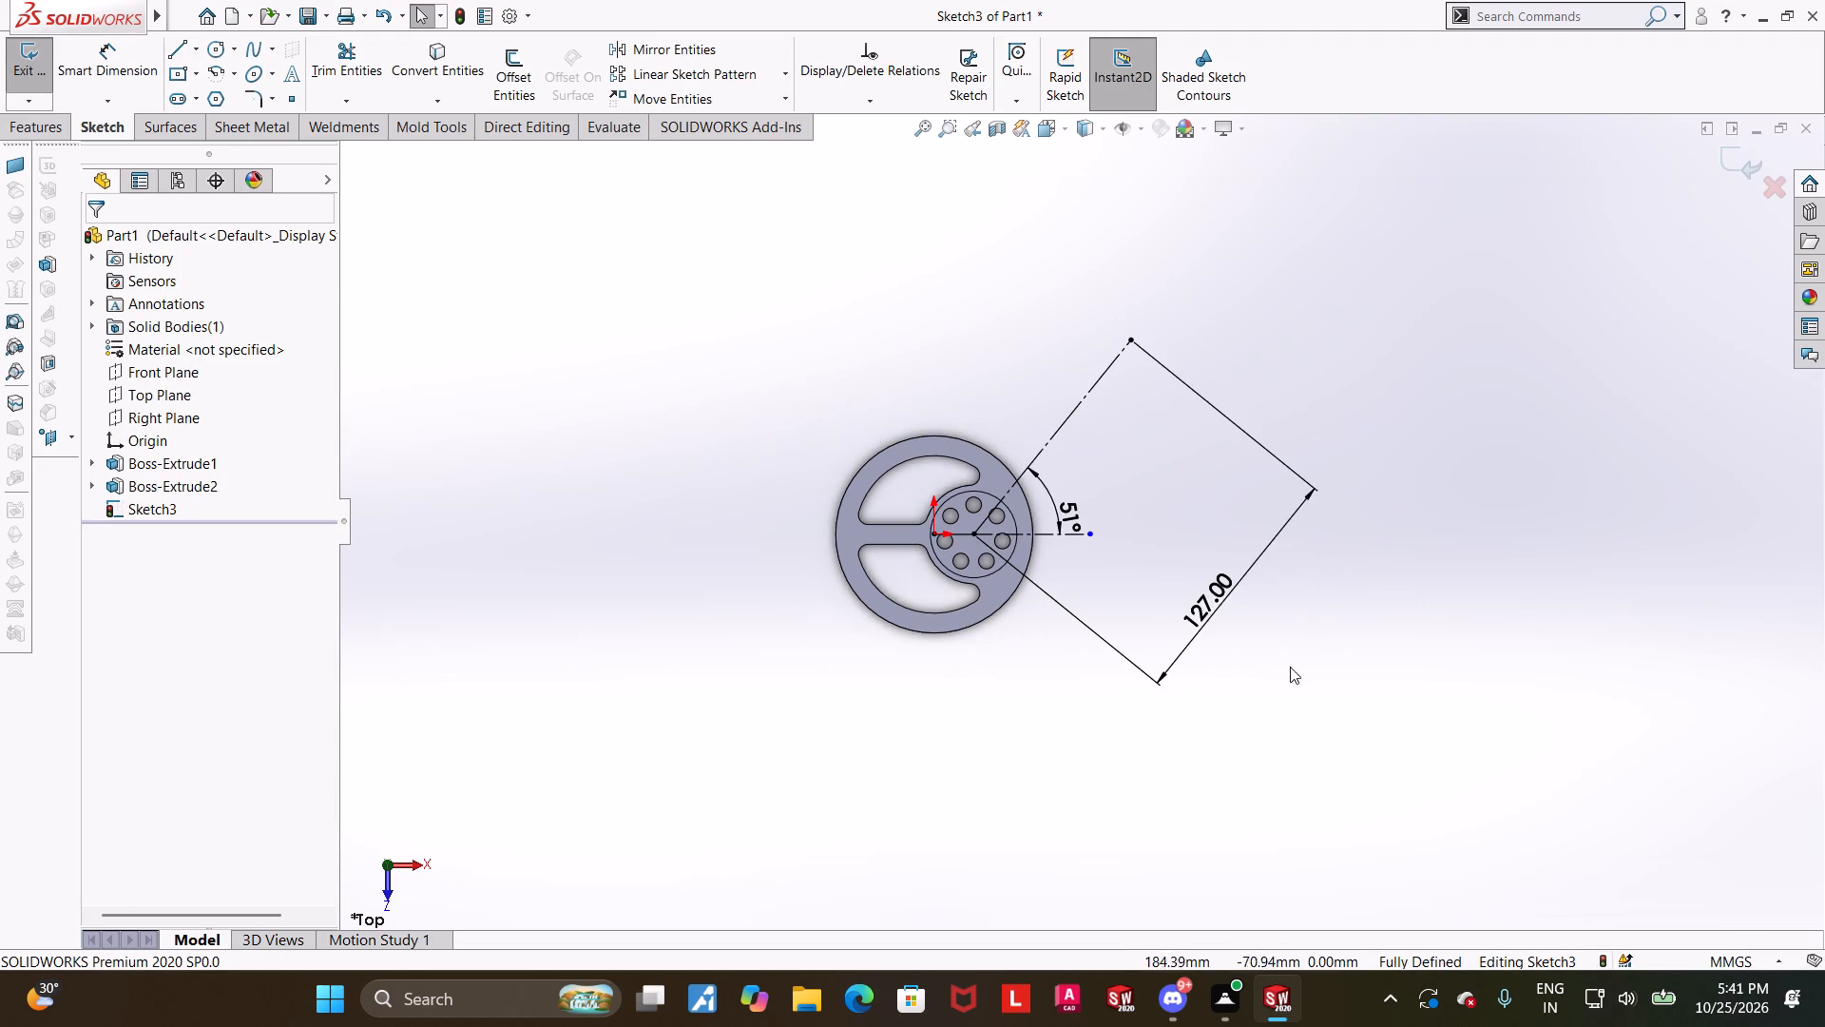
scroll(1174, 598, down, 2)
key(Escape)
drag(990, 471, 993, 444)
key(Escape)
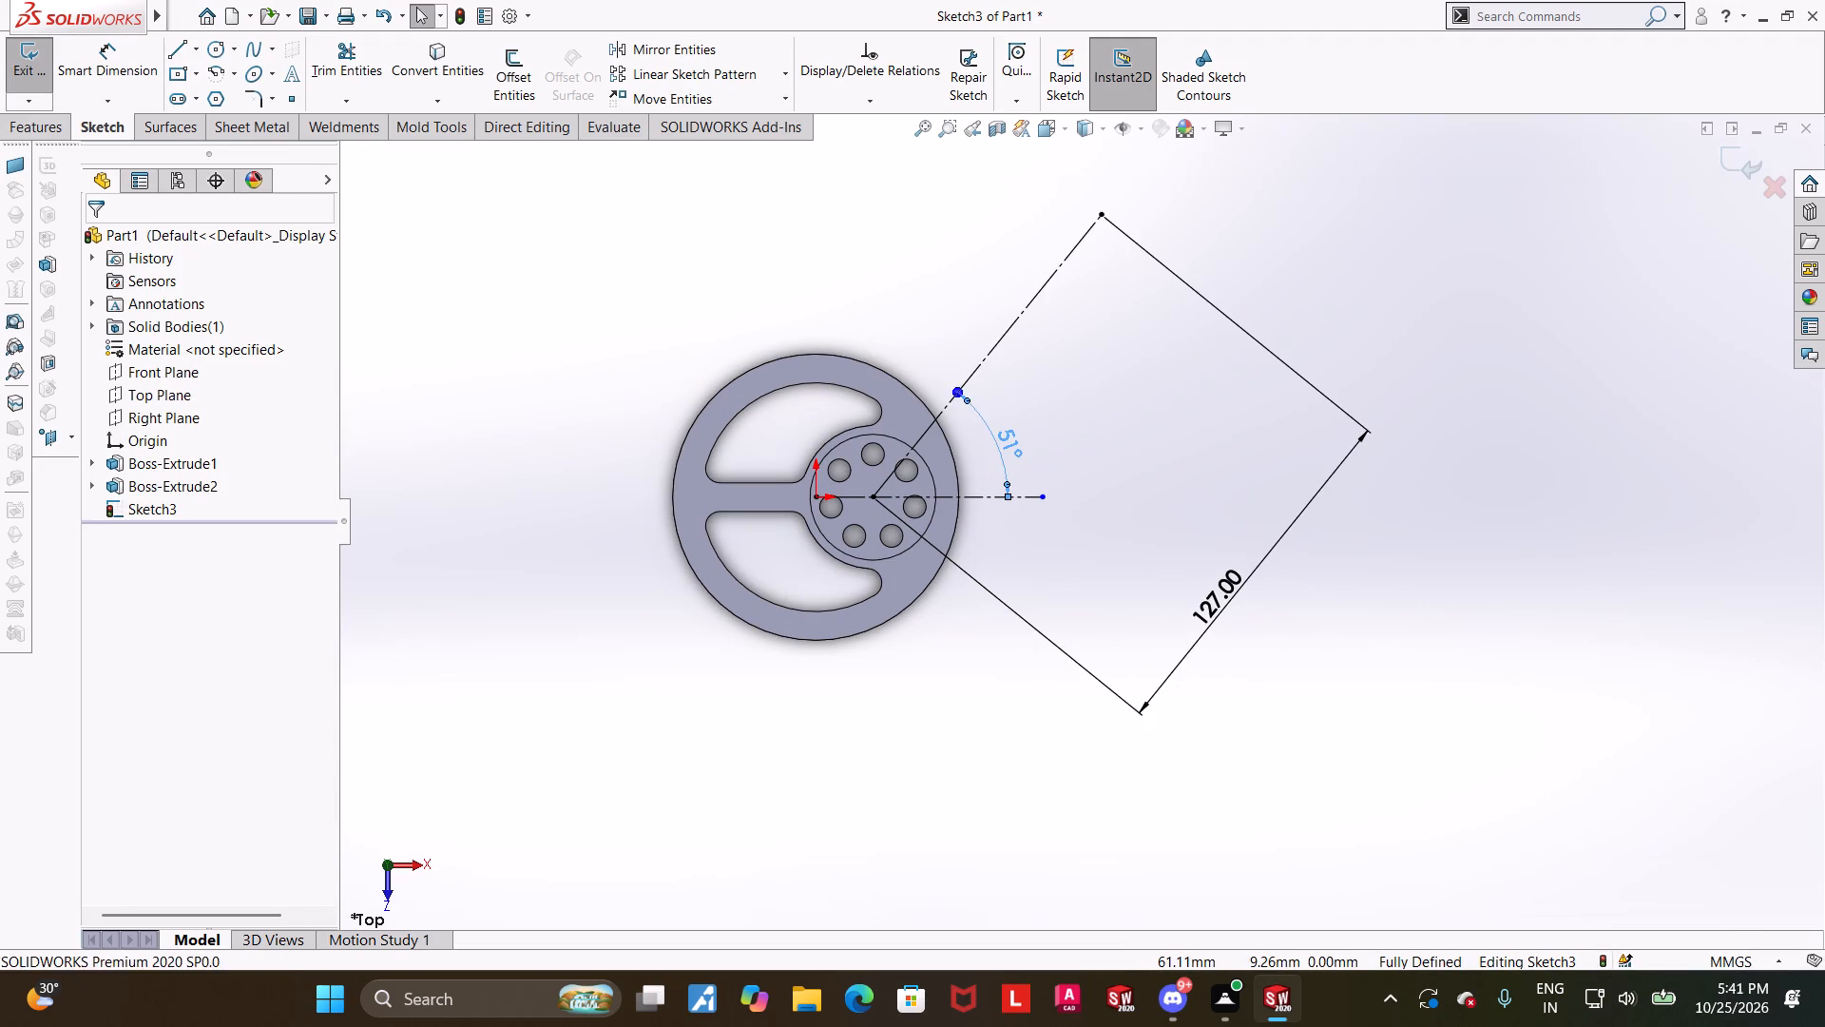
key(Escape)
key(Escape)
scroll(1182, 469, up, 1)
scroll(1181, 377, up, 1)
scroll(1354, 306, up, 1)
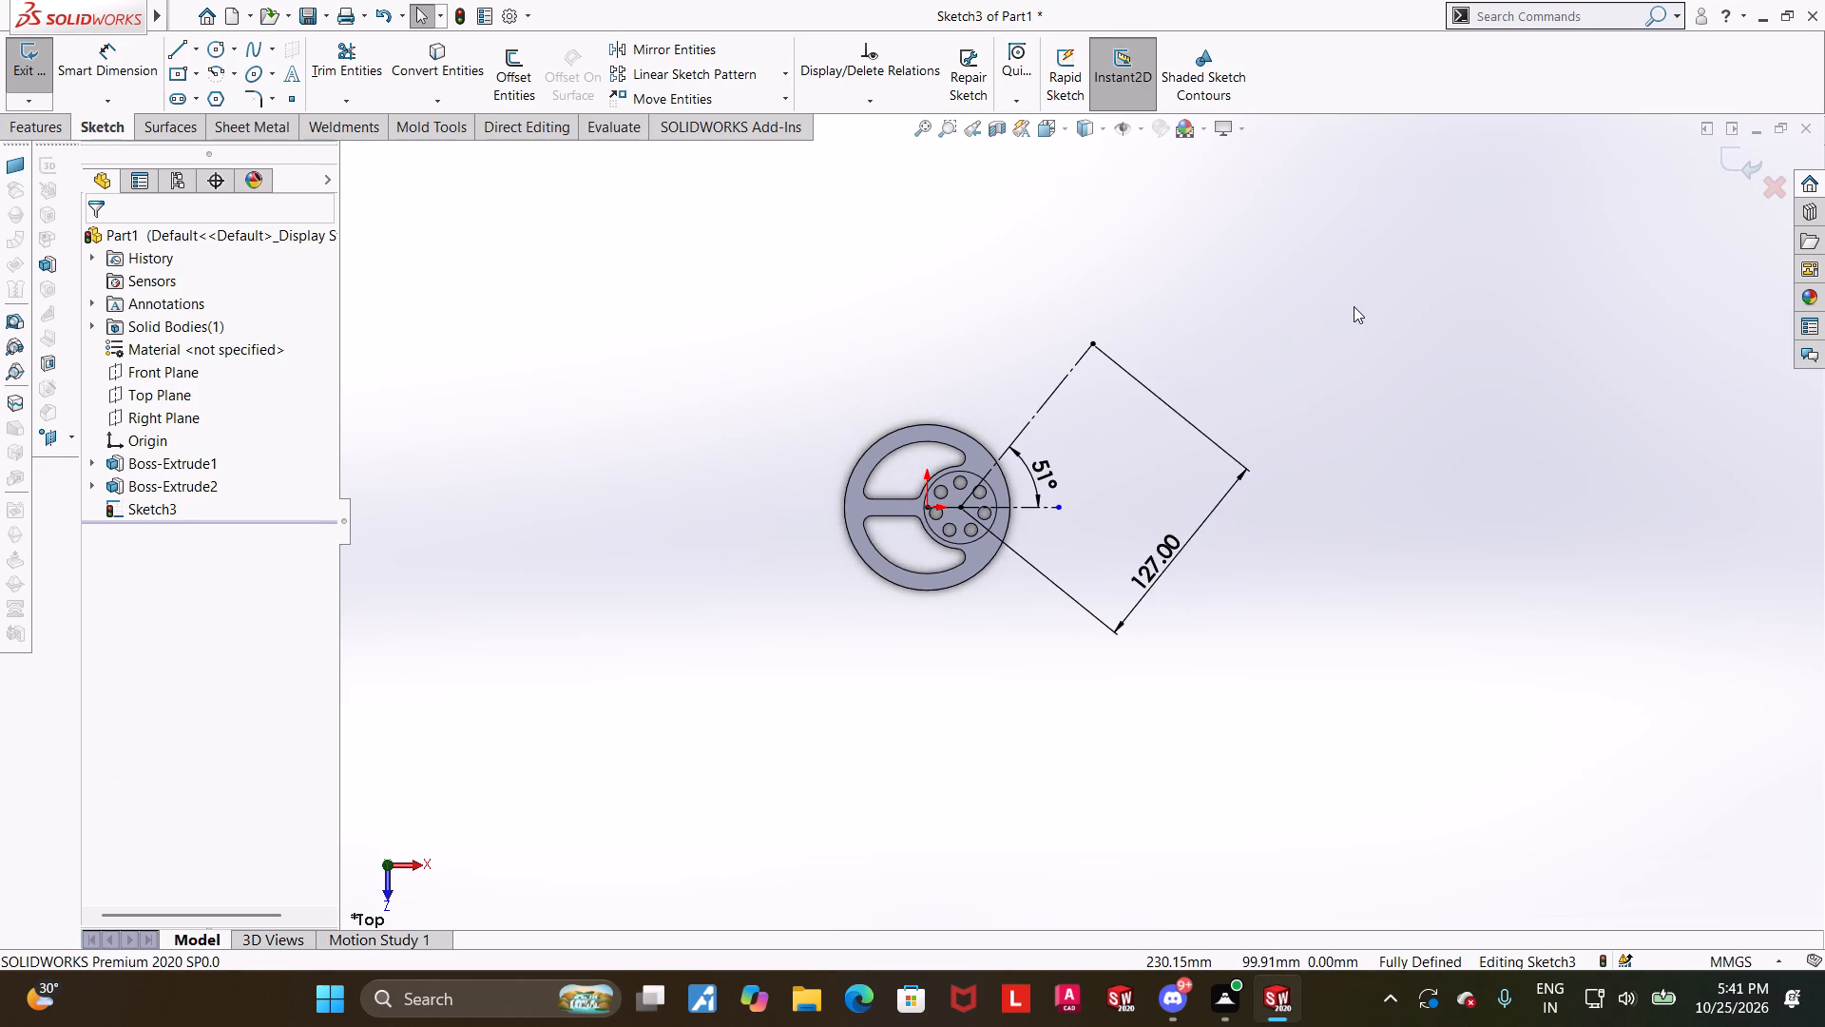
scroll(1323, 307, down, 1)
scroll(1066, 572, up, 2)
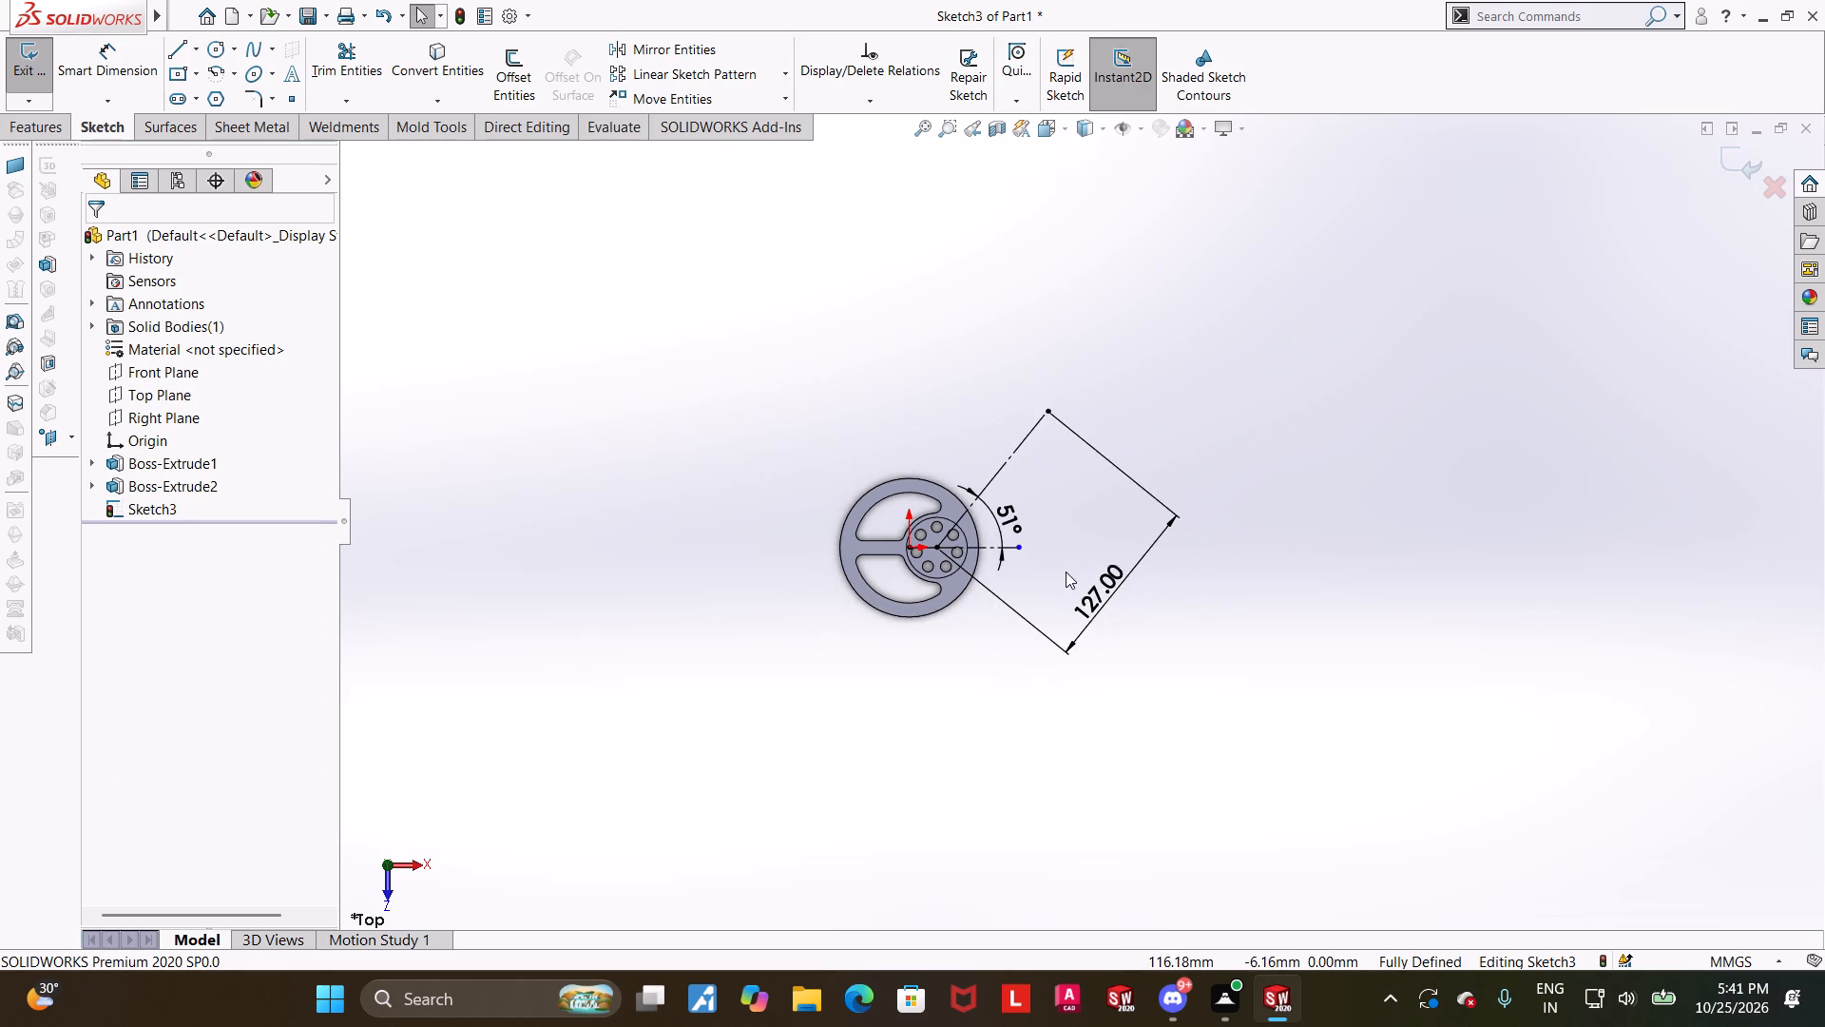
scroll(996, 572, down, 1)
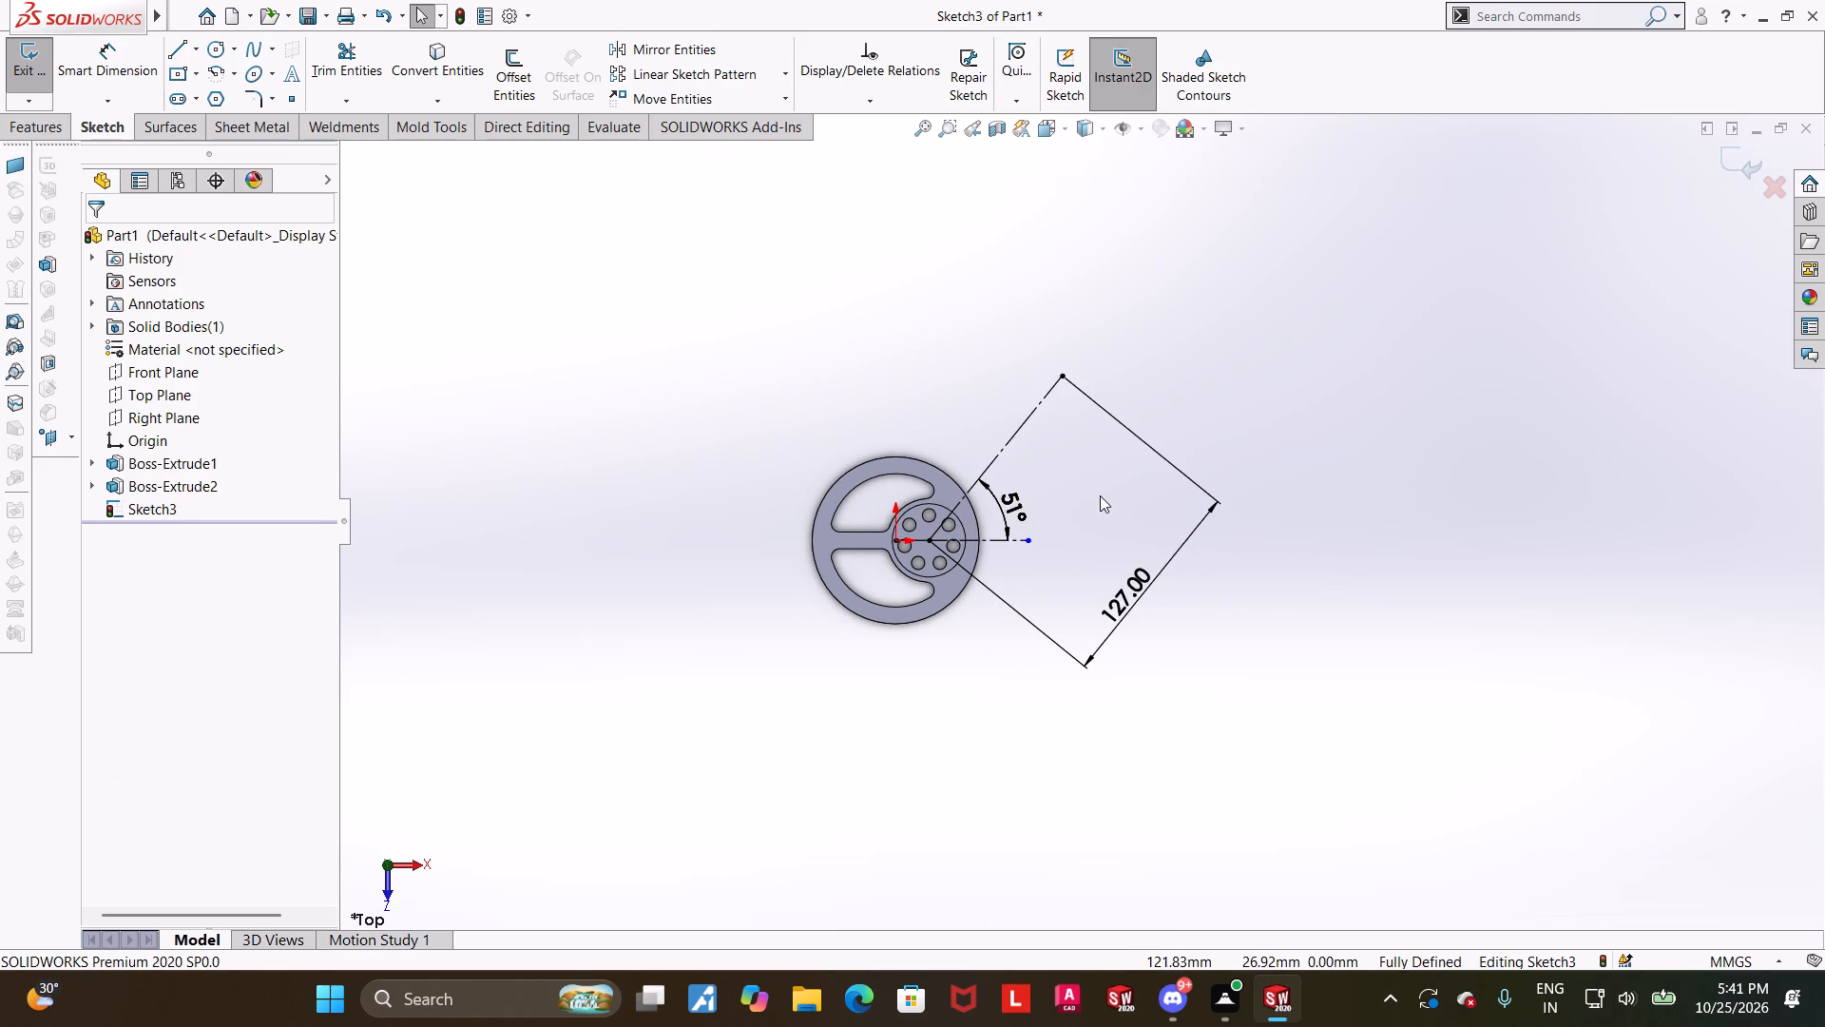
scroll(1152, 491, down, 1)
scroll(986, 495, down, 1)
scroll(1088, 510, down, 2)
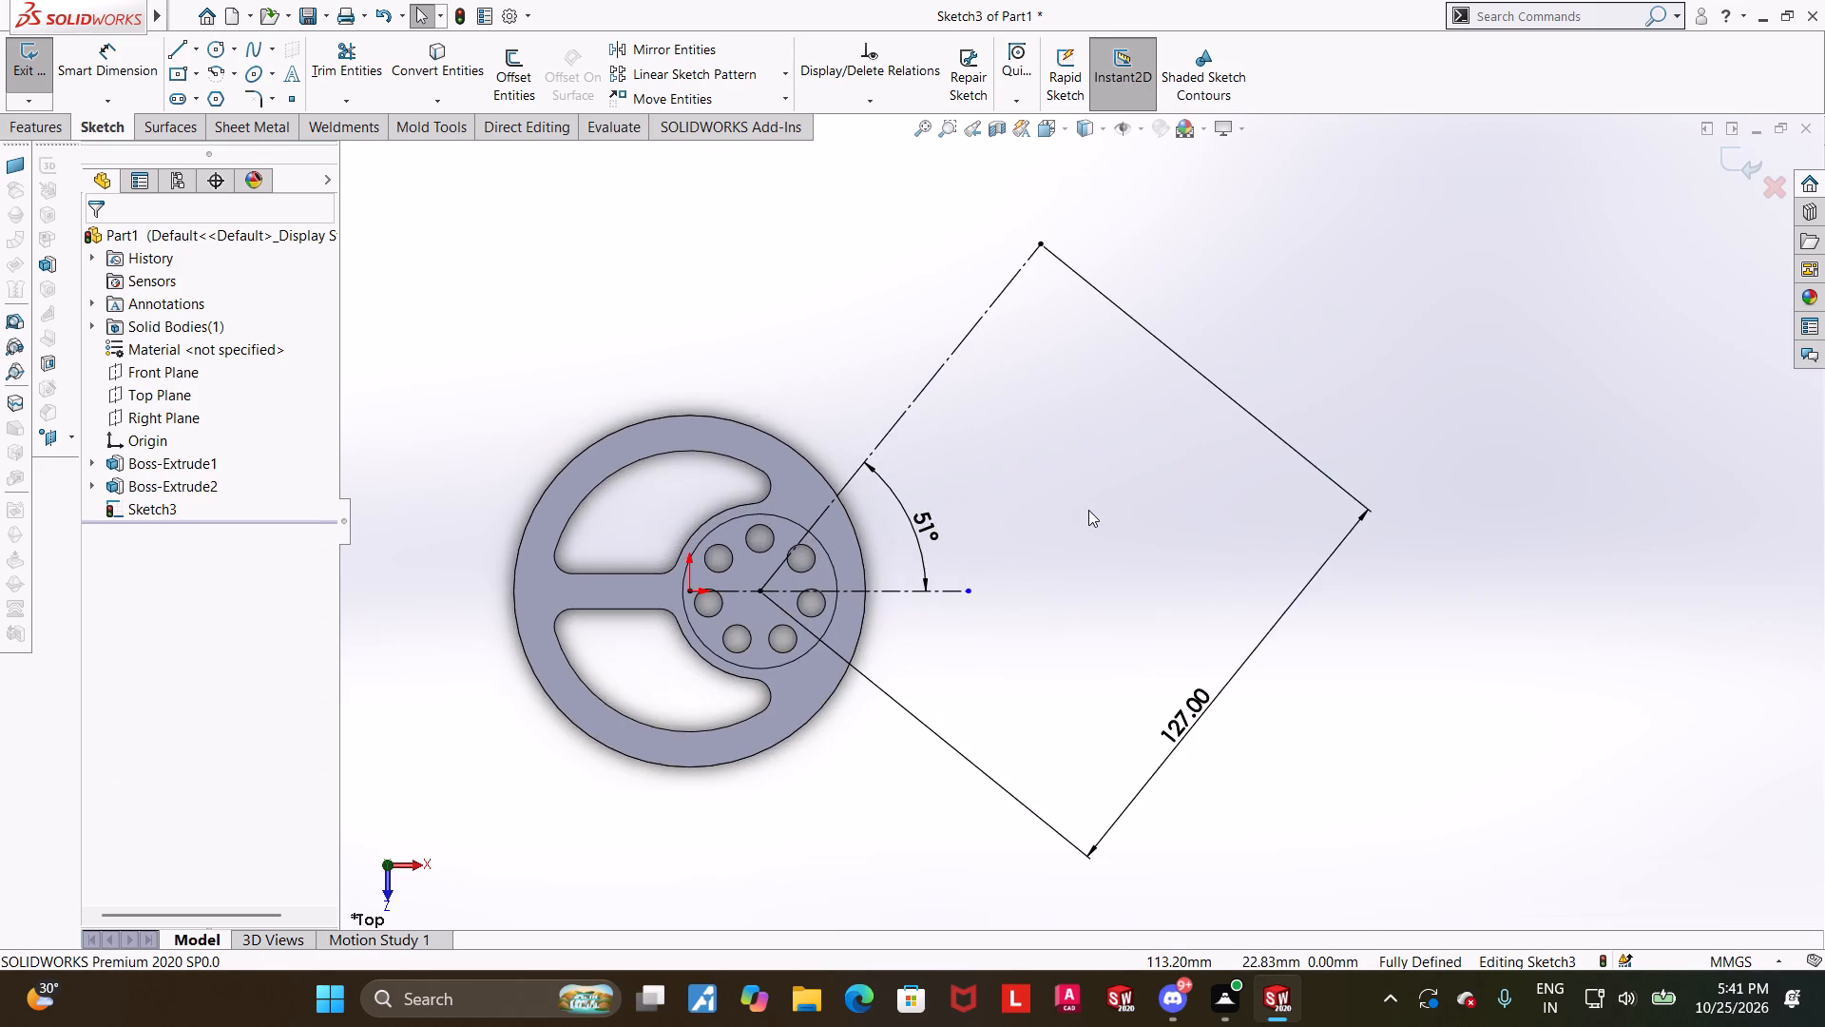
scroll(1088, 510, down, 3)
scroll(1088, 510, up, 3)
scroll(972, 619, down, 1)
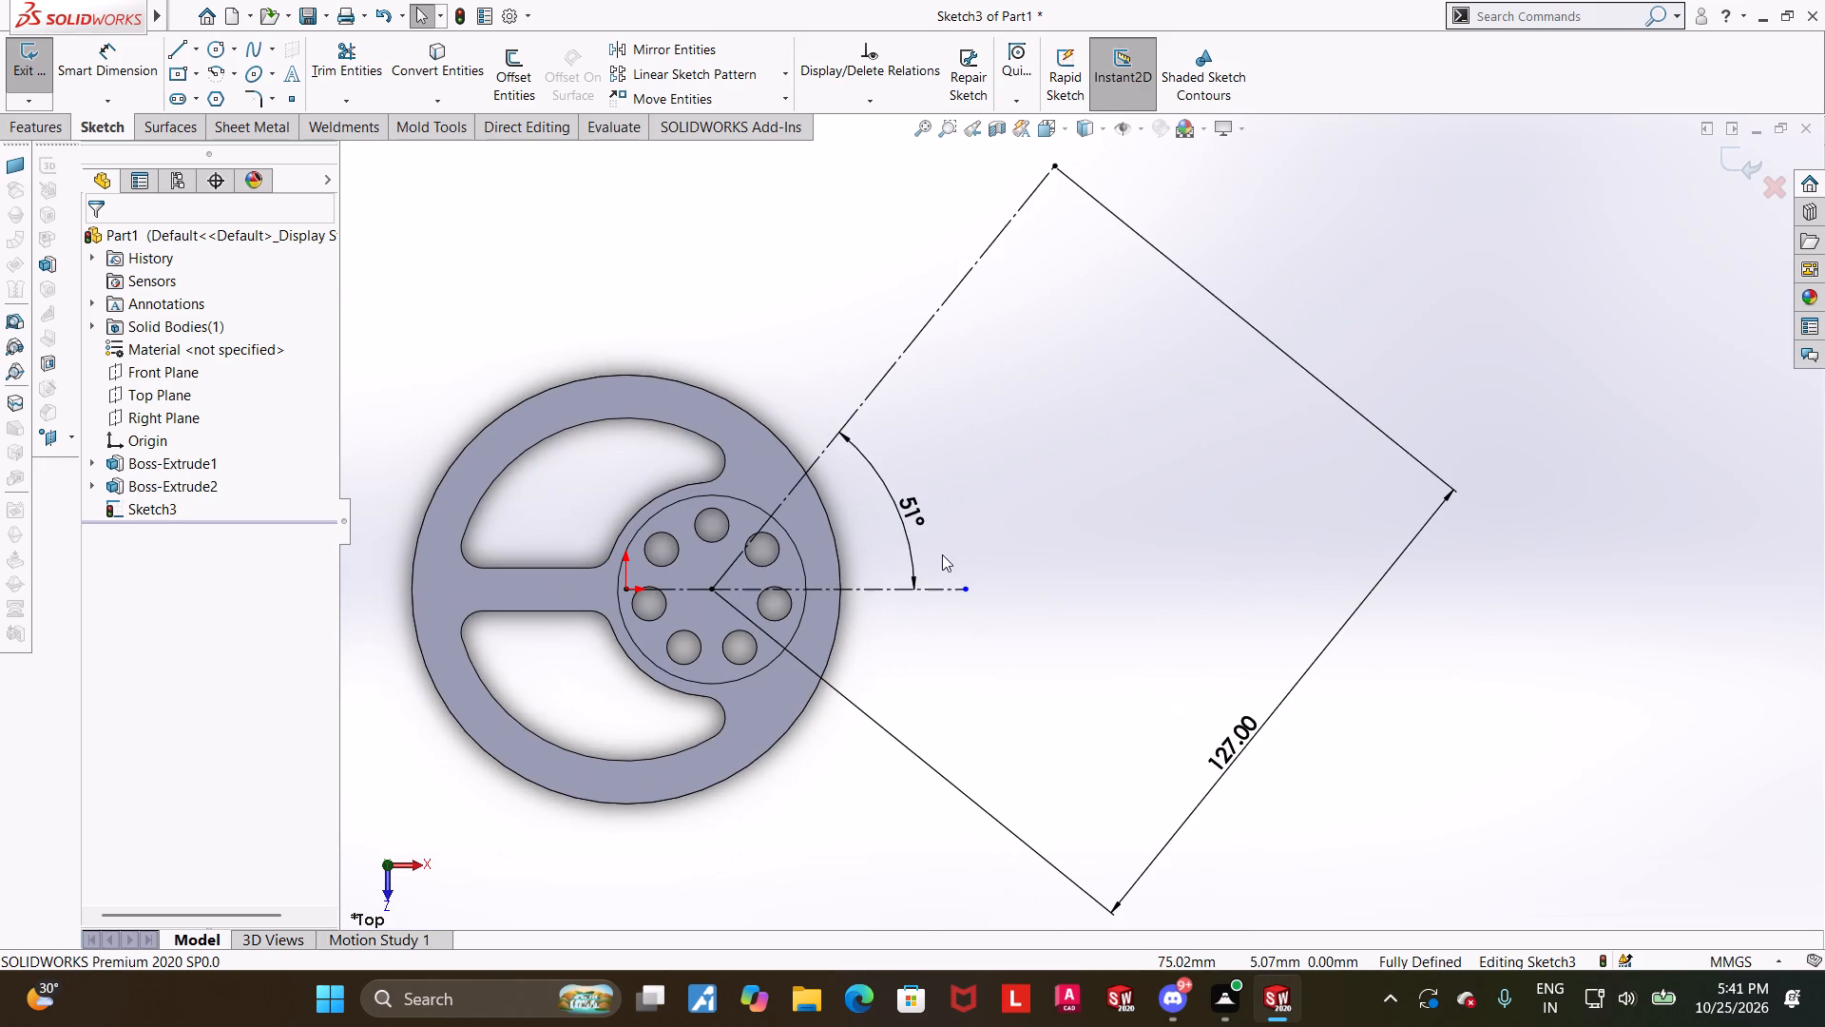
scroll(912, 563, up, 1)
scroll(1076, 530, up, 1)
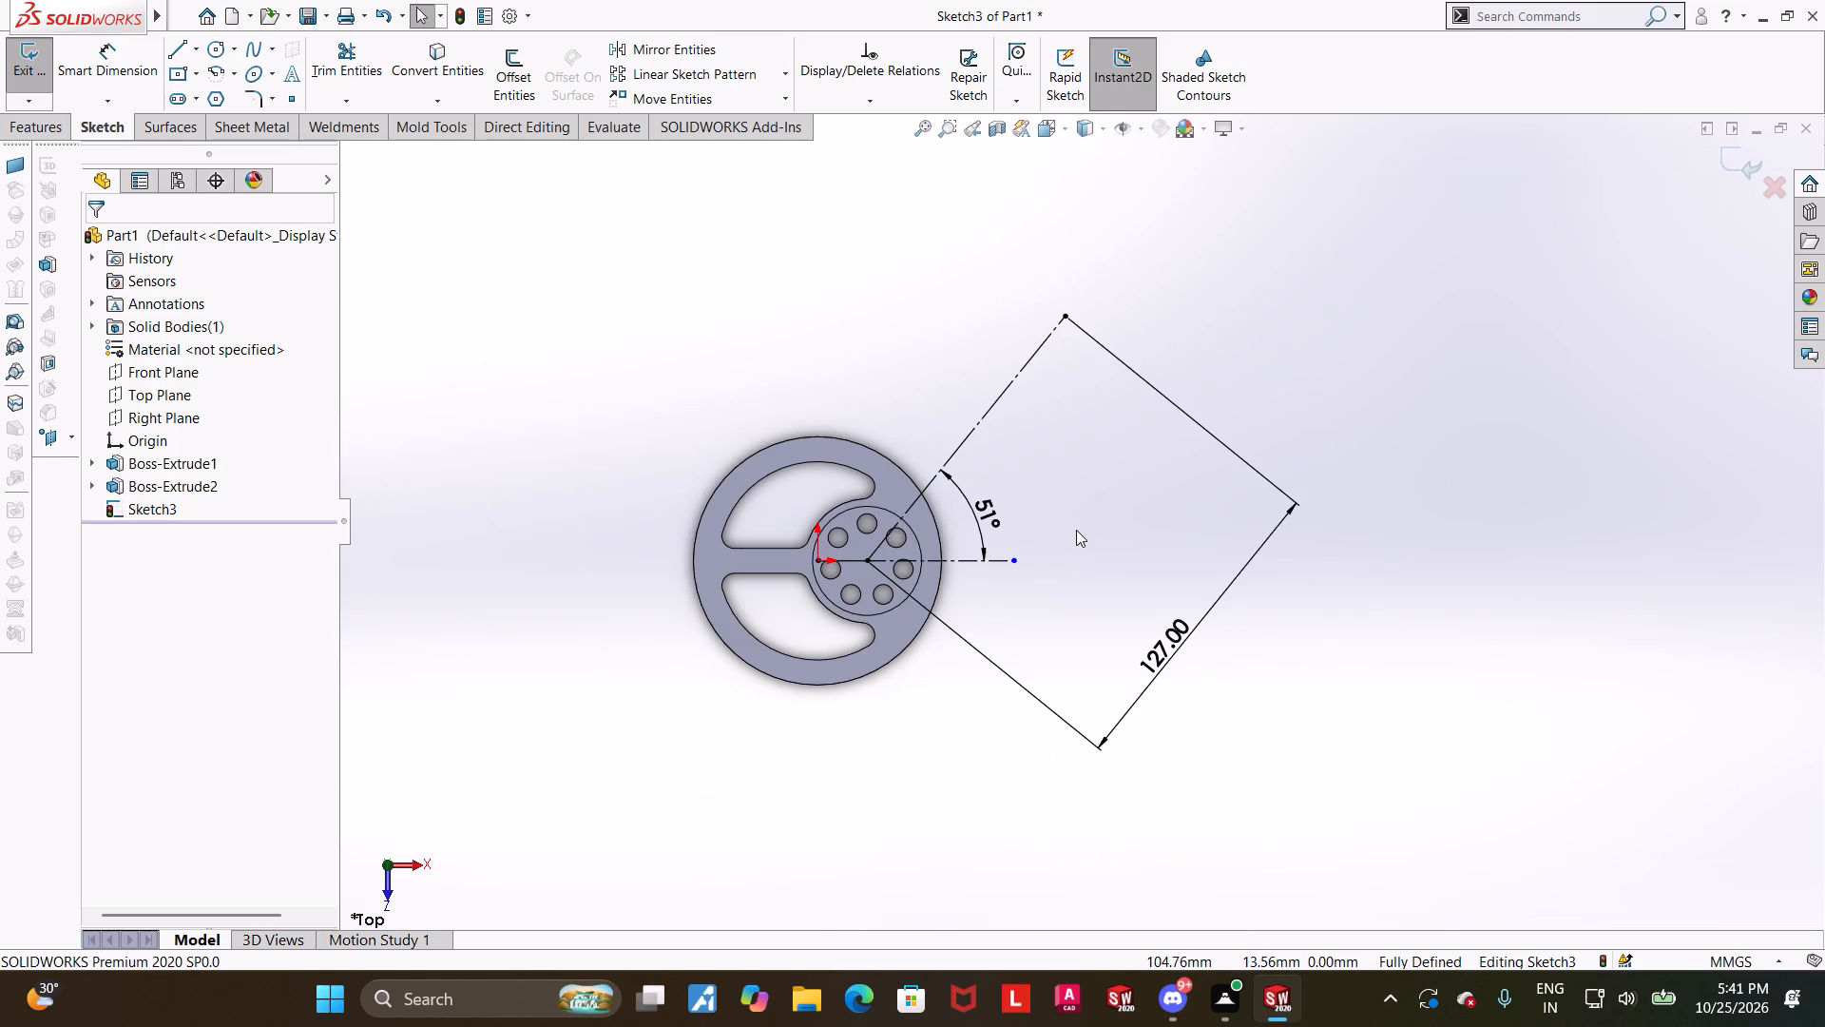
Sketch a circle about 39 mm in diameter centred on the oblique construction line's outer endpoint.
scroll(1076, 530, up, 1)
scroll(1066, 382, down, 3)
scroll(1202, 281, down, 2)
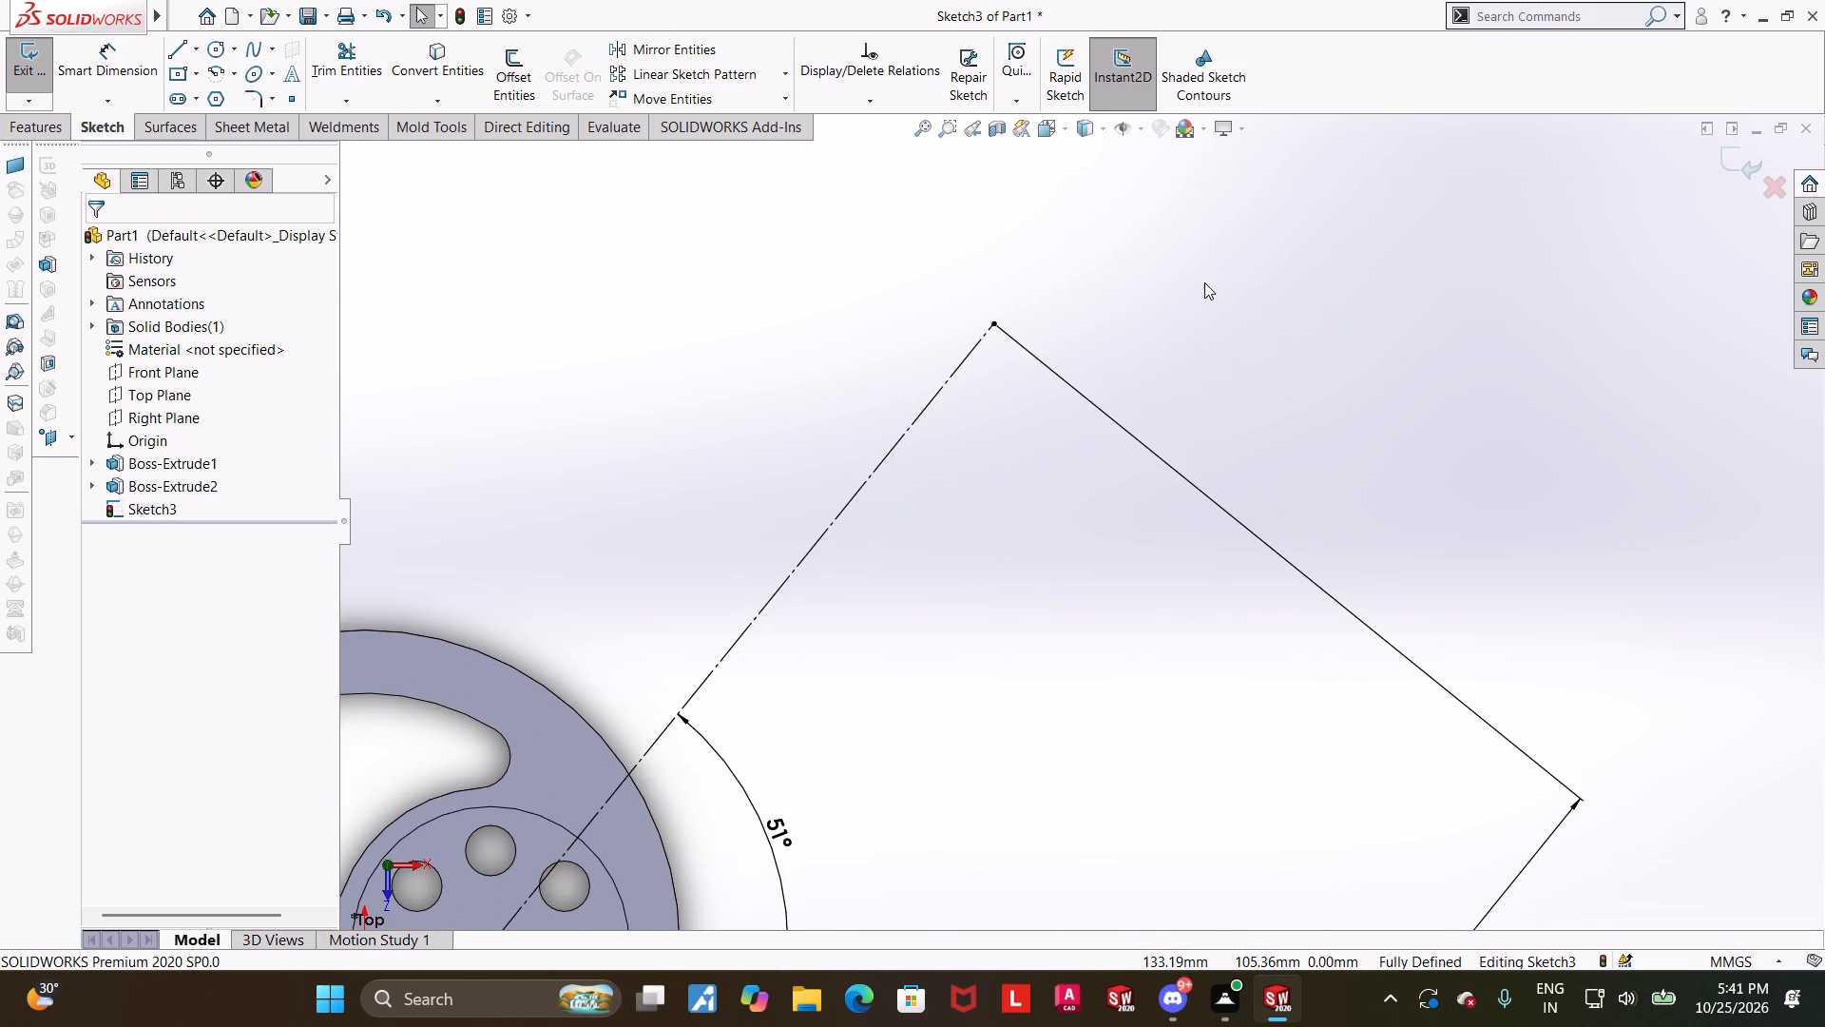
click(219, 44)
click(995, 326)
click(1102, 262)
key(Escape)
key(Escape)
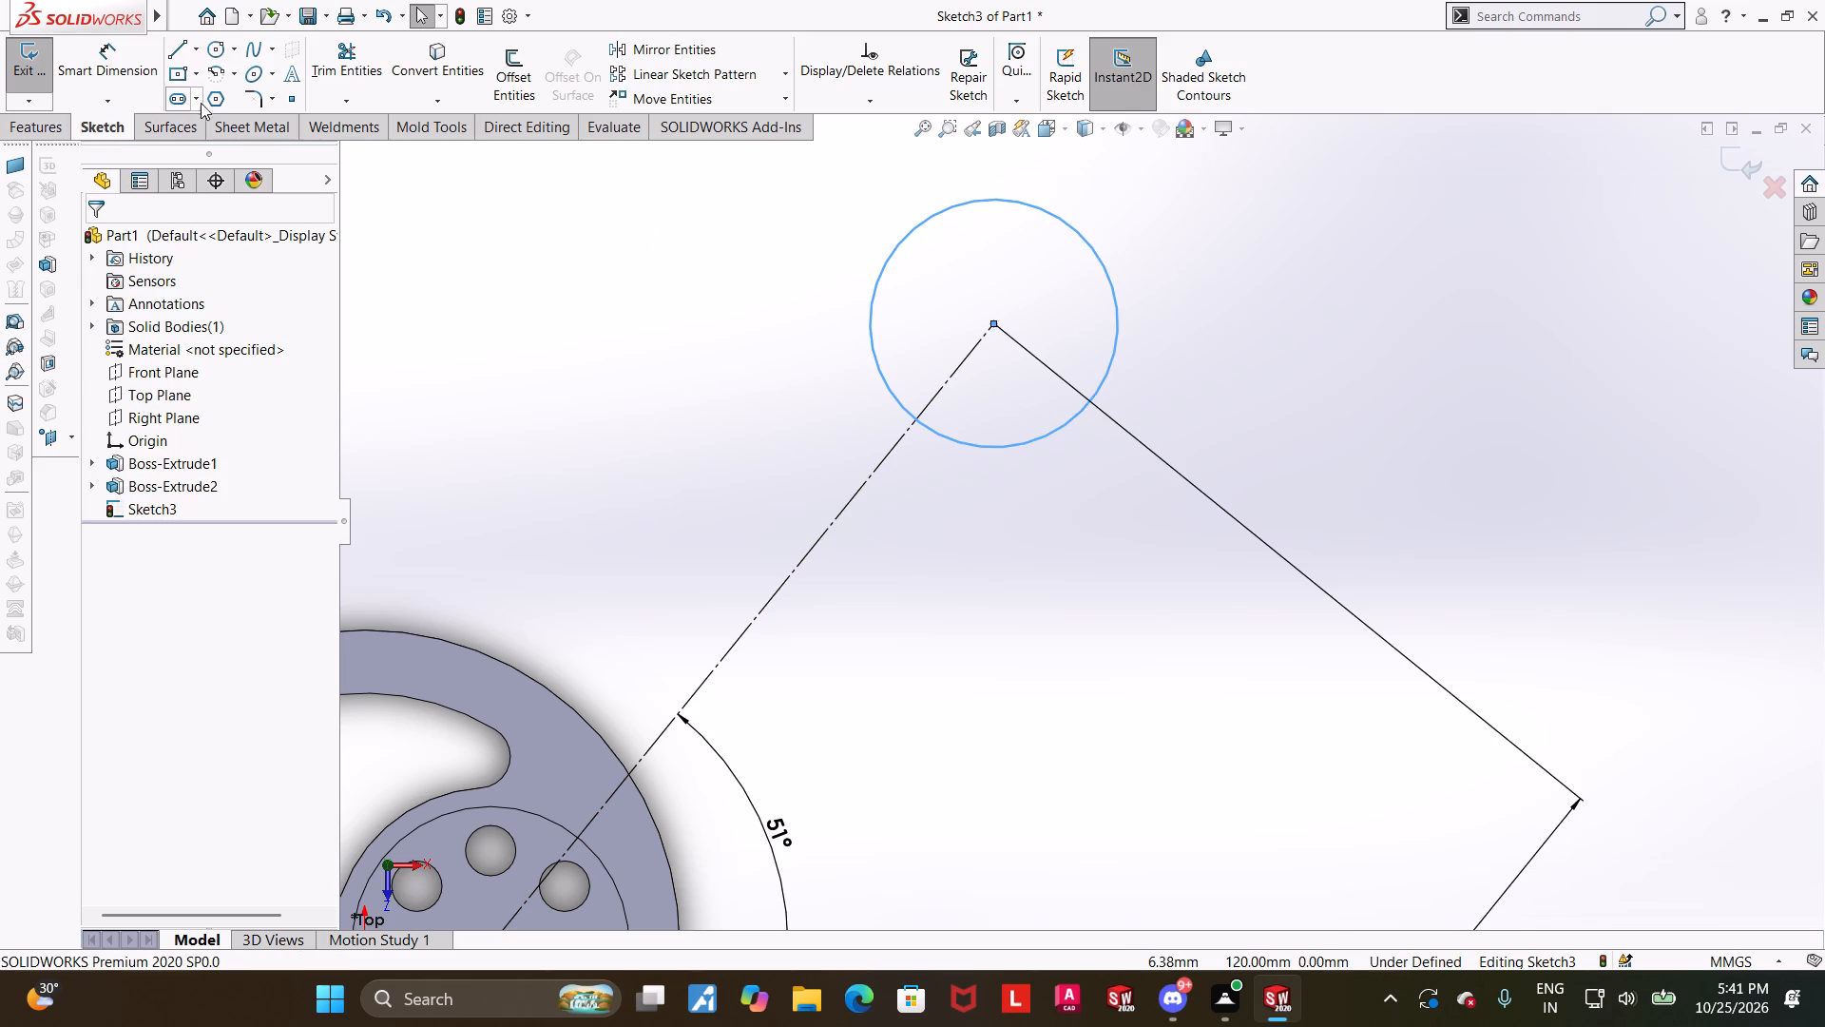
Dimension the diameter of the circle at the oblique line's outer endpoint as 50 mm.
click(139, 60)
scroll(1119, 231, up, 1)
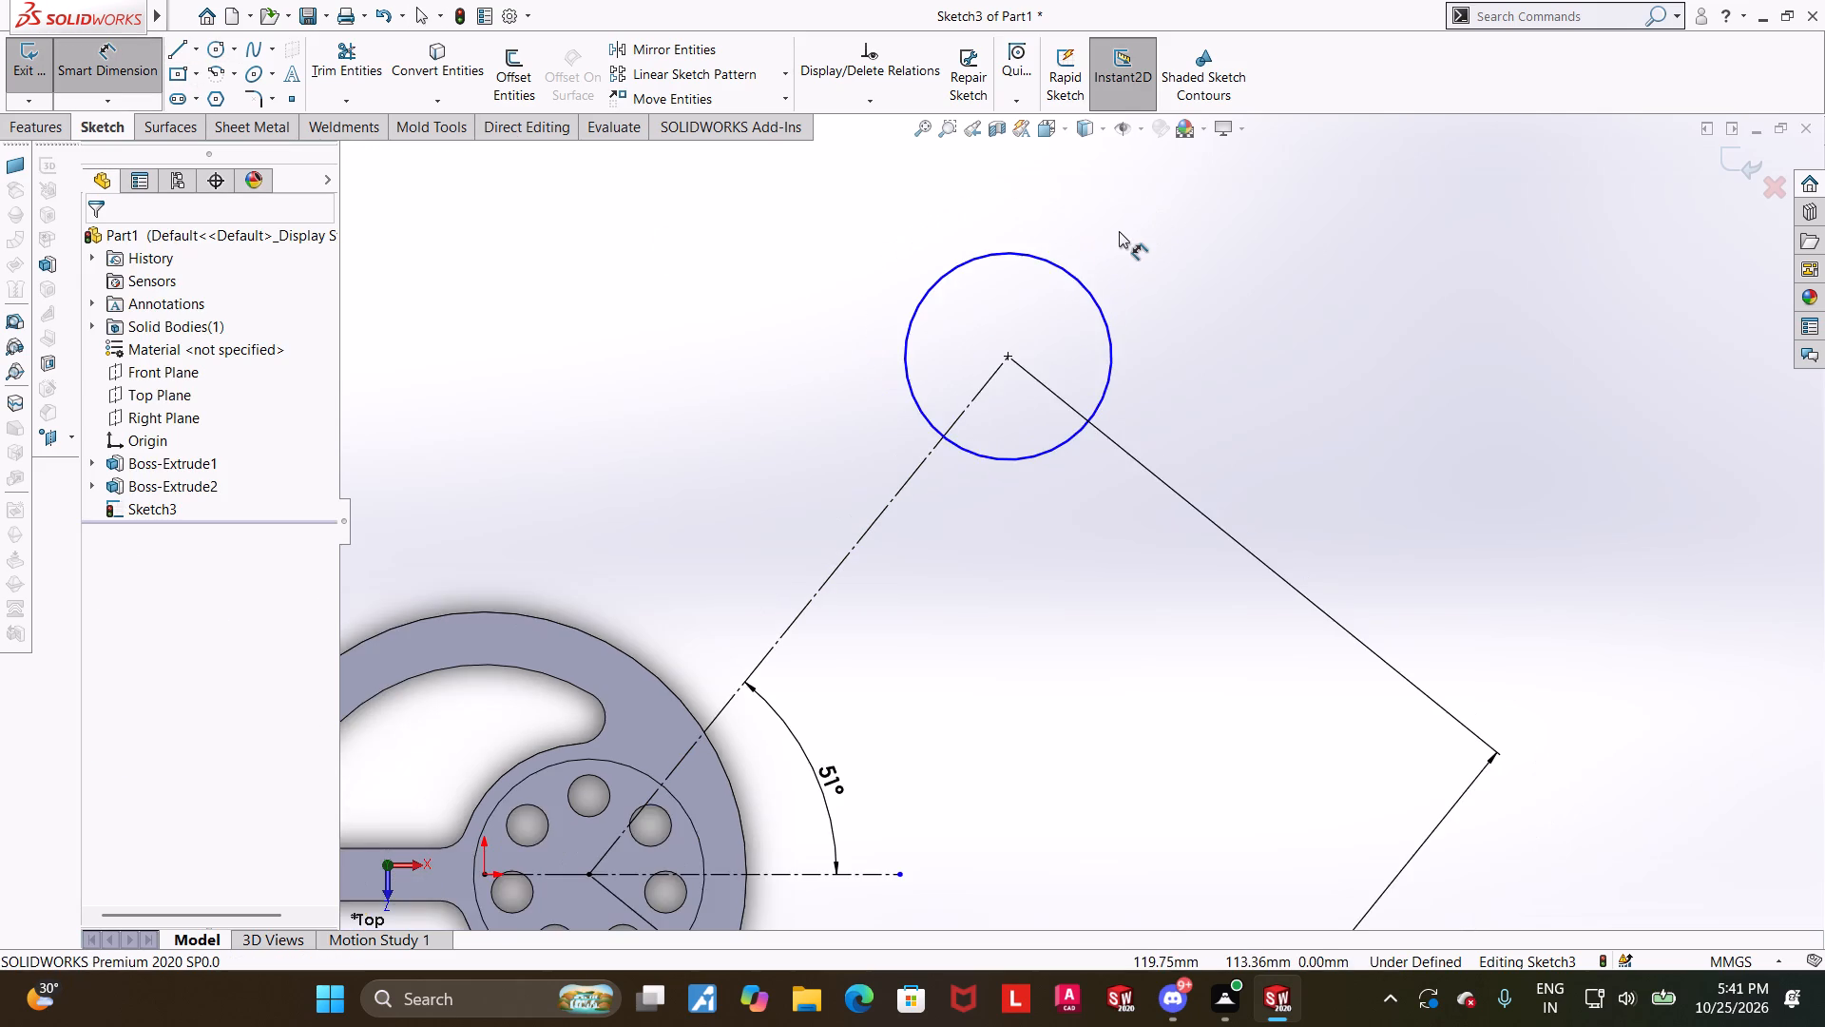
scroll(1134, 202, down, 2)
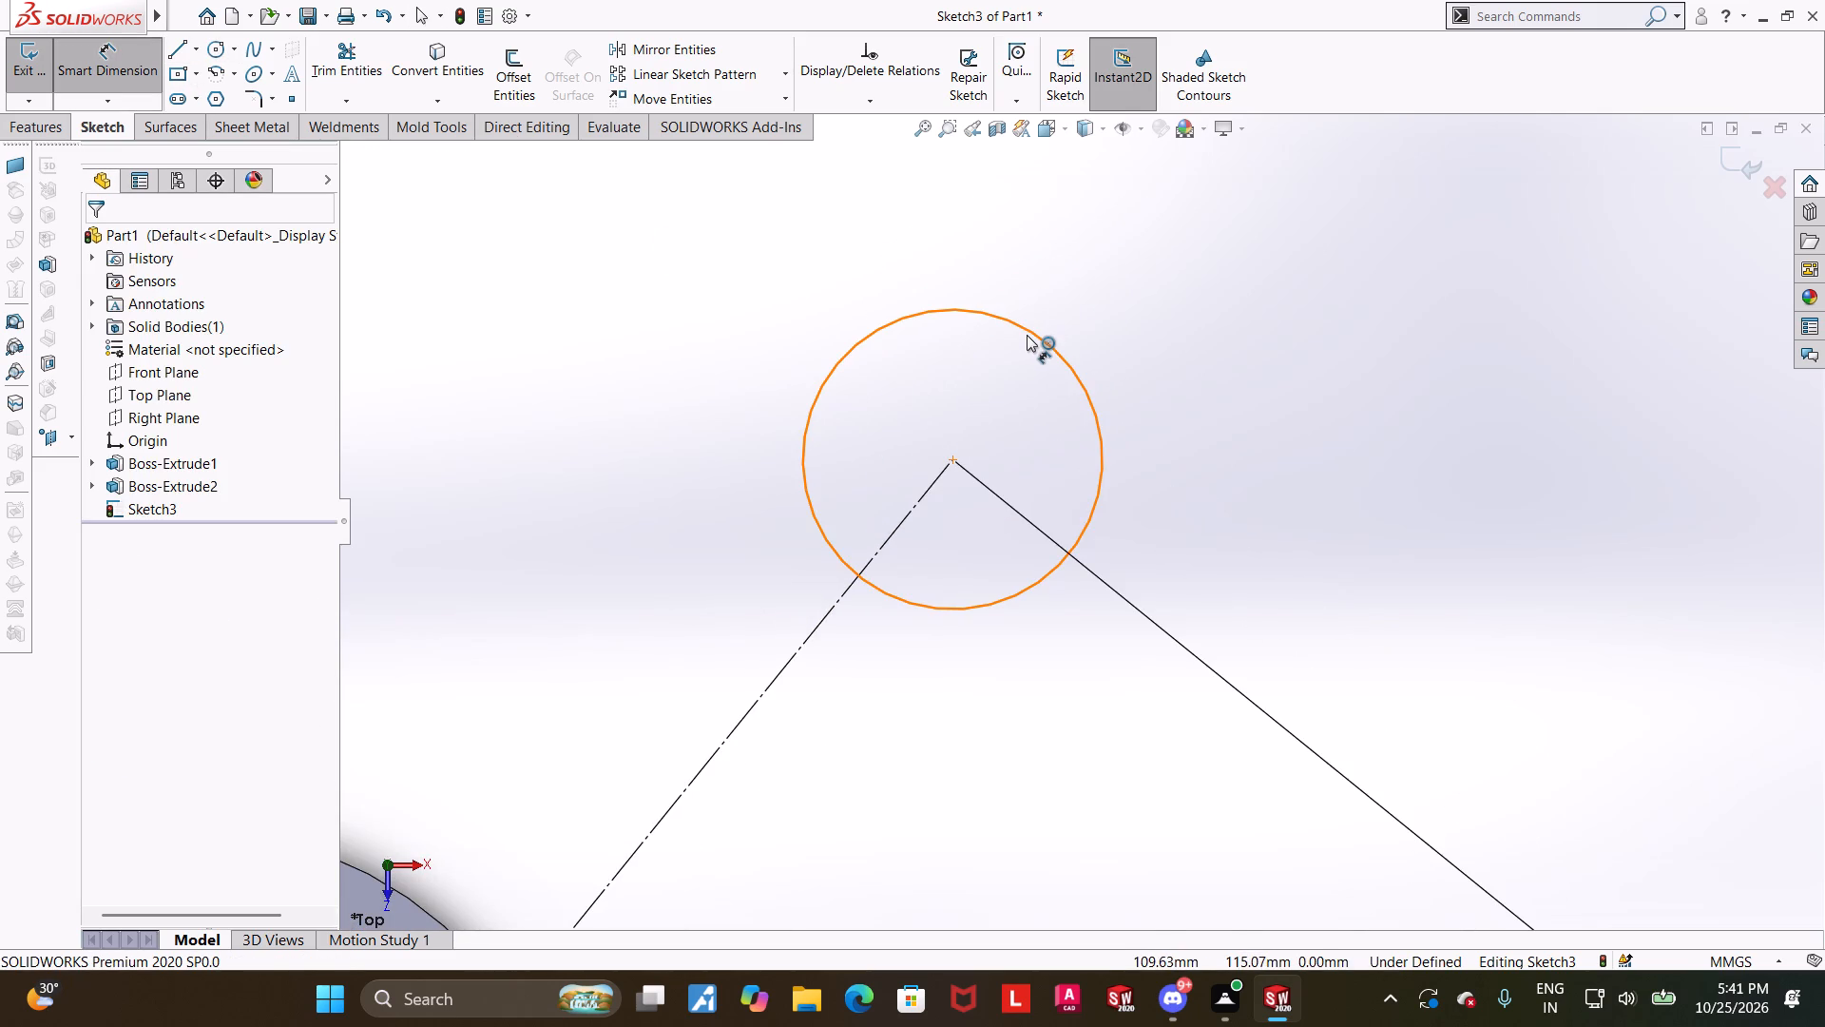
click(1027, 335)
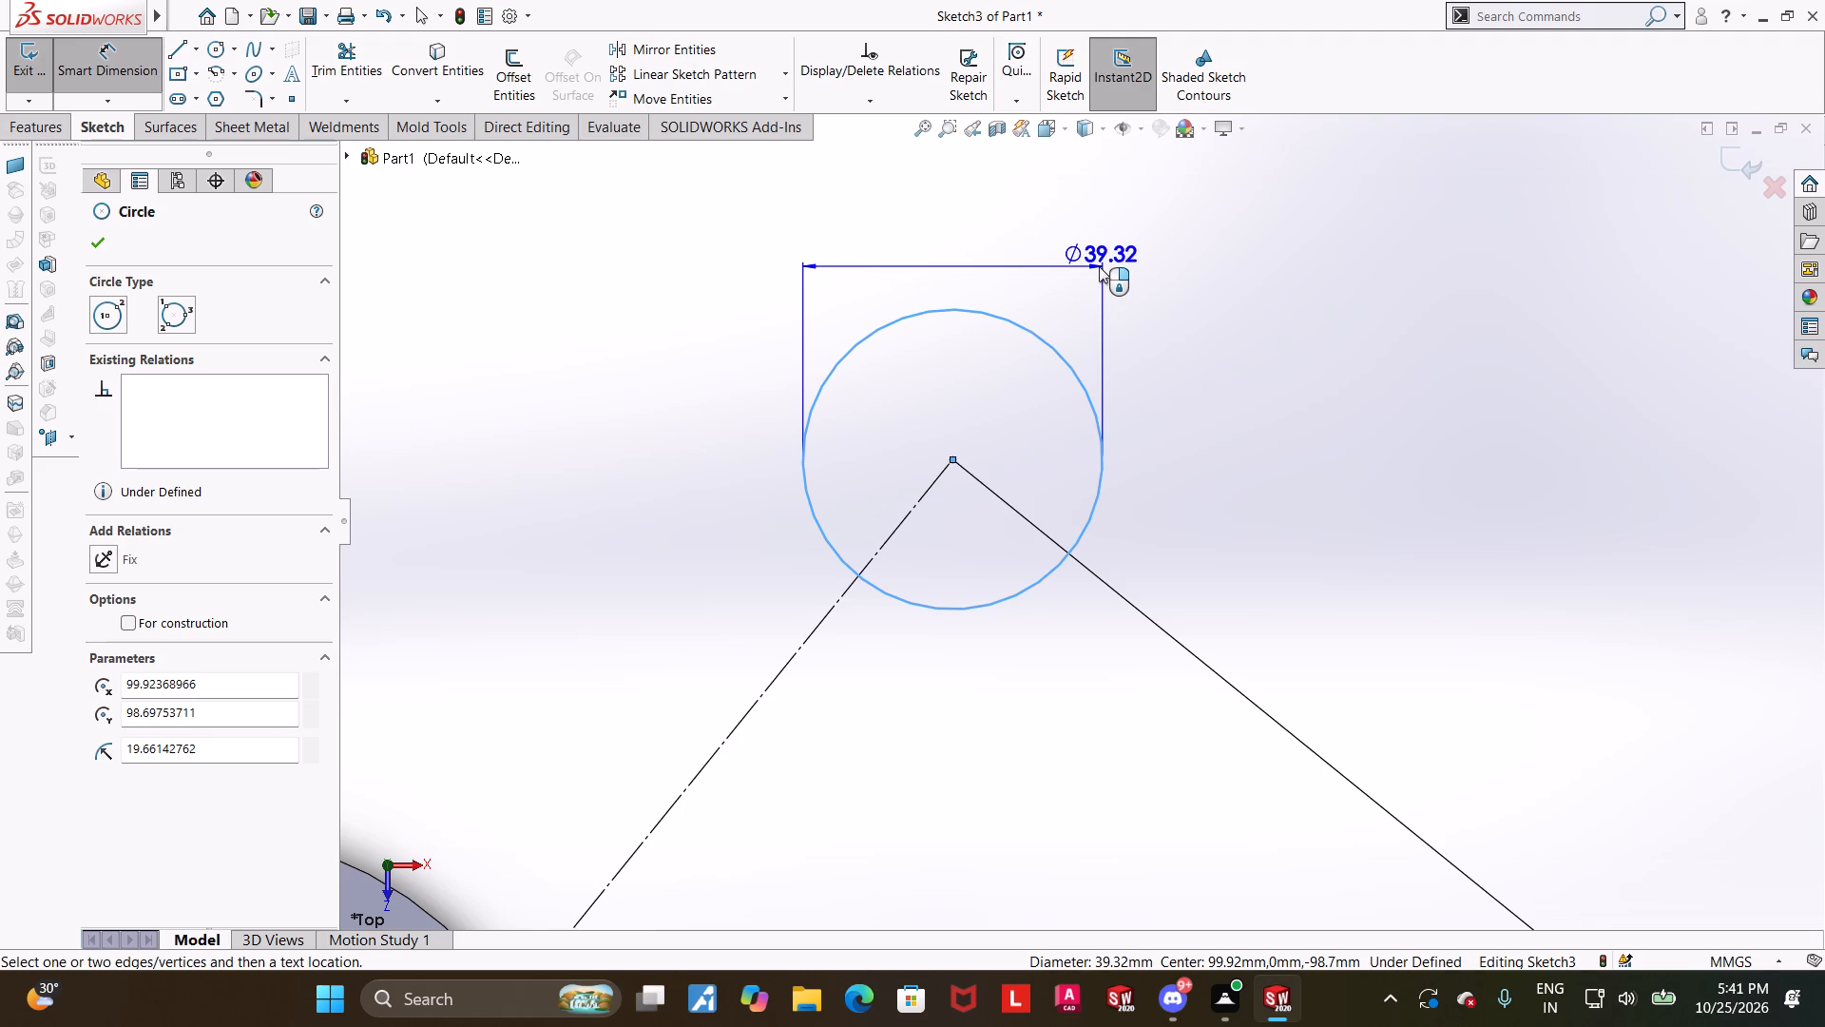
click(1099, 266)
text(50)
key(Return)
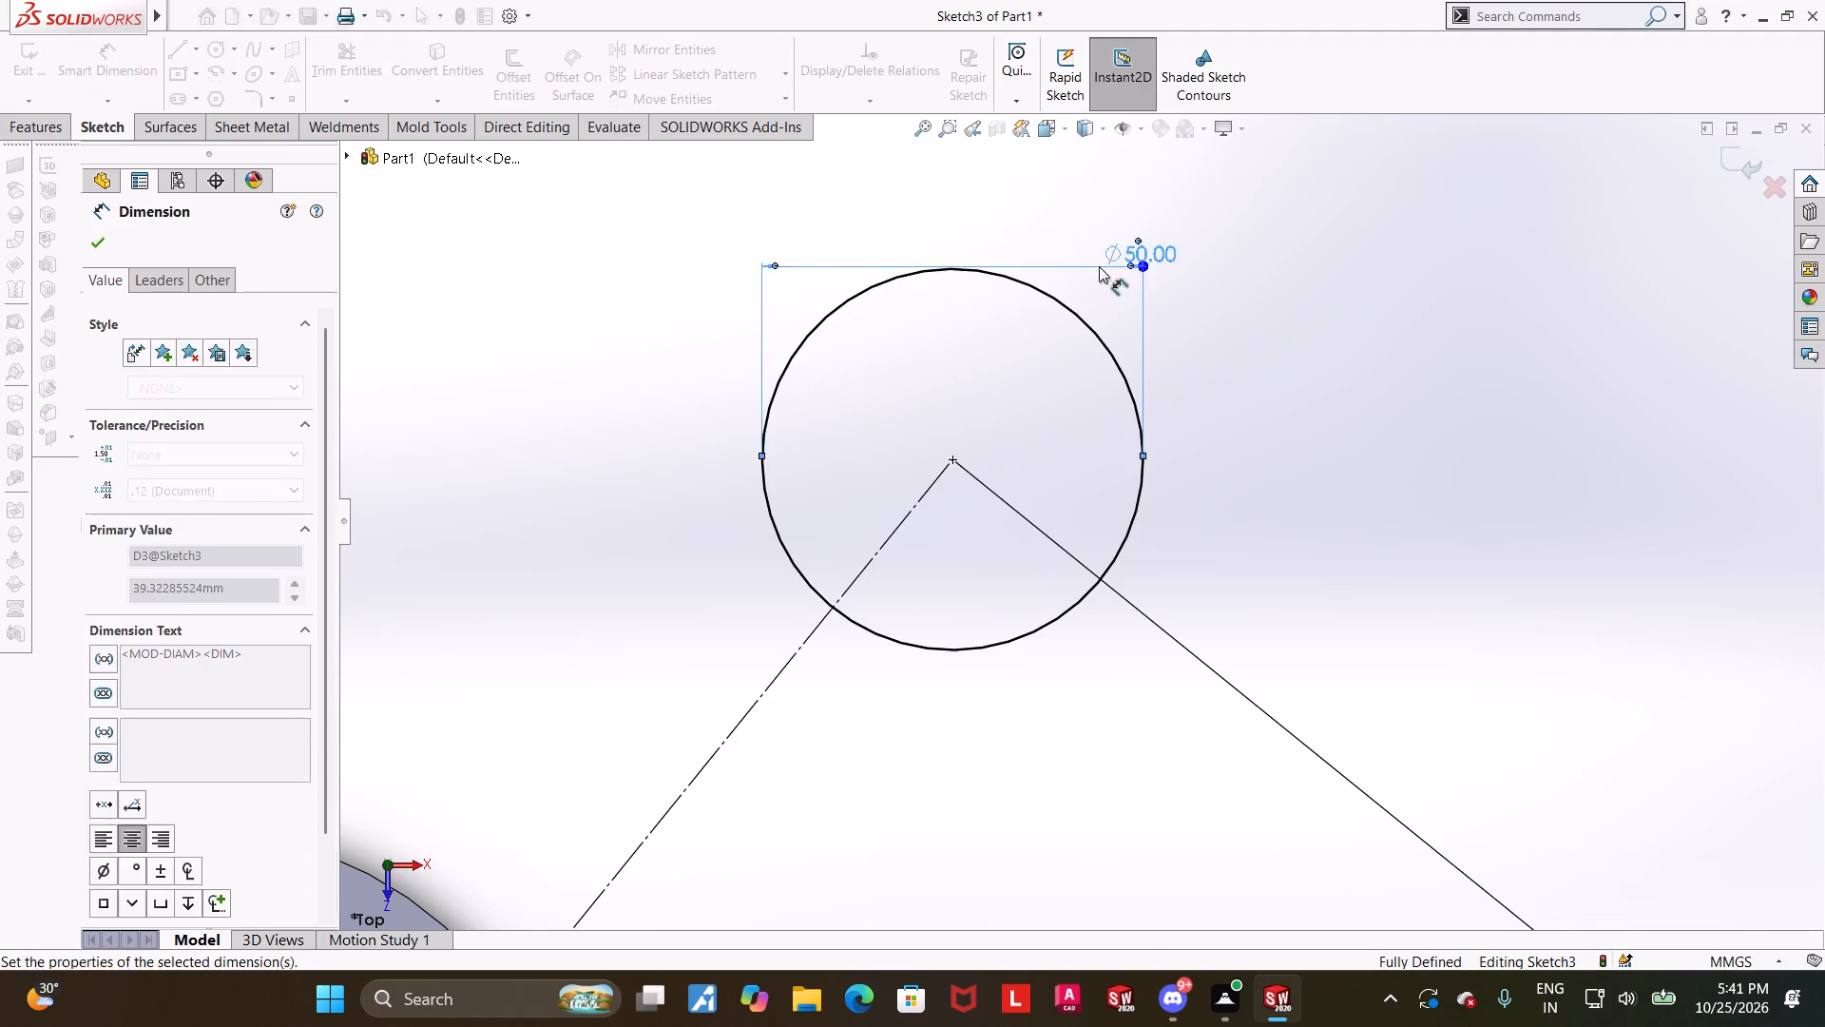
key(Escape)
Sketch a smaller concentric circle about 23 mm in diameter inside the 50 mm circle.
click(218, 51)
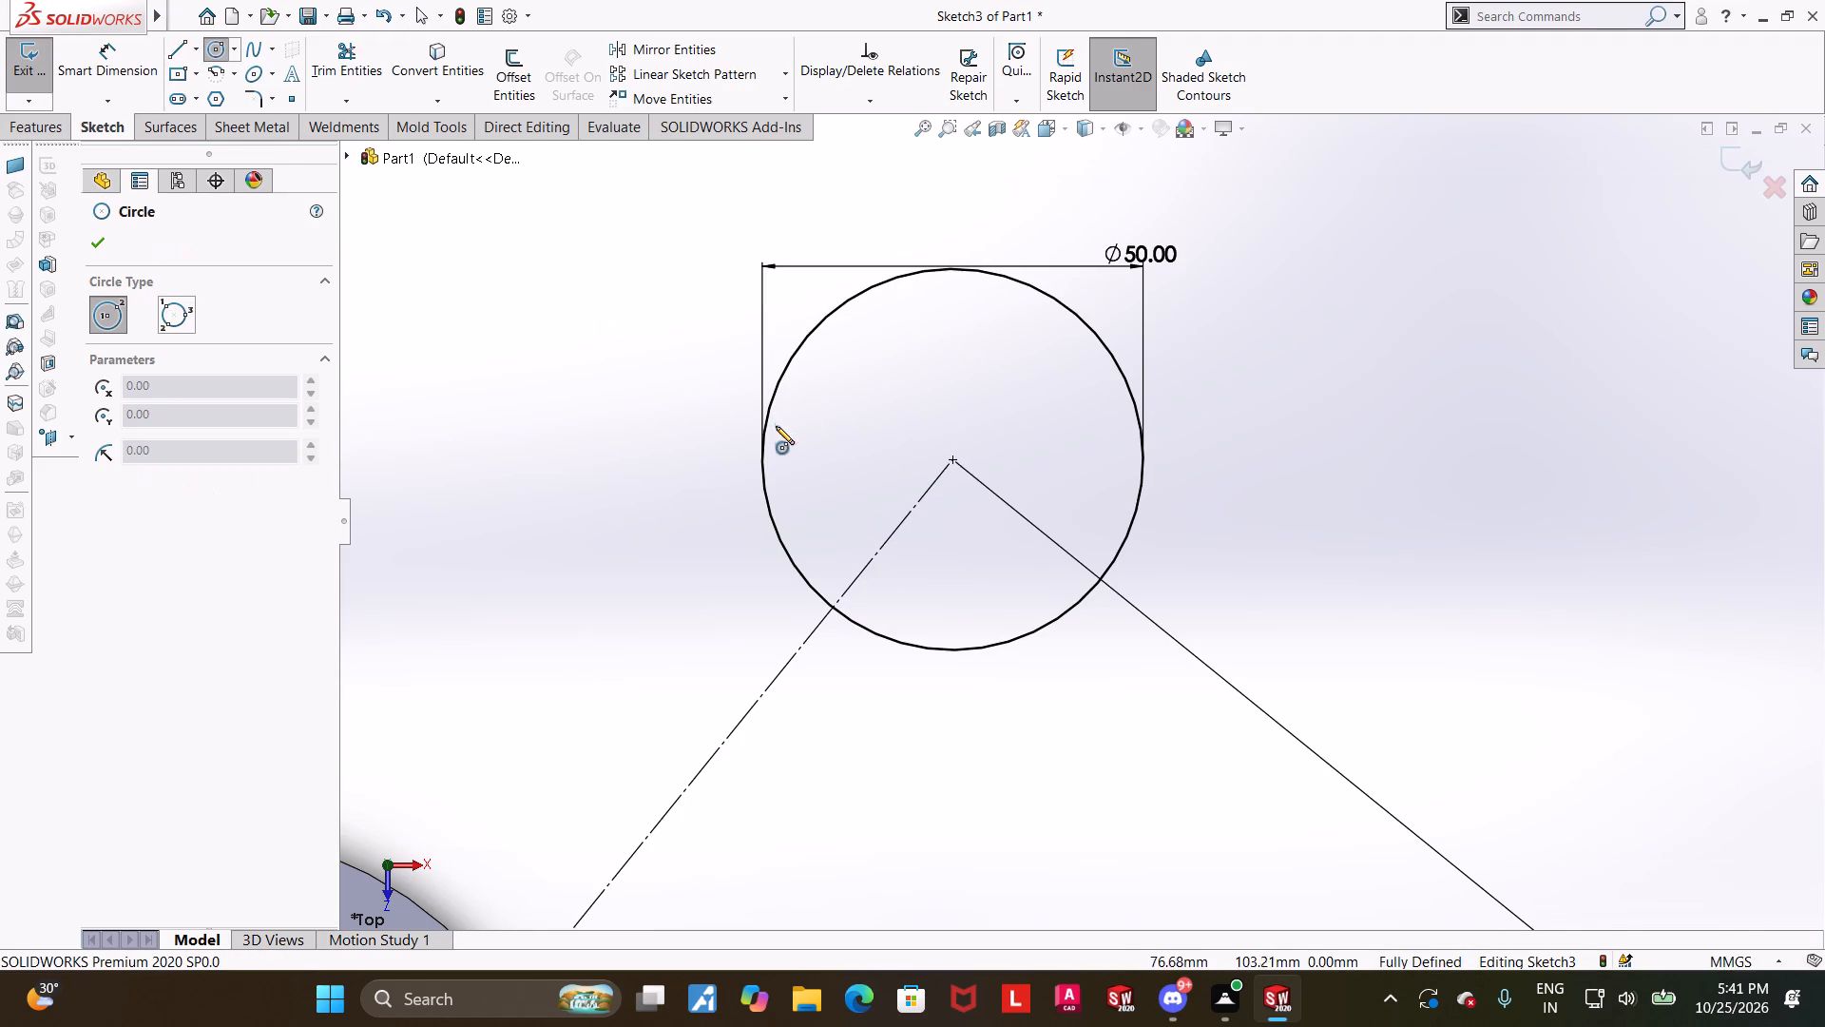
click(956, 457)
click(1007, 393)
key(Escape)
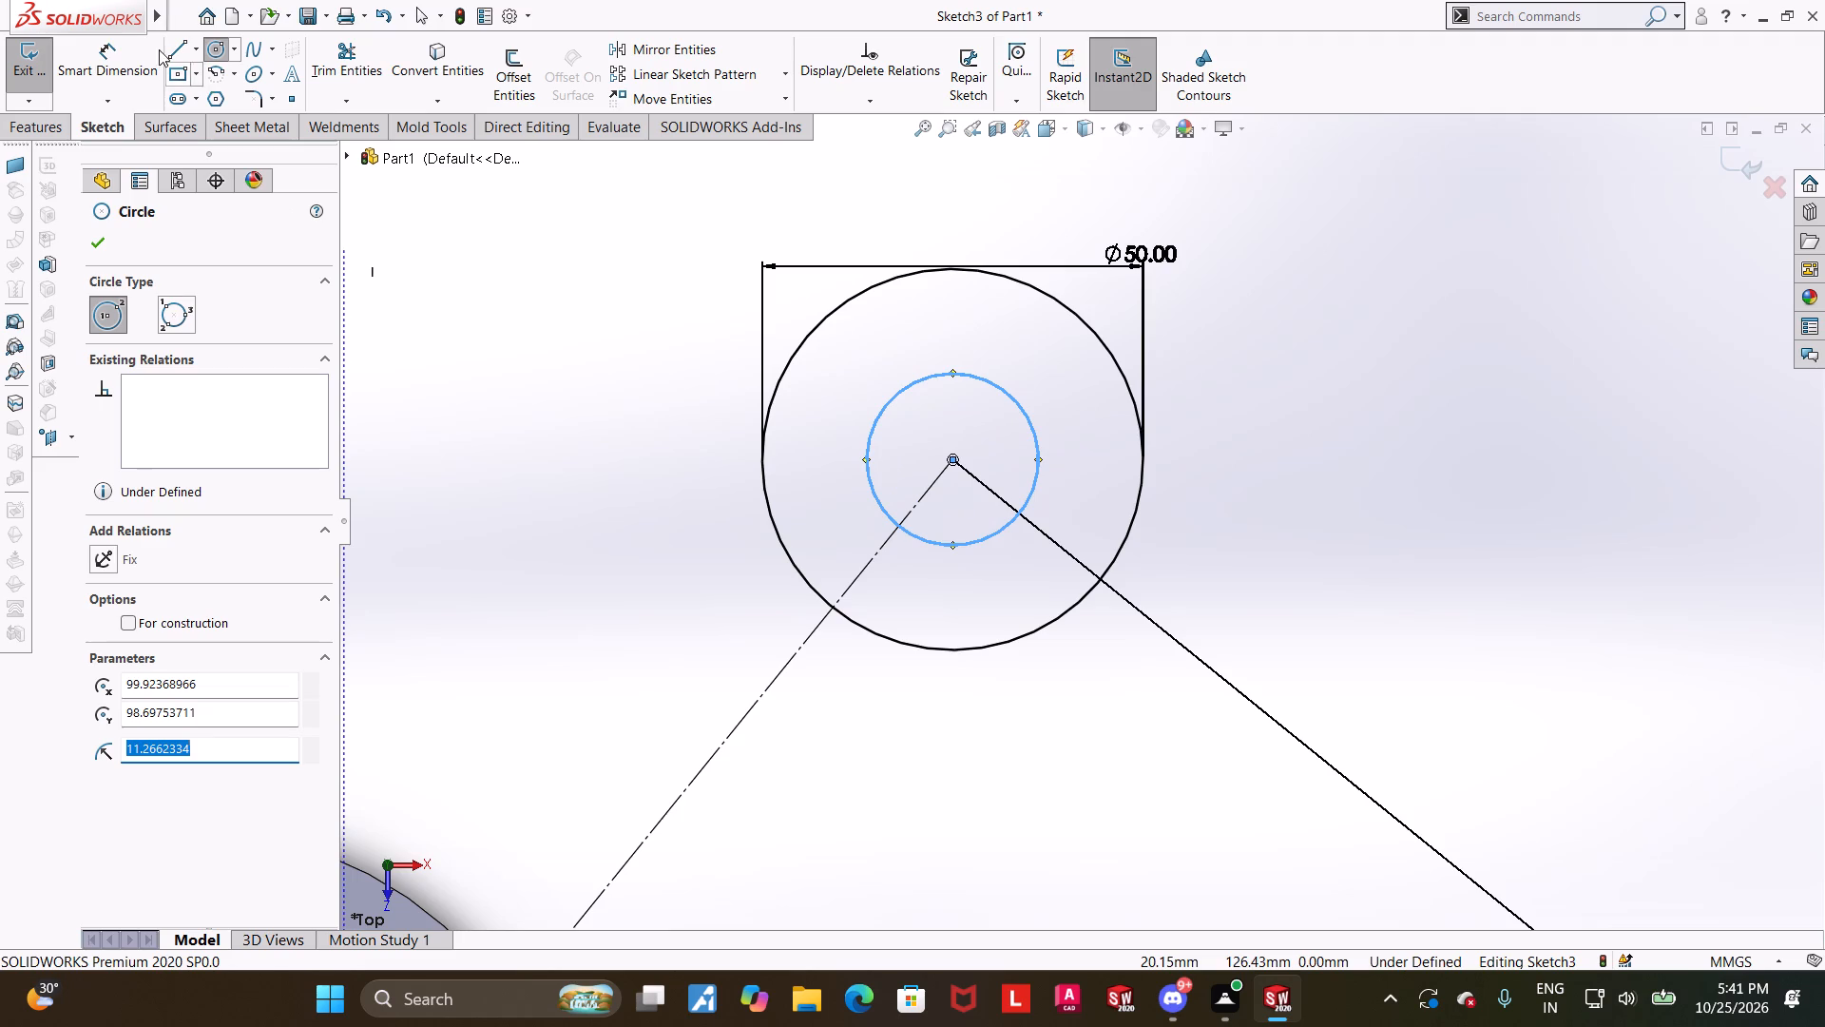
Dimension the inner concentric circle's diameter as 21 mm.
click(95, 55)
click(951, 373)
scroll(946, 365, up, 1)
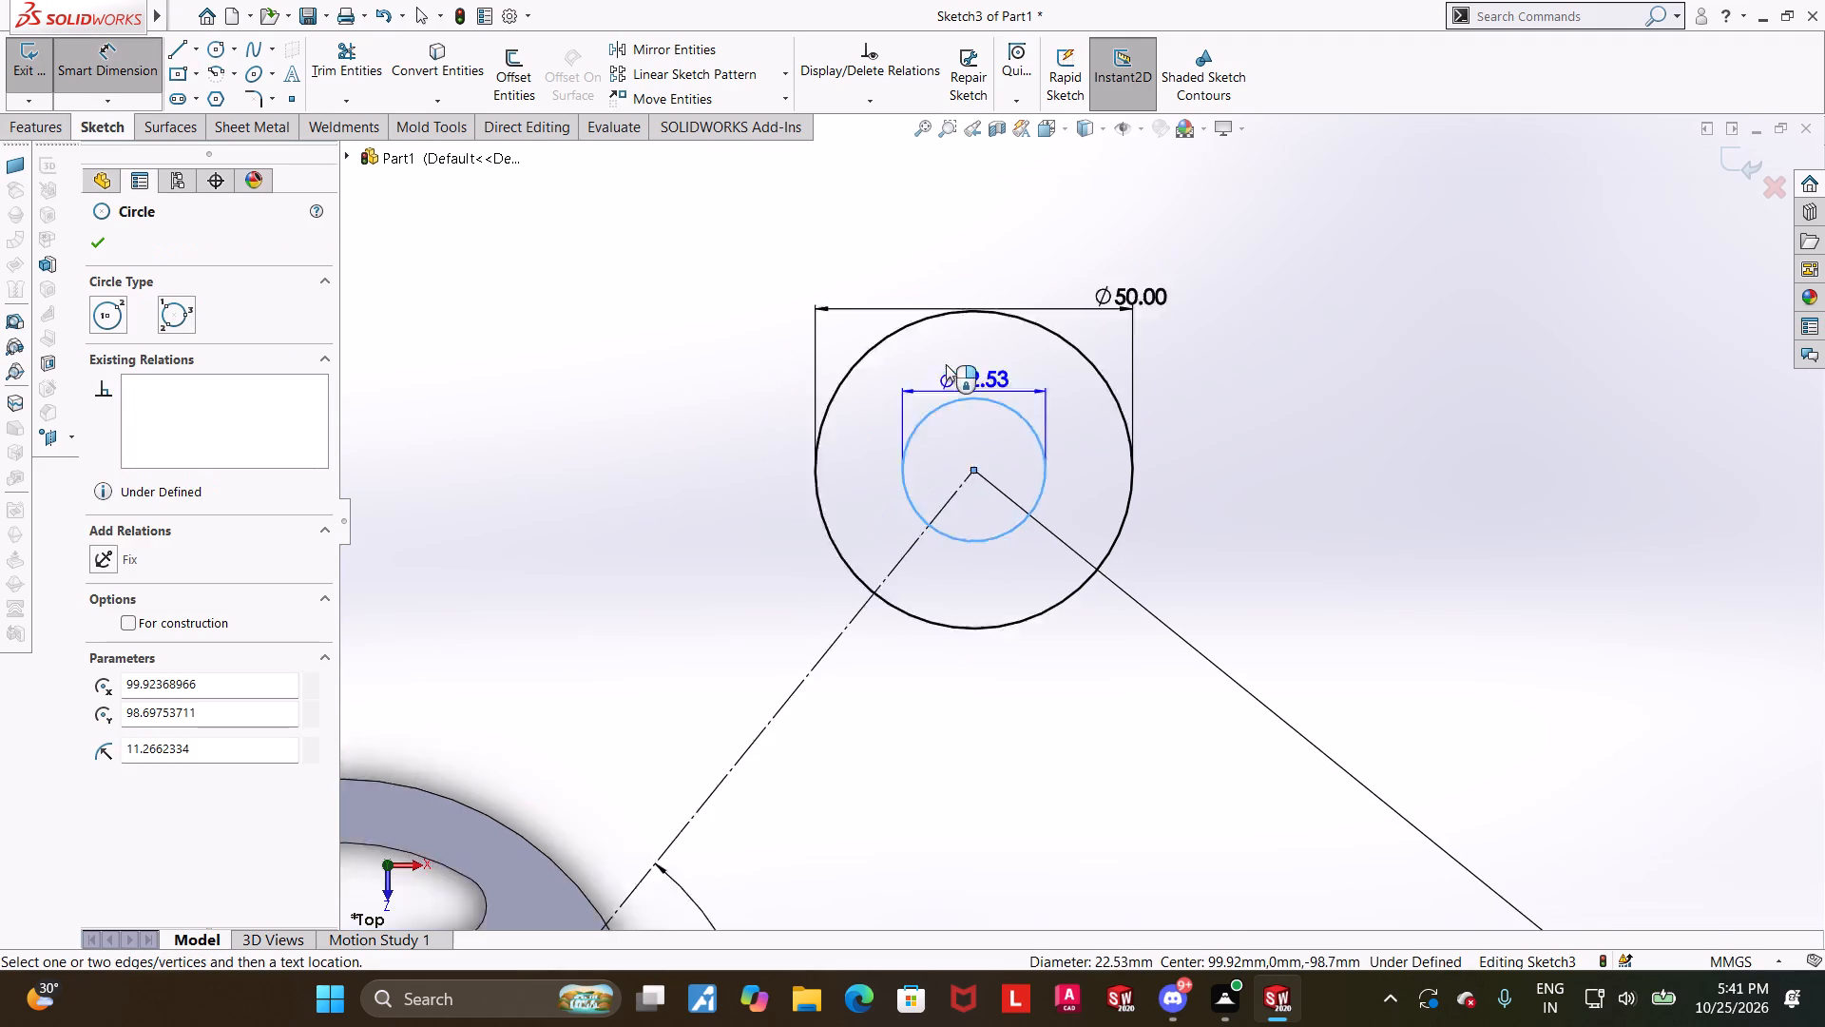
scroll(946, 364, up, 3)
click(956, 289)
text(21)
key(Return)
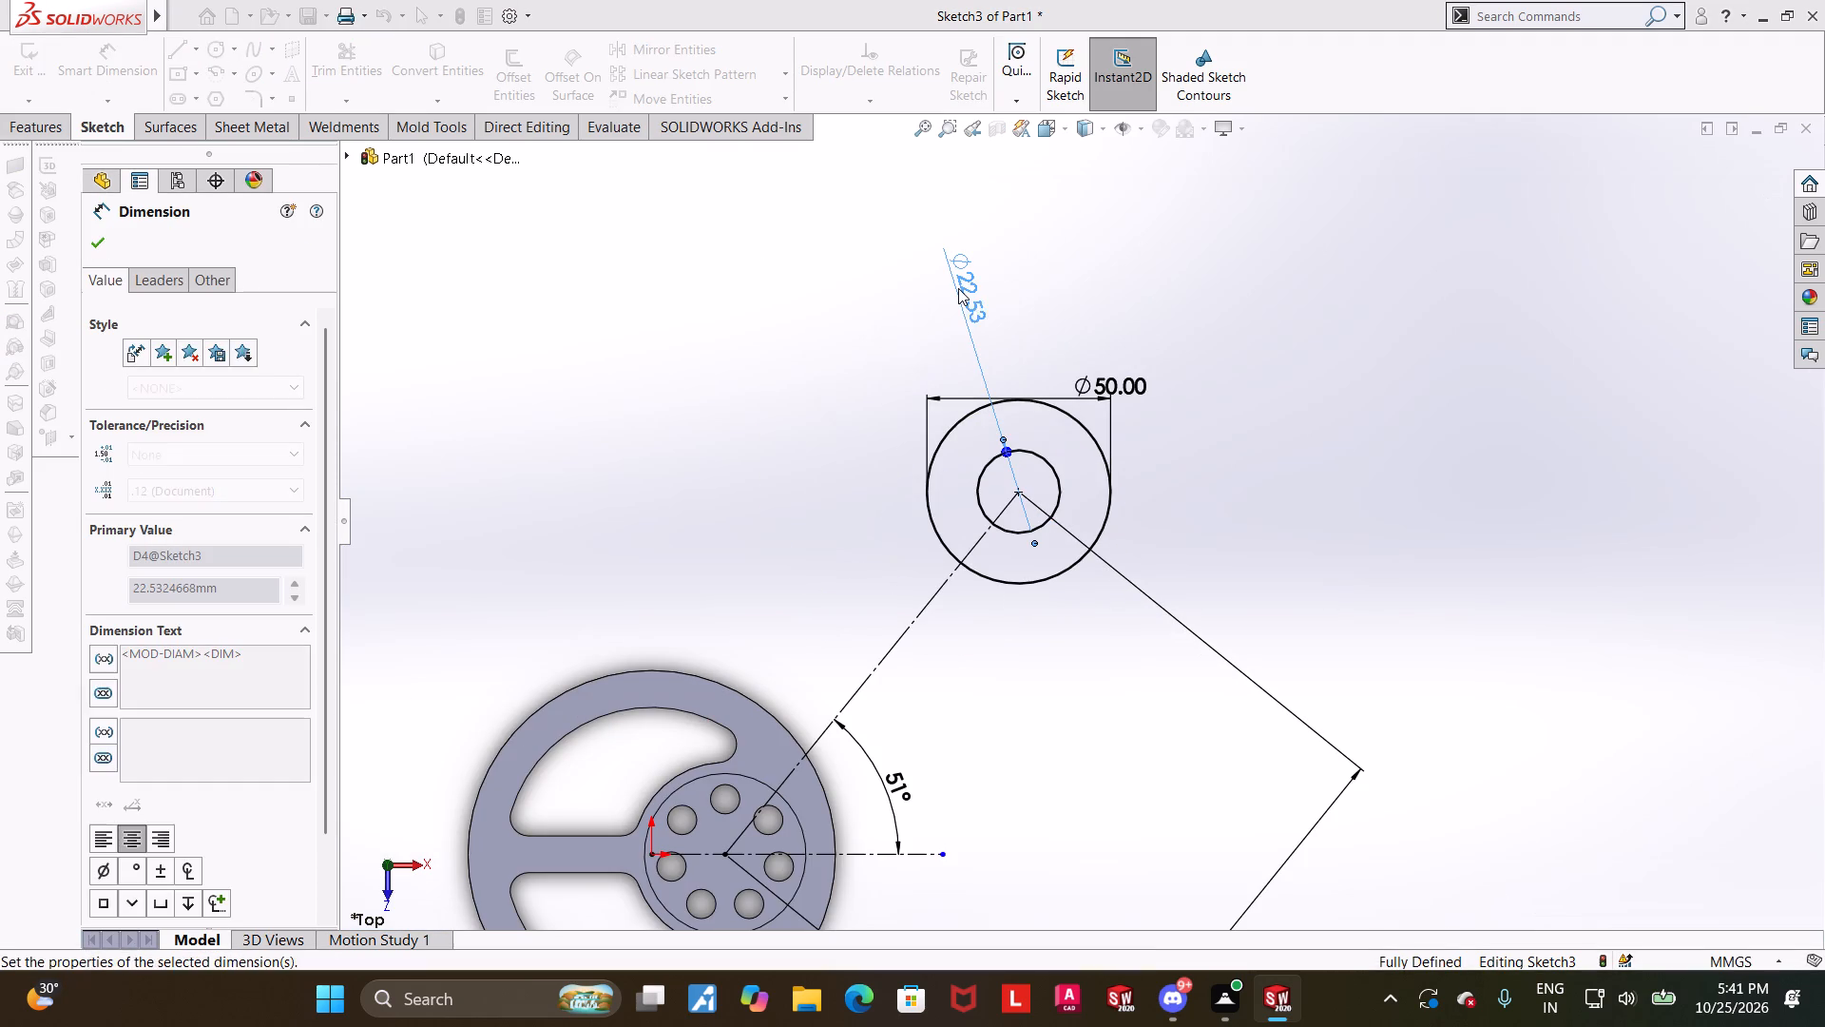
key(Escape)
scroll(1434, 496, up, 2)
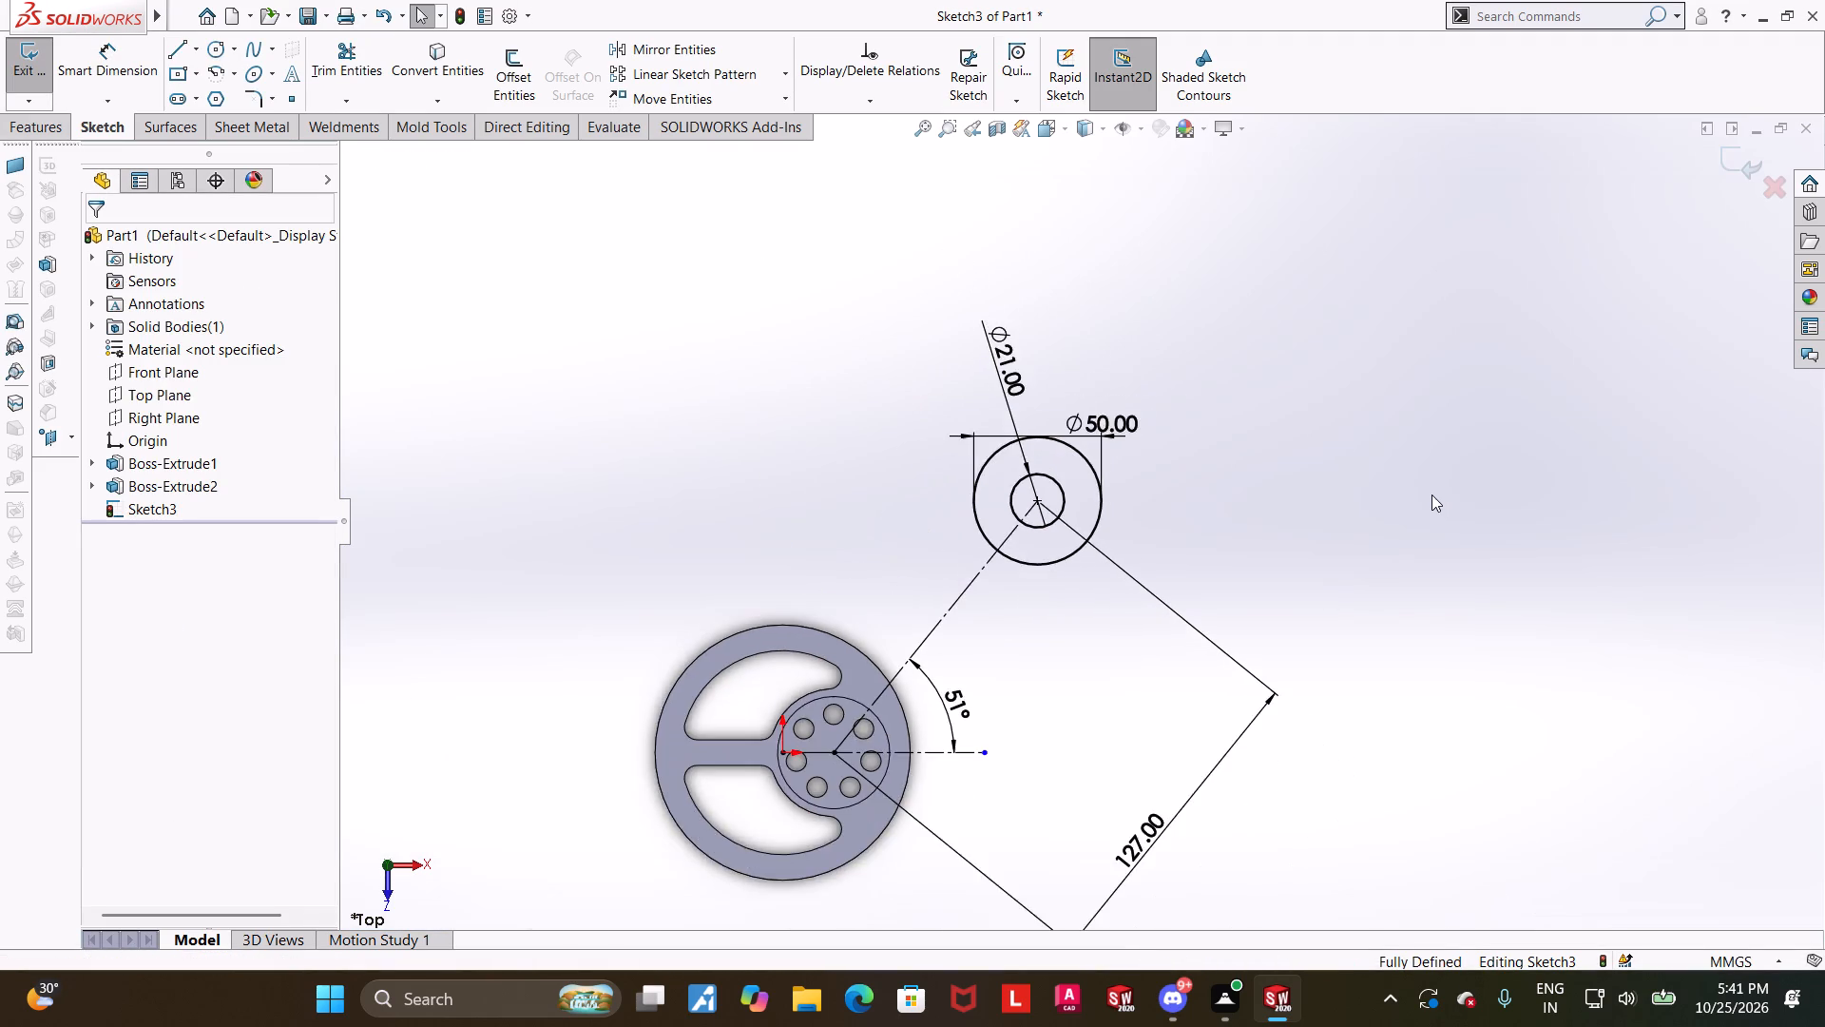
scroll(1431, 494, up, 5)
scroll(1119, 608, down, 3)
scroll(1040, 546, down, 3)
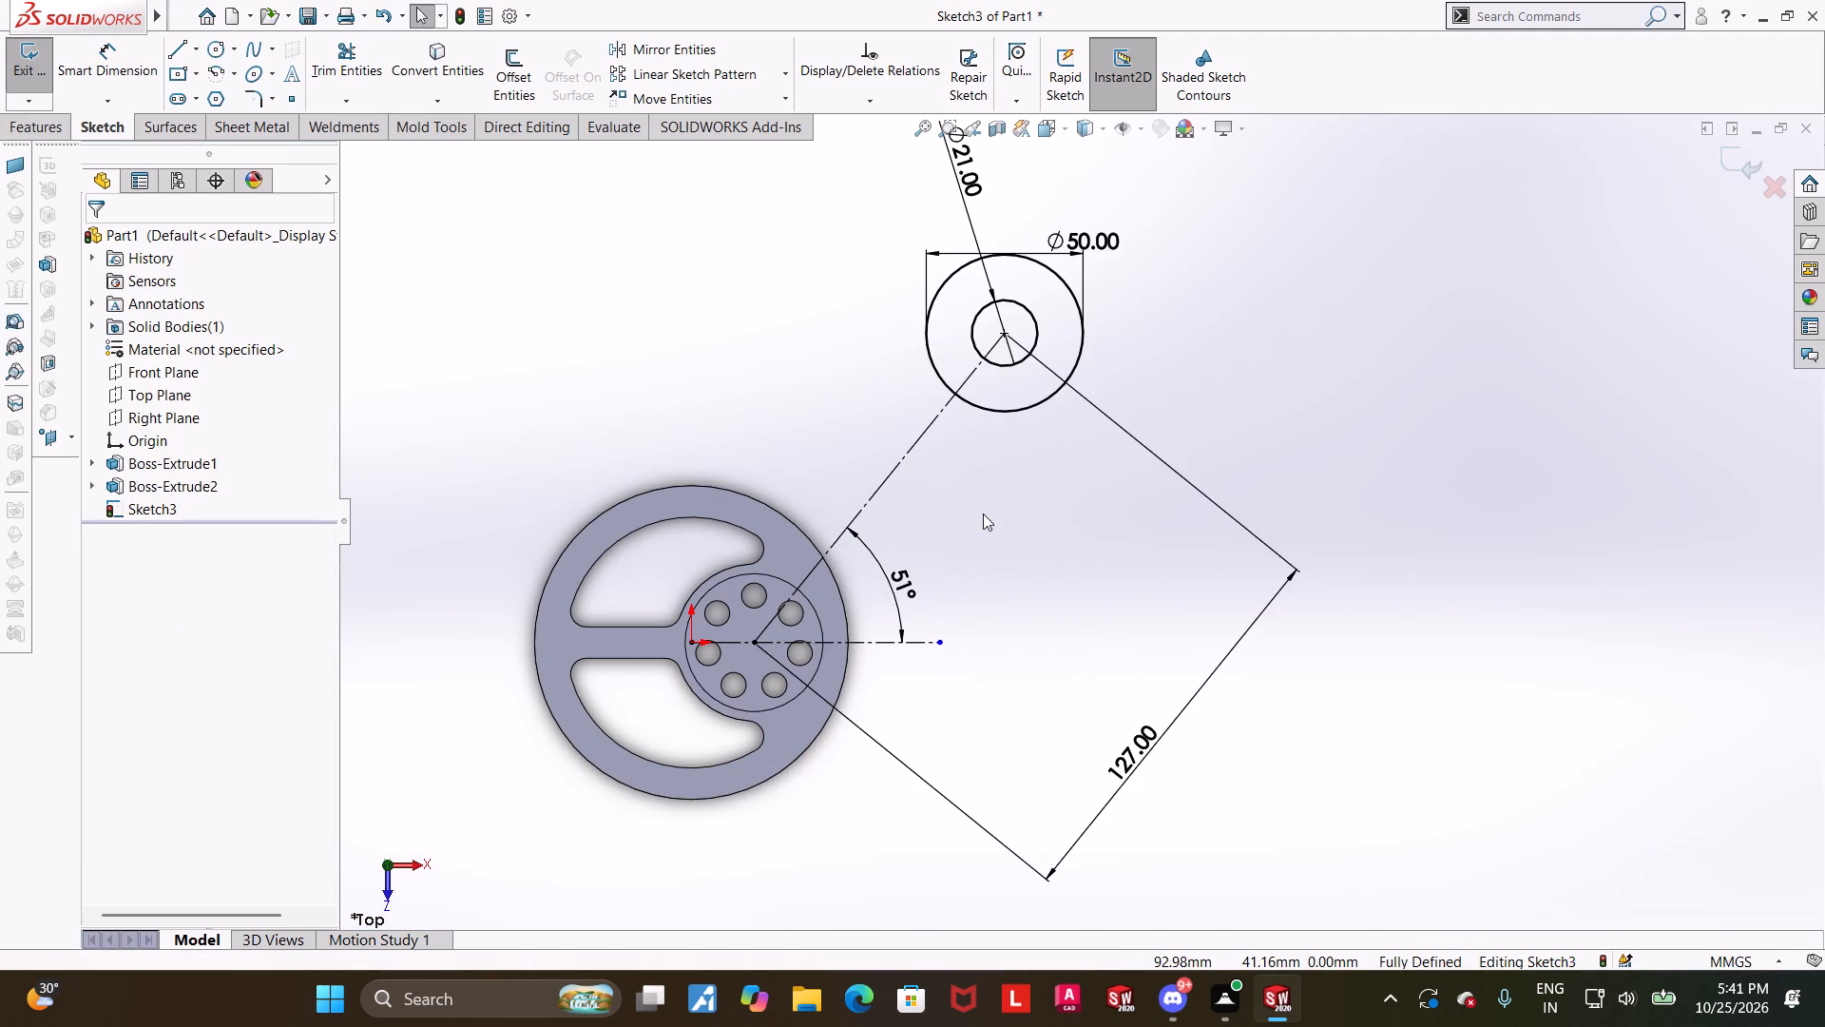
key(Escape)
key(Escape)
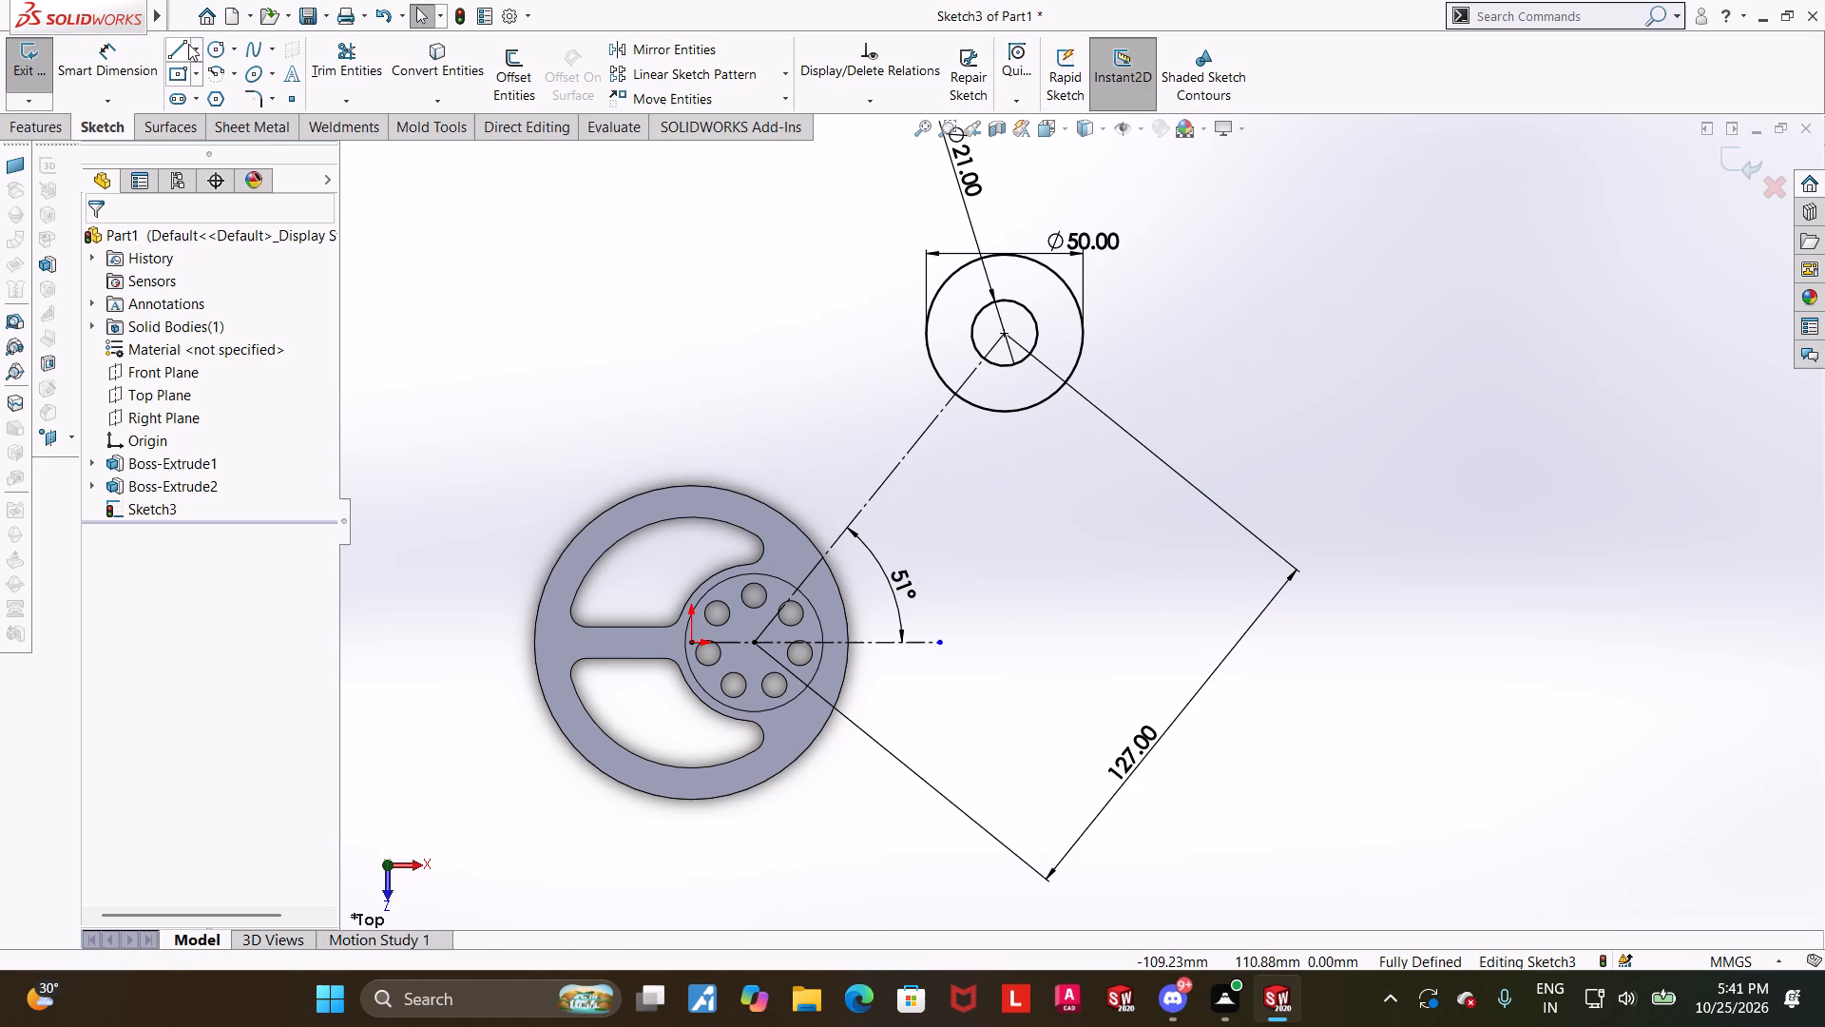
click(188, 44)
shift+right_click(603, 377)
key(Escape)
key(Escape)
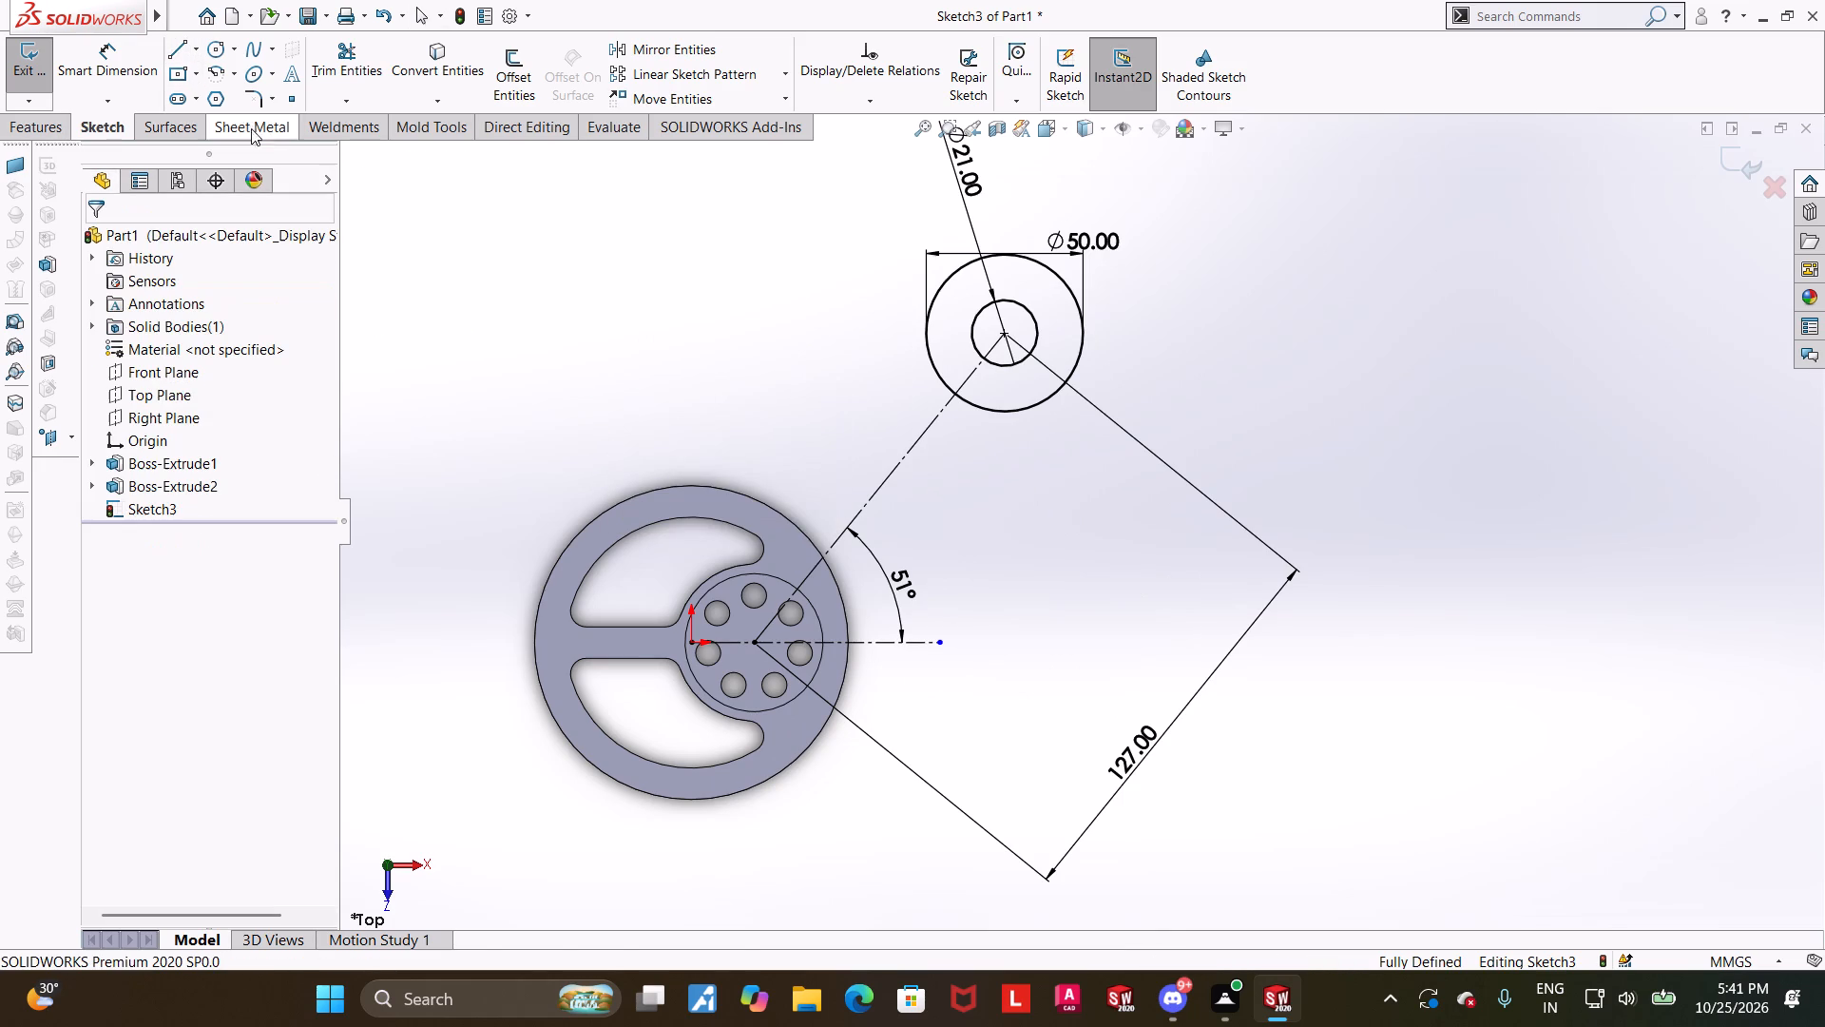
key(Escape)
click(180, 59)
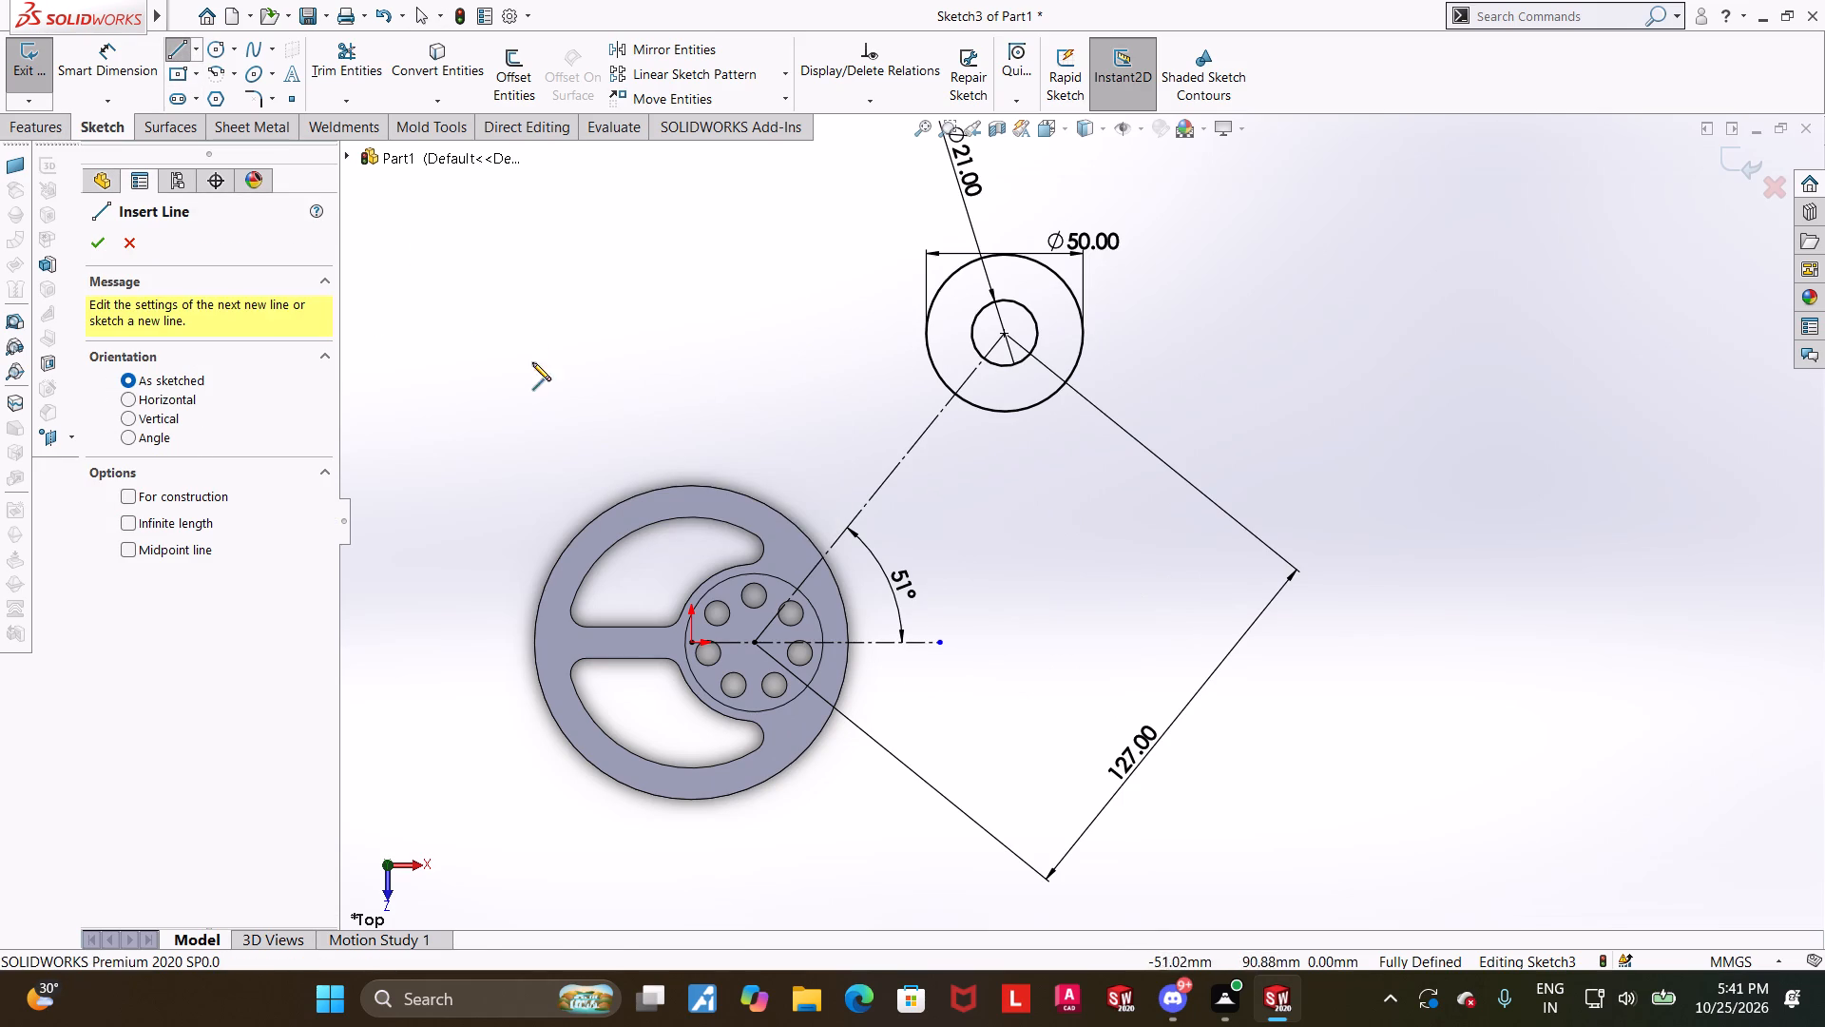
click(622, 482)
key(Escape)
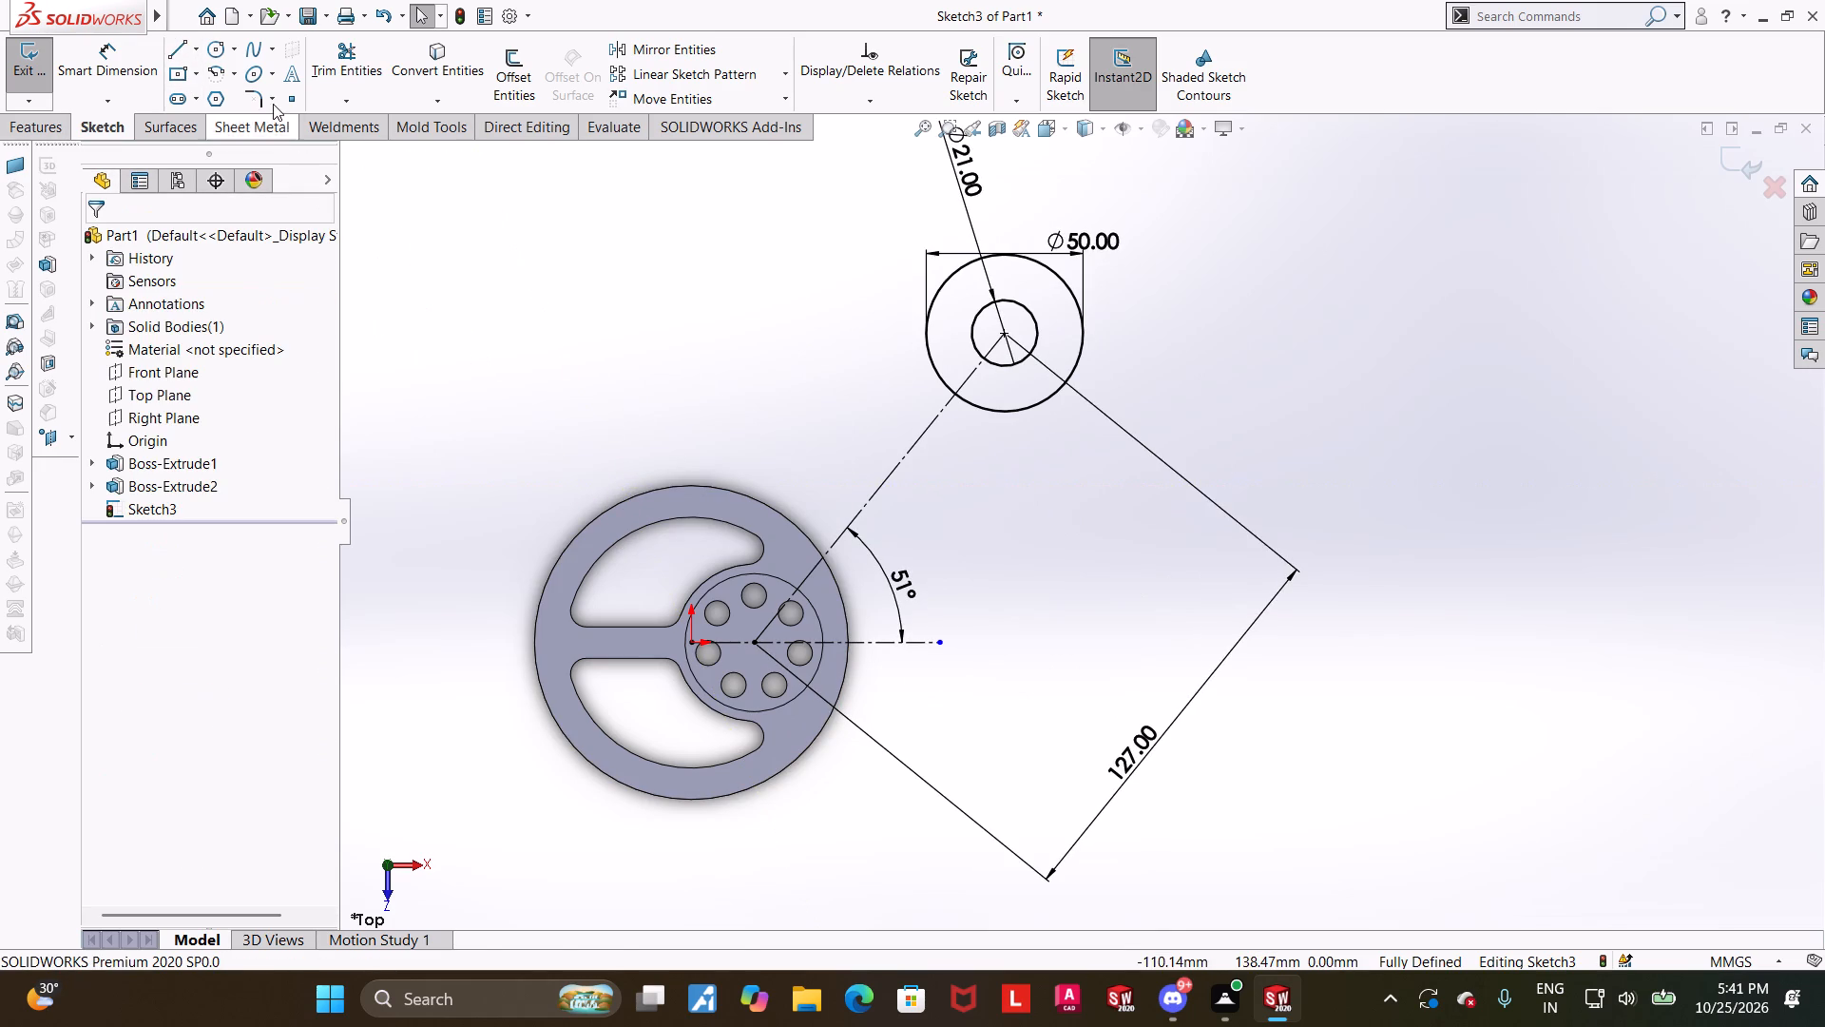
Sketch a line about 148 mm long from the ring's upper-left outer edge to the upper-left side of the 50 mm circle.
click(179, 55)
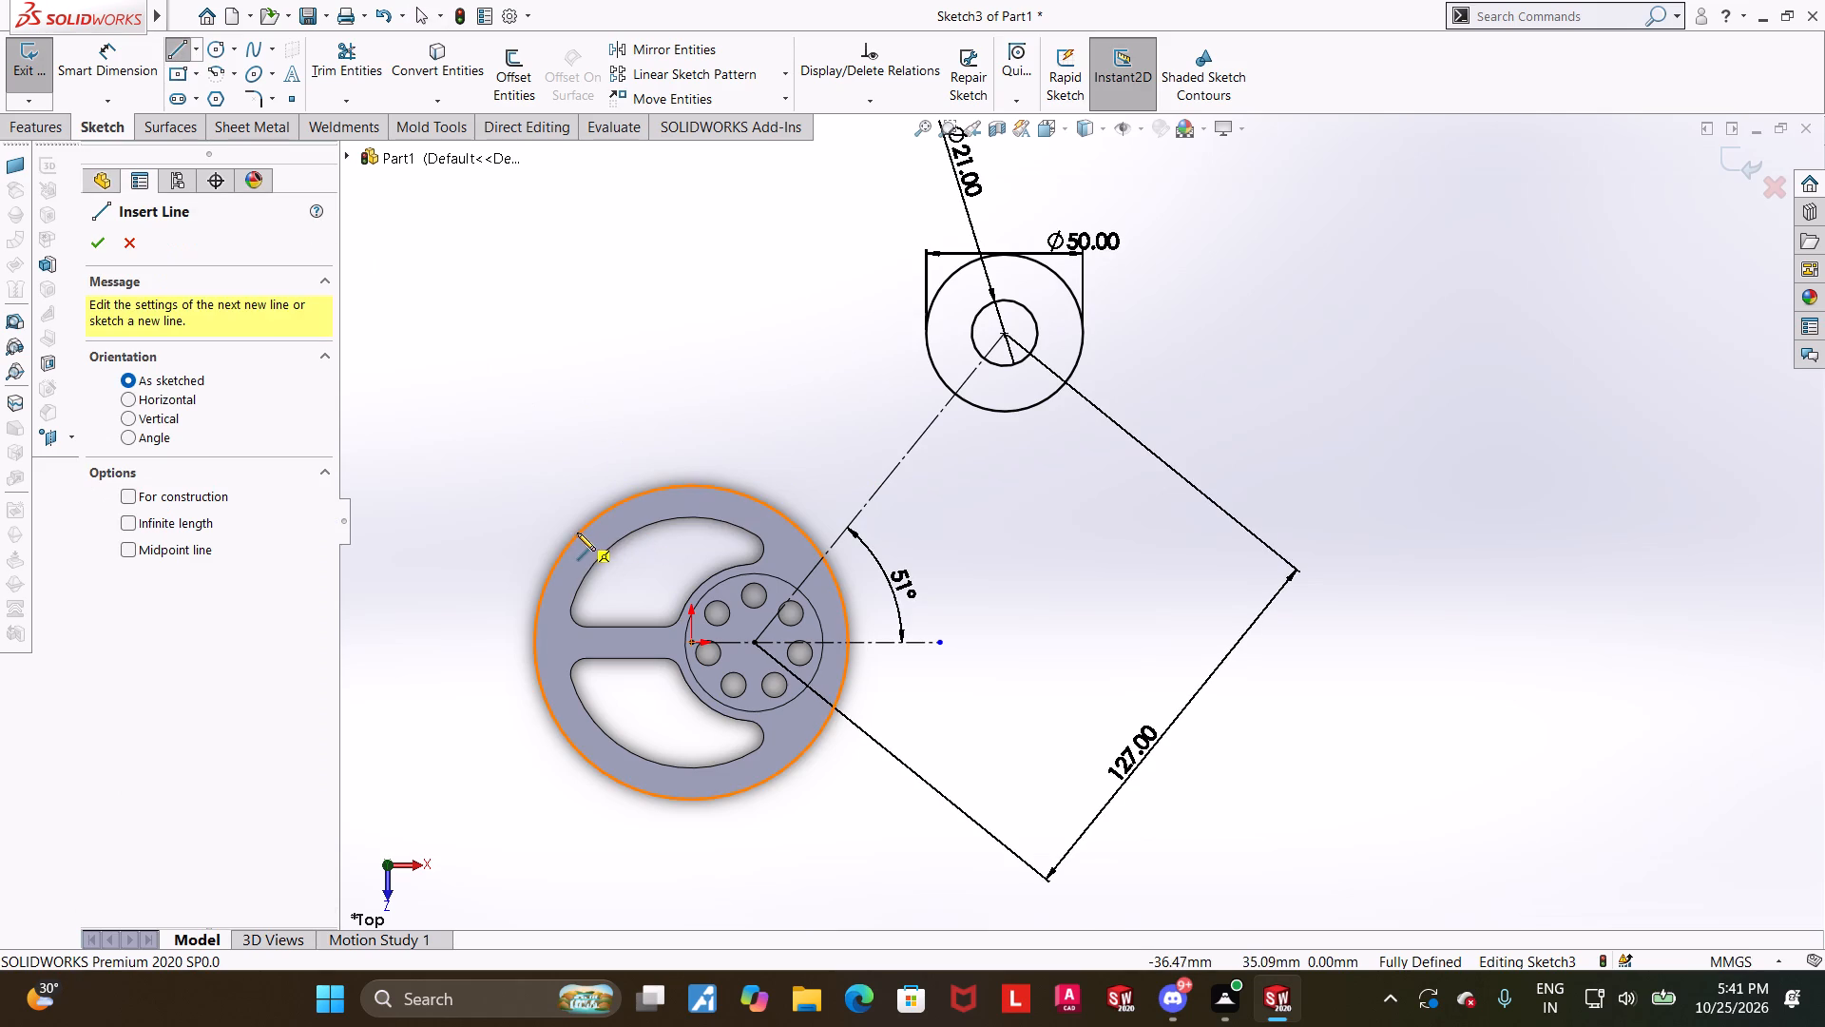
click(577, 533)
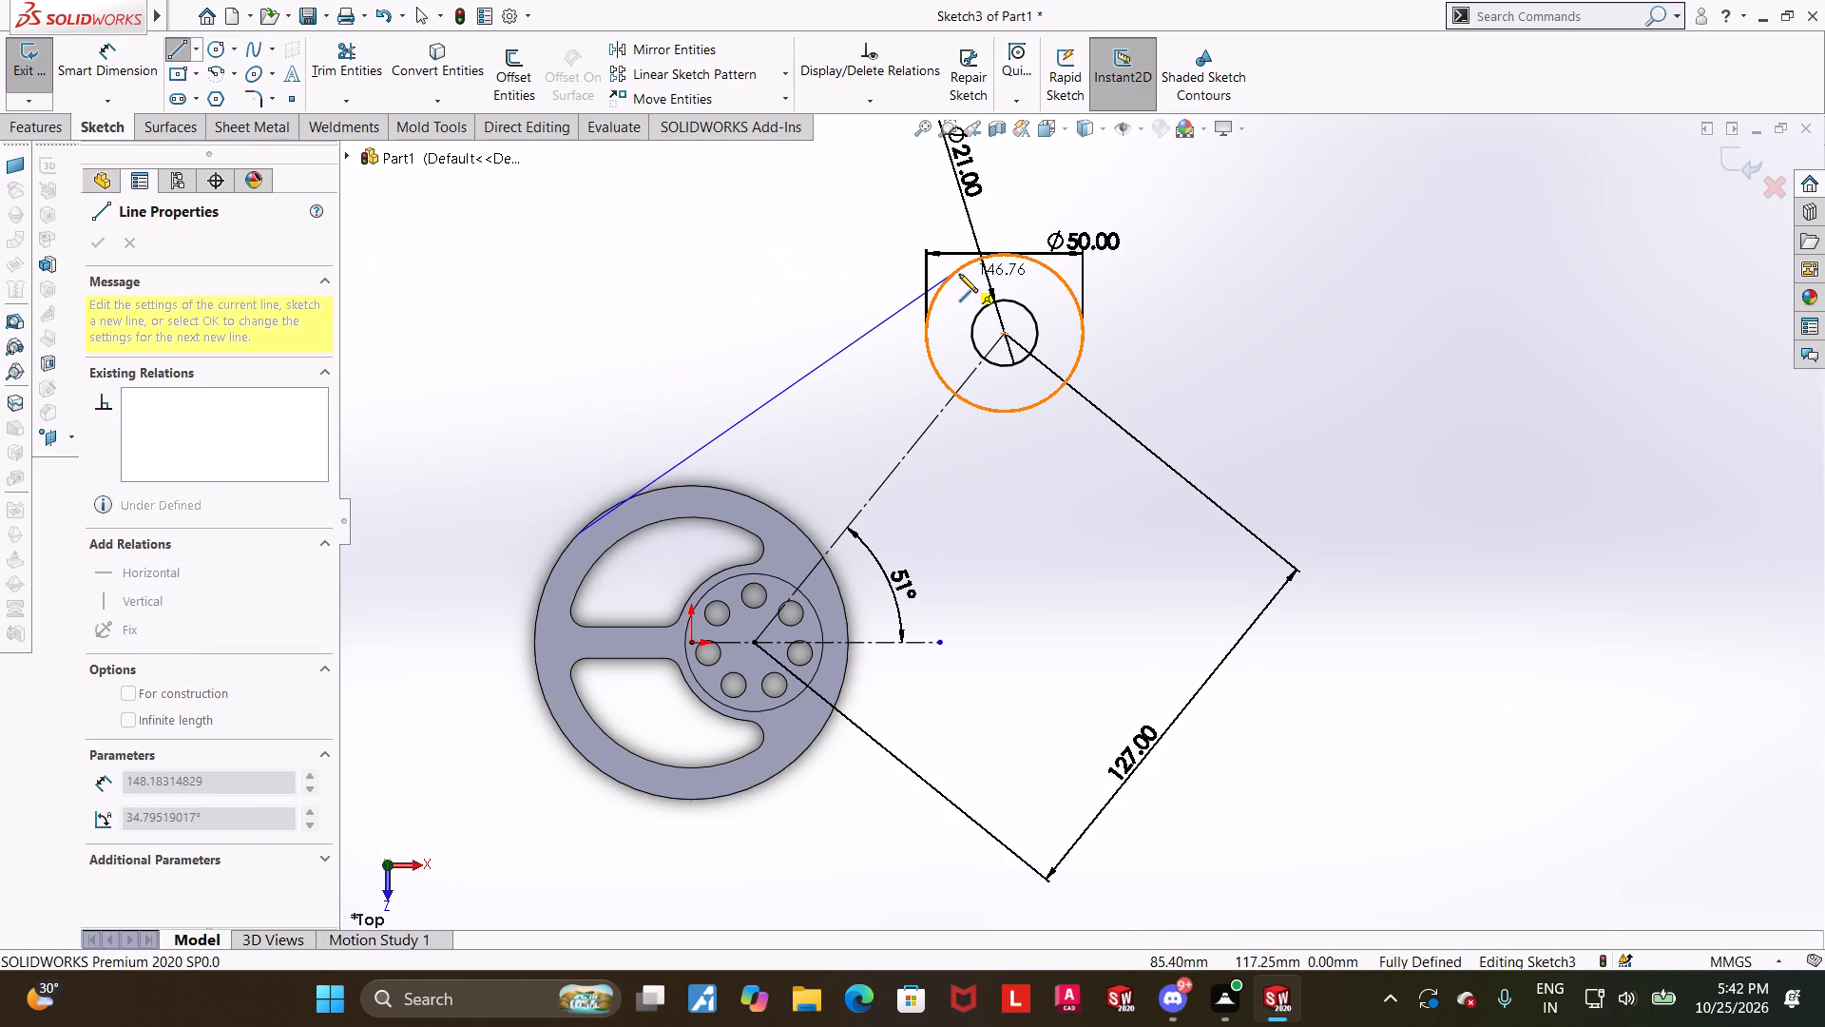
click(959, 274)
key(Escape)
key(Escape)
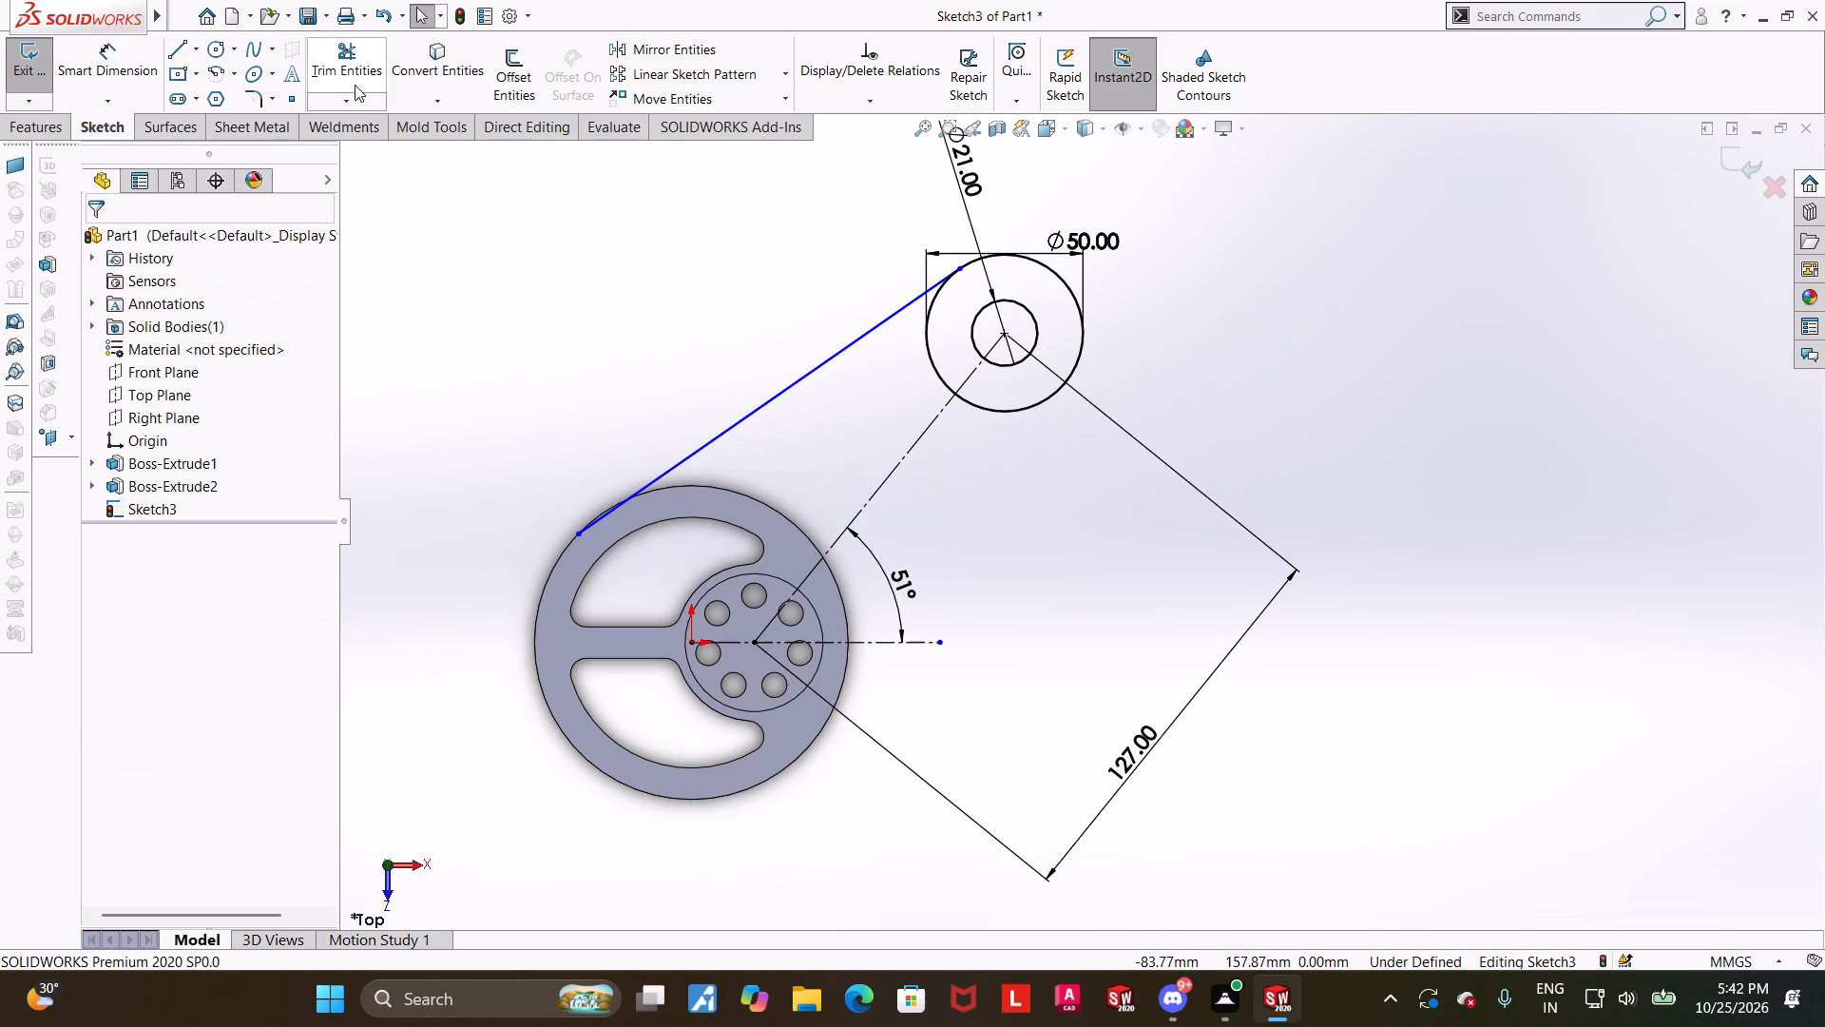
Sketch a second line about 137 mm long from the ring's lower-right outer edge to the lower-right side of the 50 mm circle.
click(183, 55)
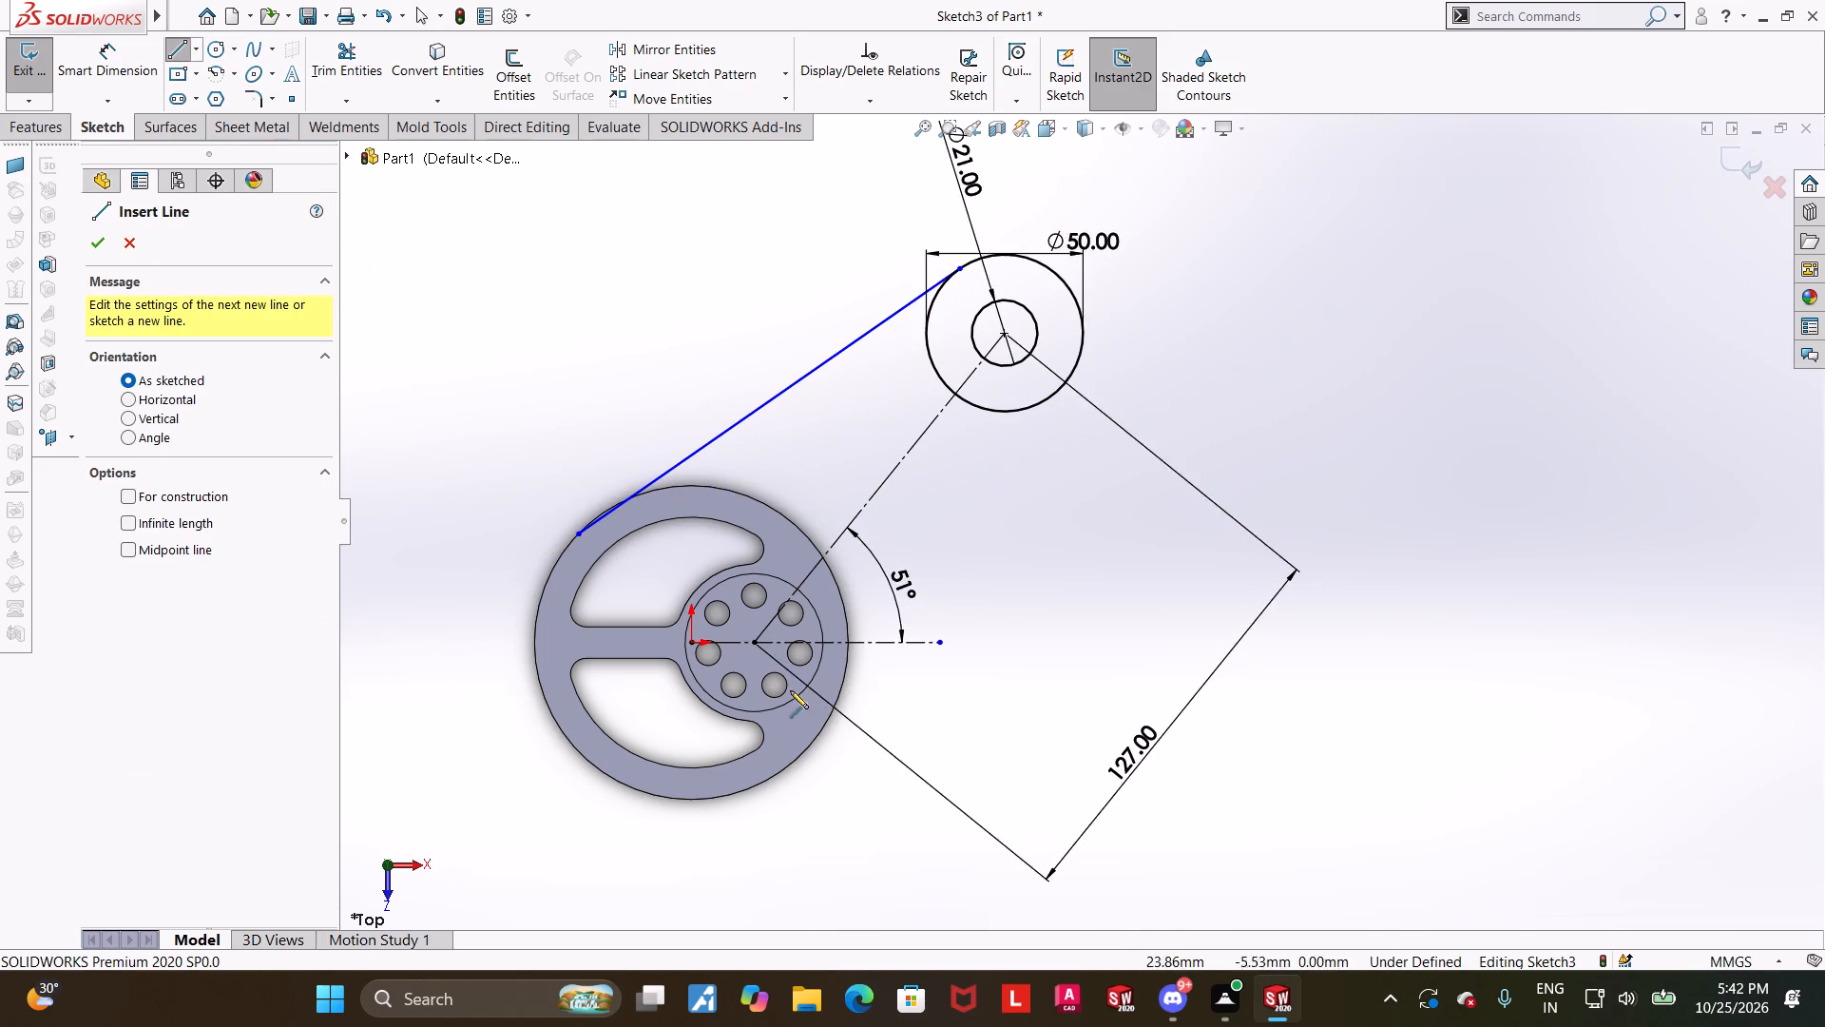
click(808, 753)
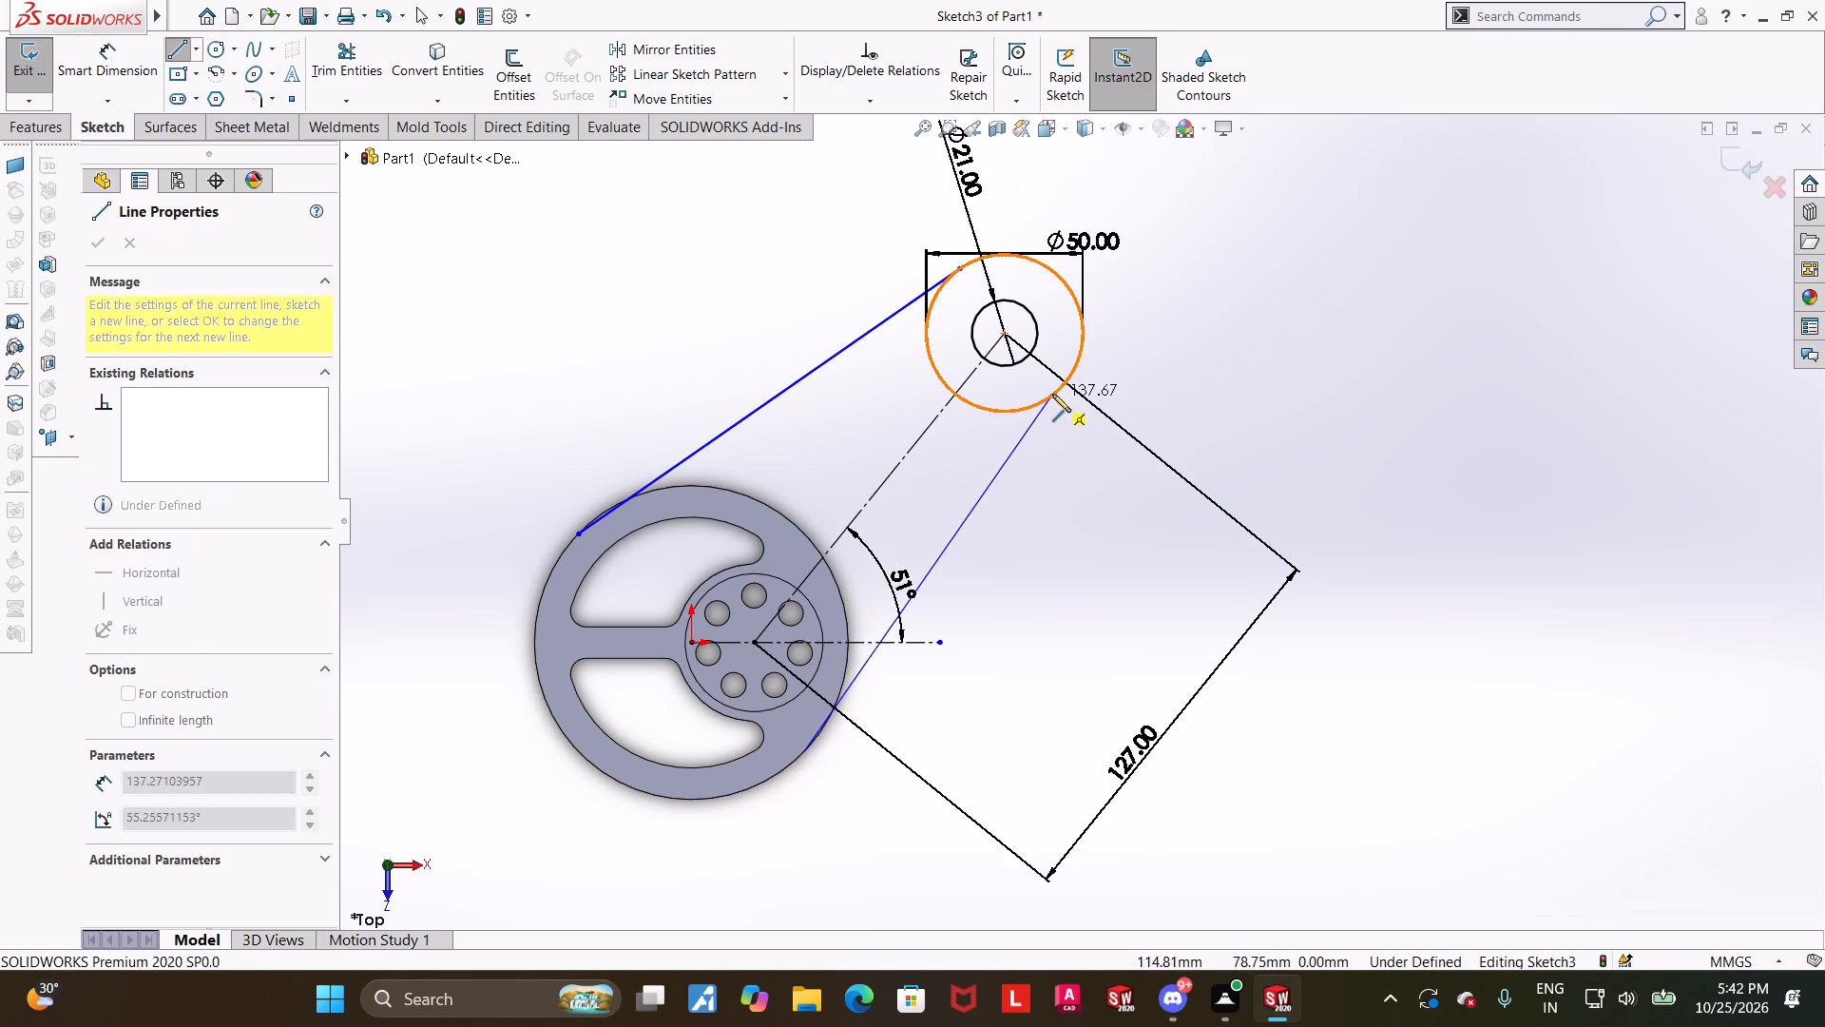
click(1053, 392)
key(Escape)
key(Escape)
Add a tangent relation between the 50 mm circle and the lower connecting line.
click(1069, 386)
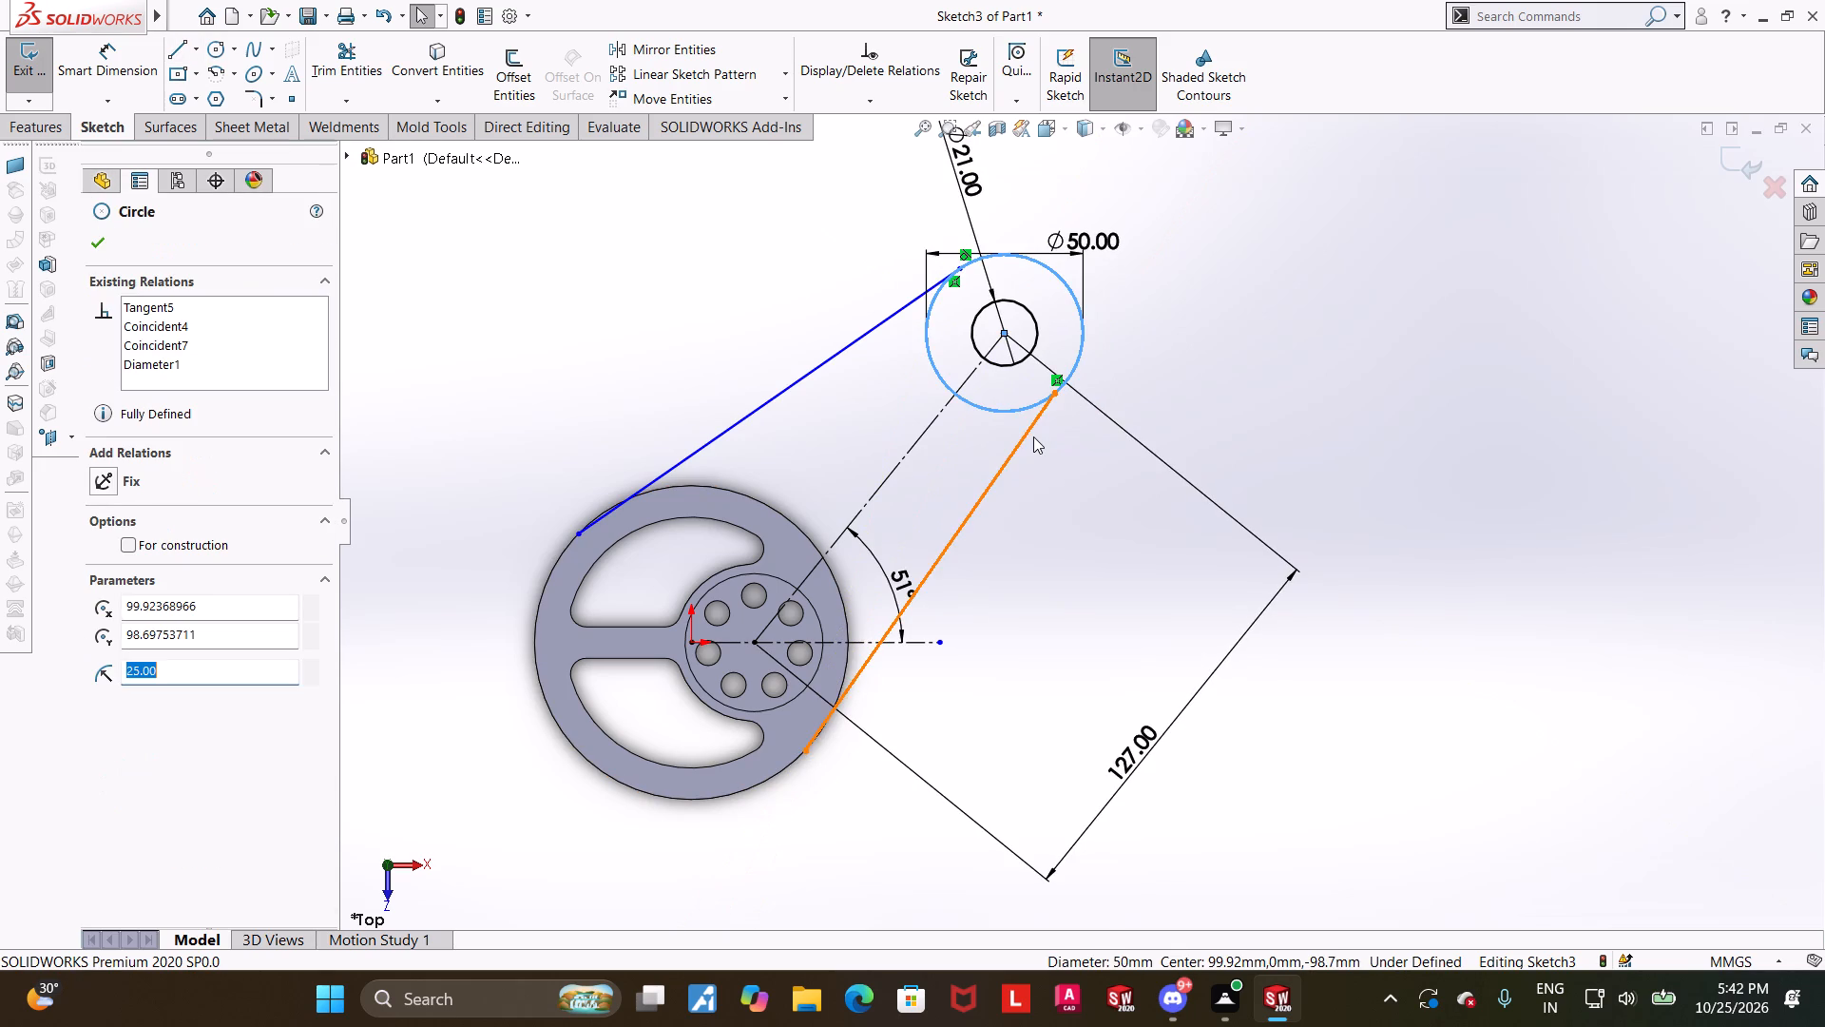
shift+click(1028, 435)
click(99, 580)
click(1203, 409)
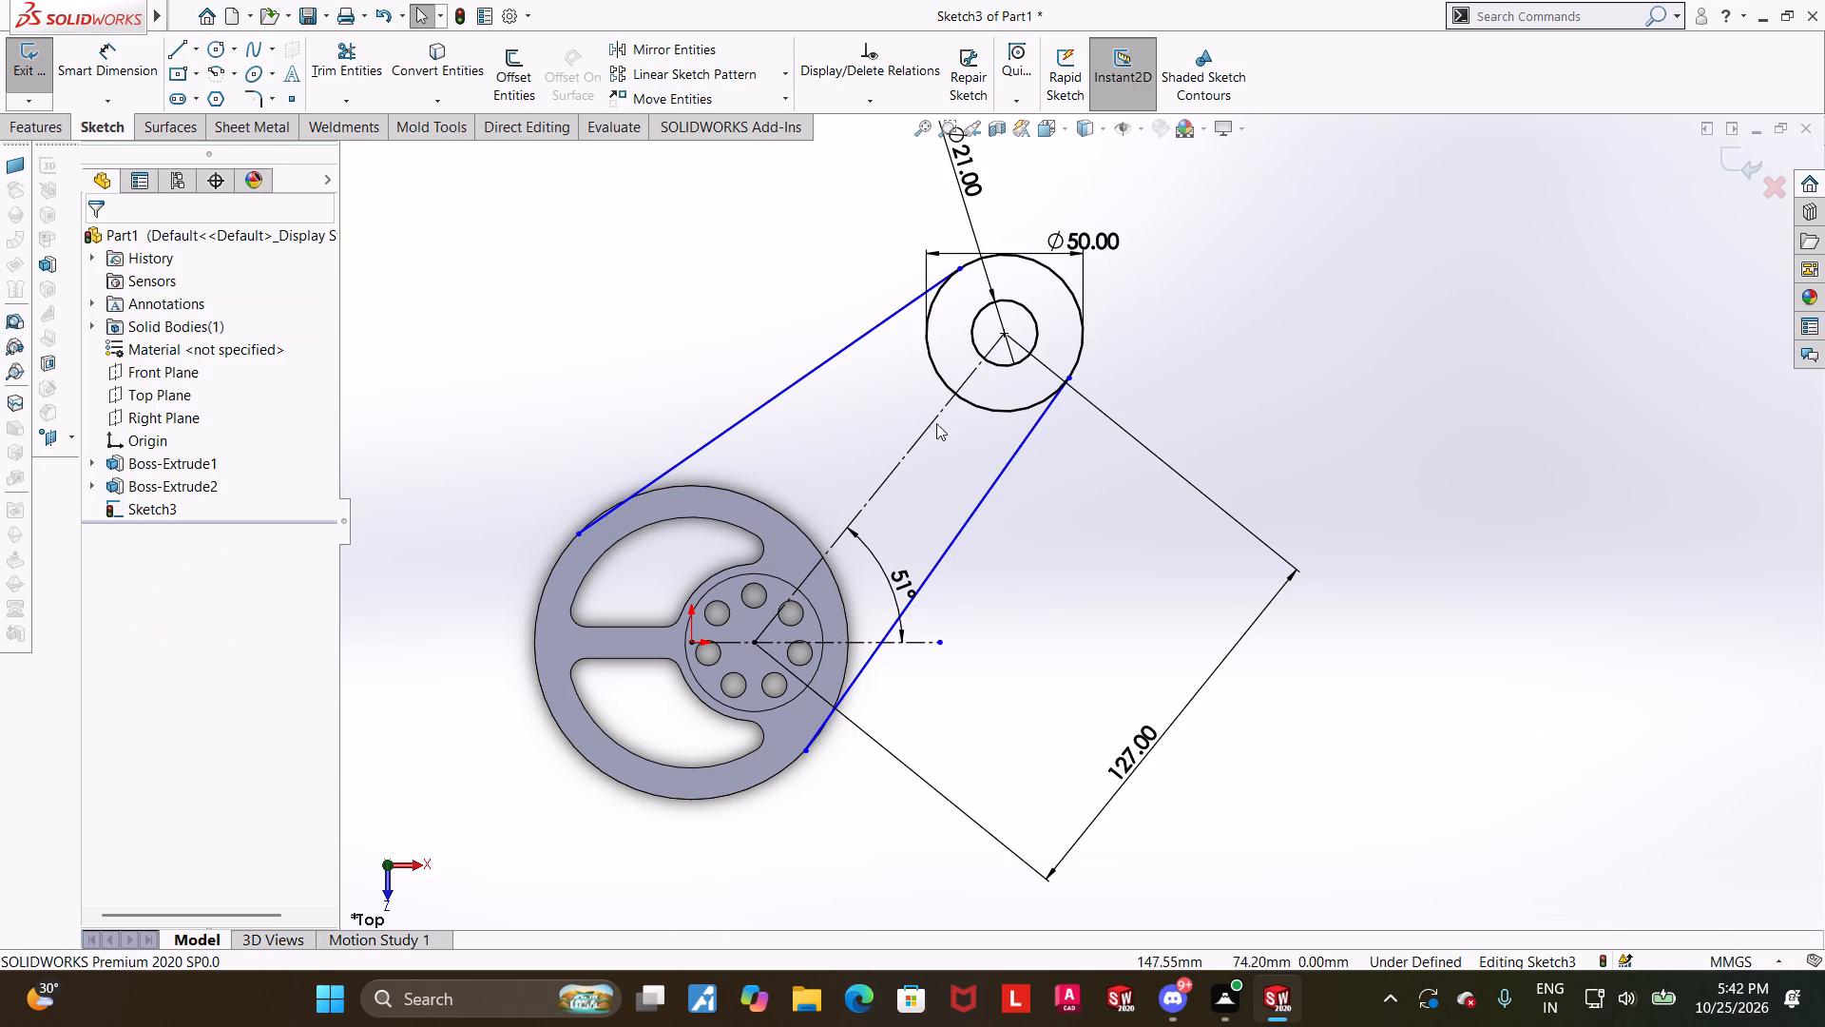
Add a tangent relation between the upper connecting line and the ring's outer edge.
click(769, 397)
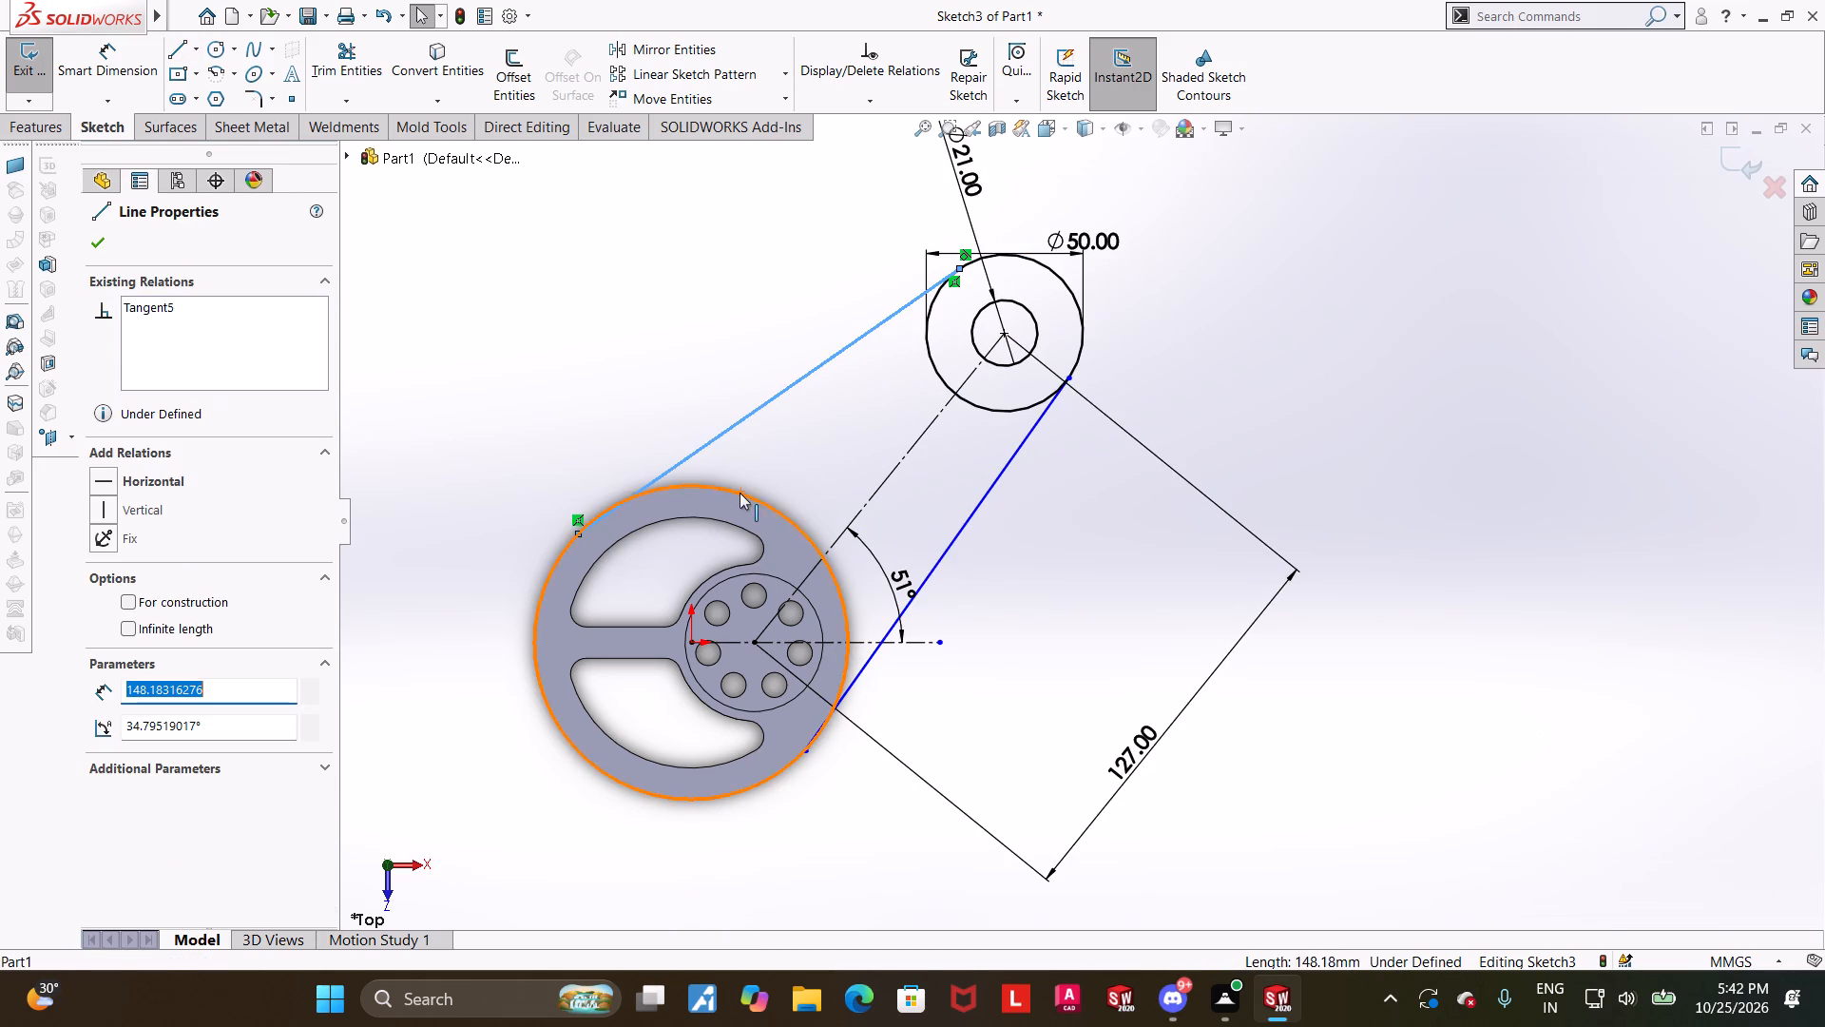
shift+click(740, 493)
click(105, 575)
click(551, 370)
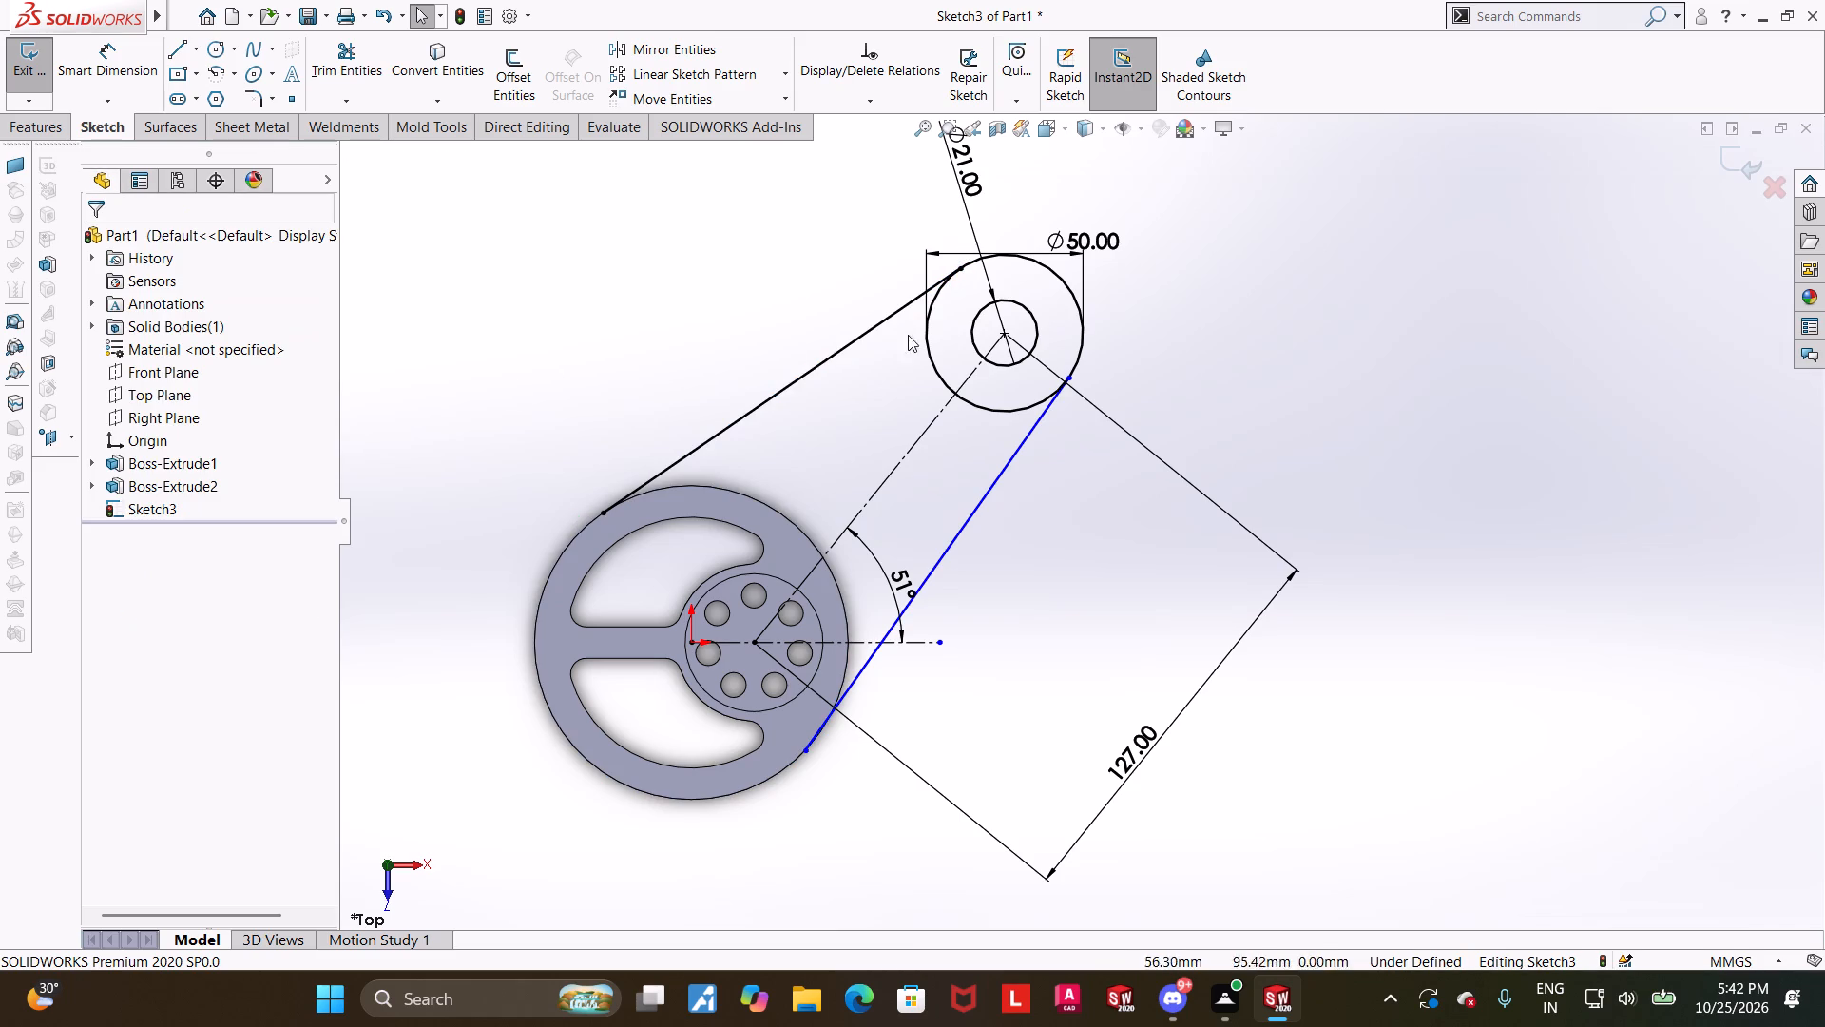
Check the existing relations between the 50 mm circle and the upper connecting line.
click(930, 333)
shift+click(900, 314)
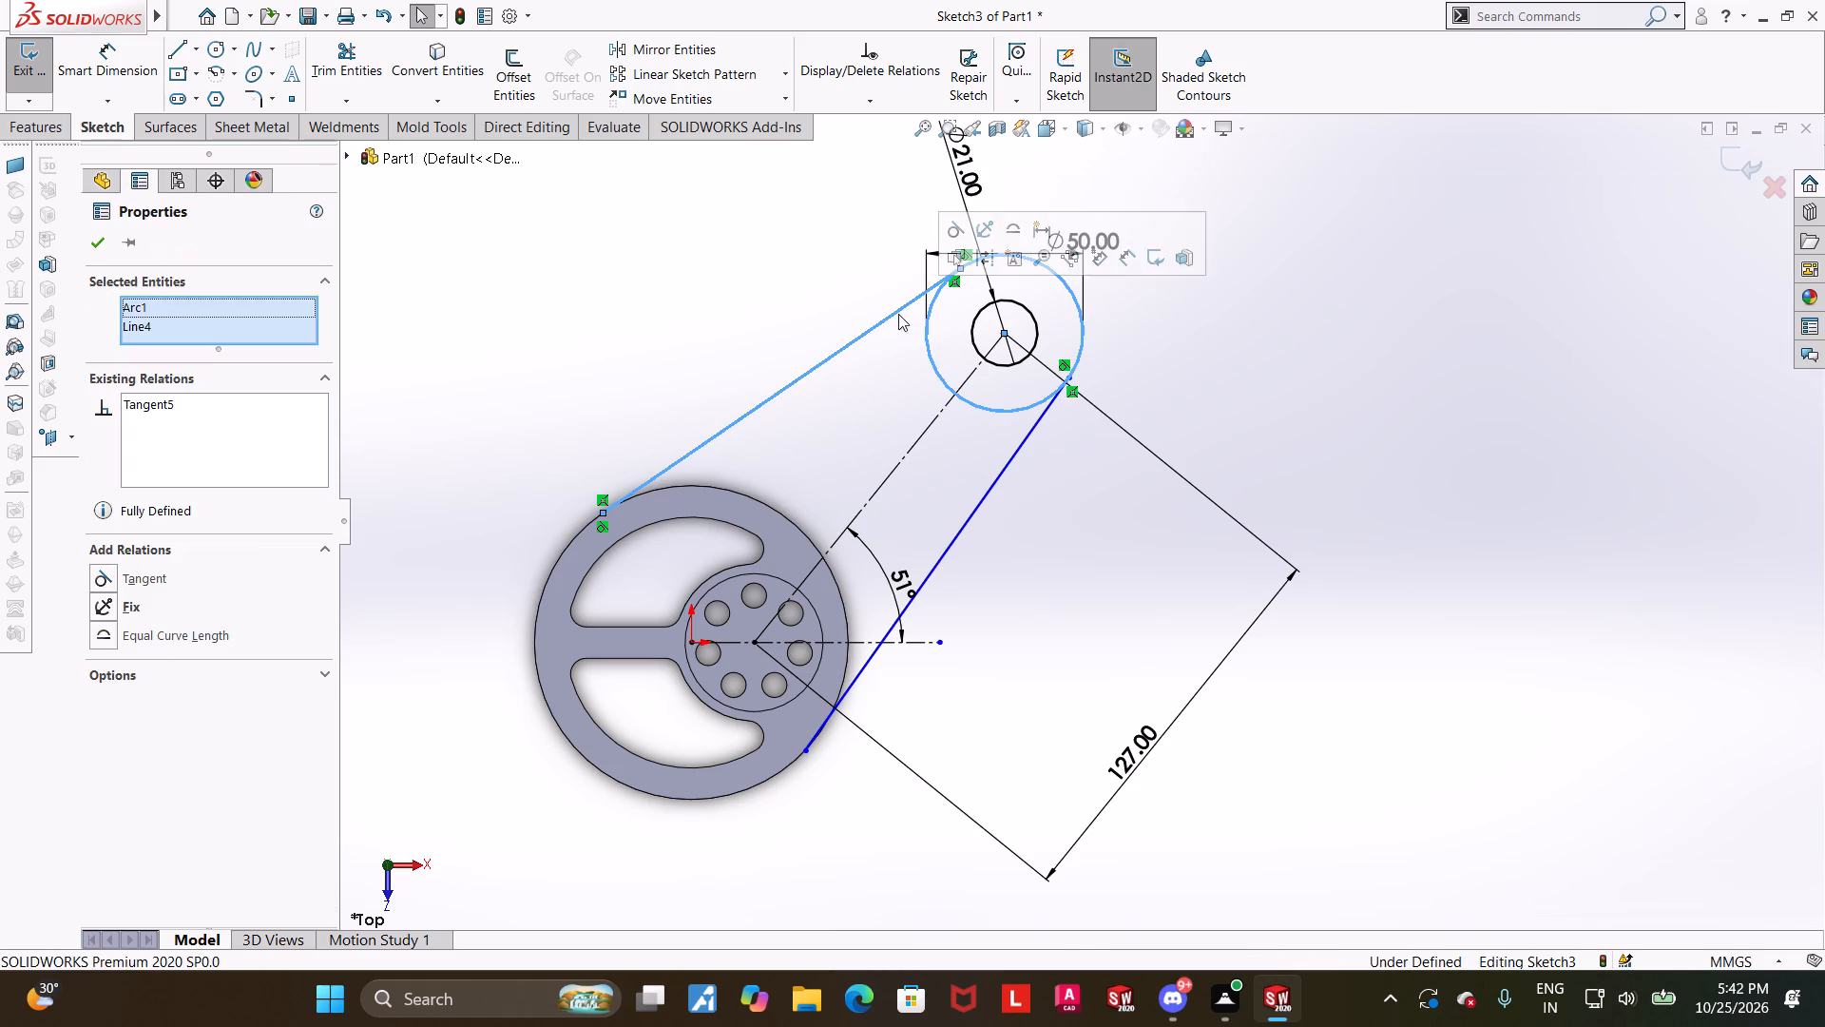
click(1347, 345)
Add a tangent relation between the ring's outer edge and the lower connecting line.
click(839, 689)
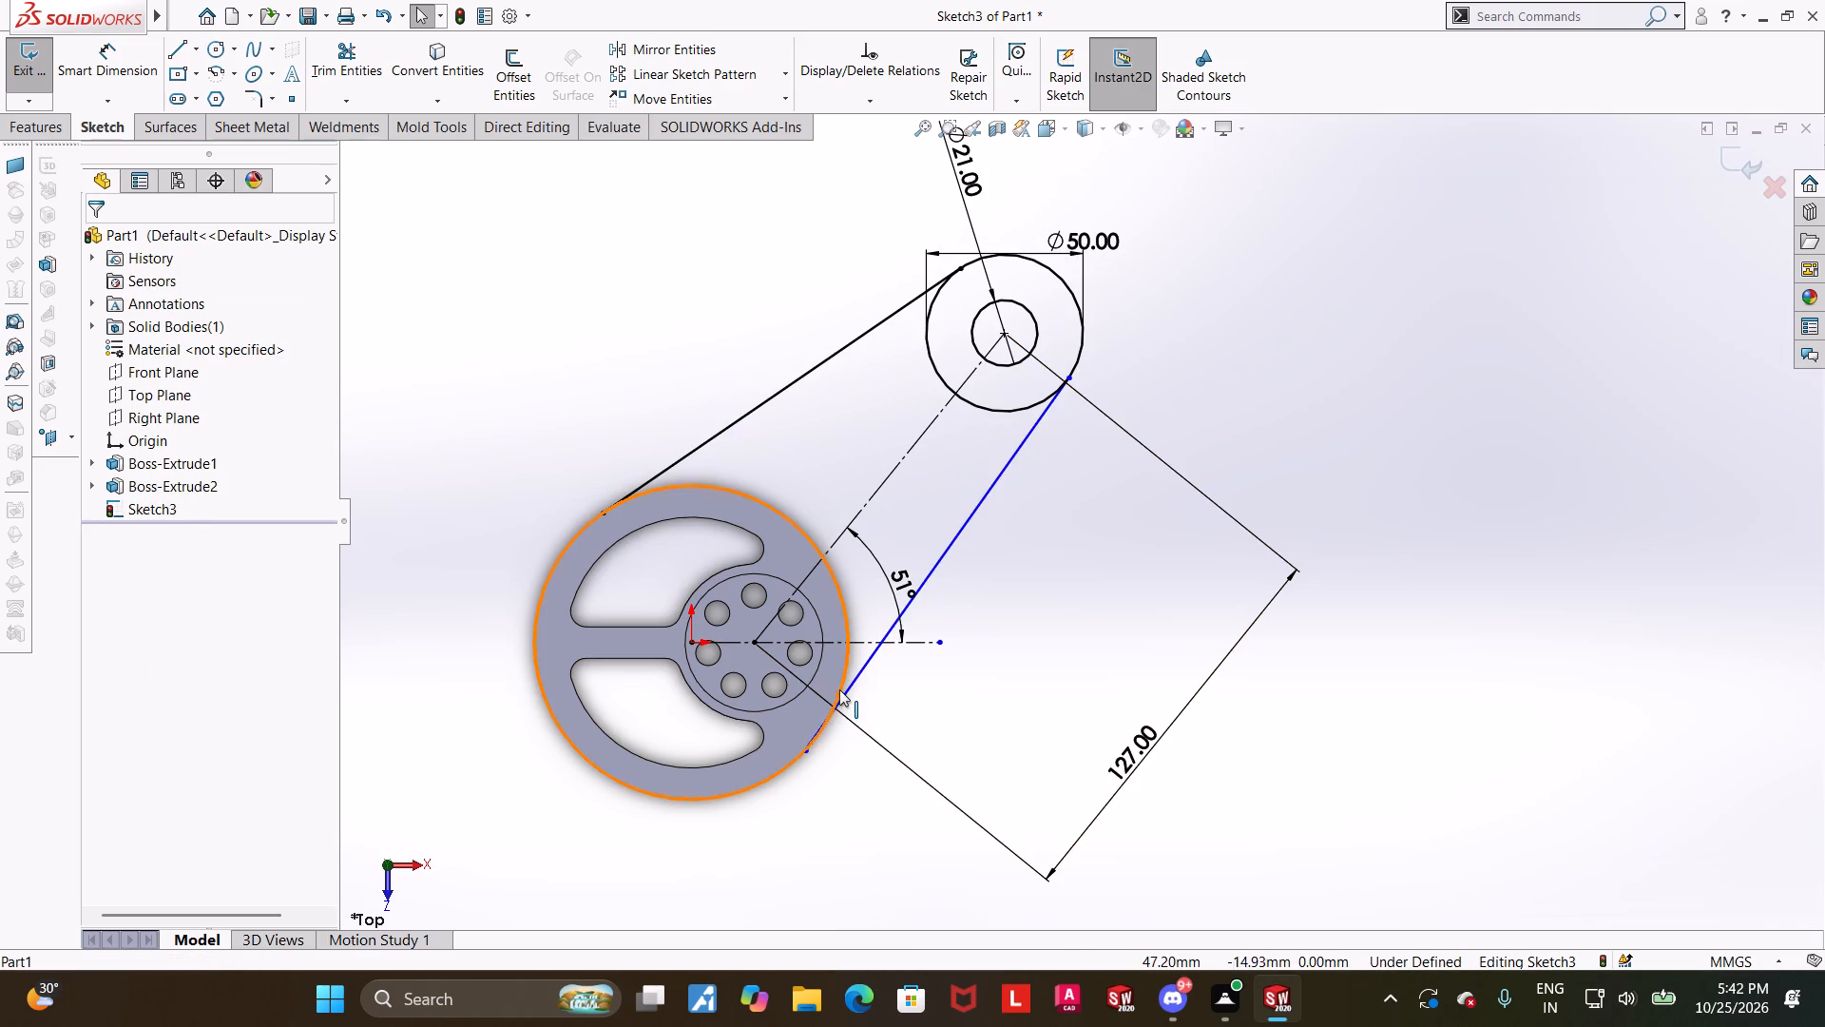
shift+click(847, 691)
click(106, 576)
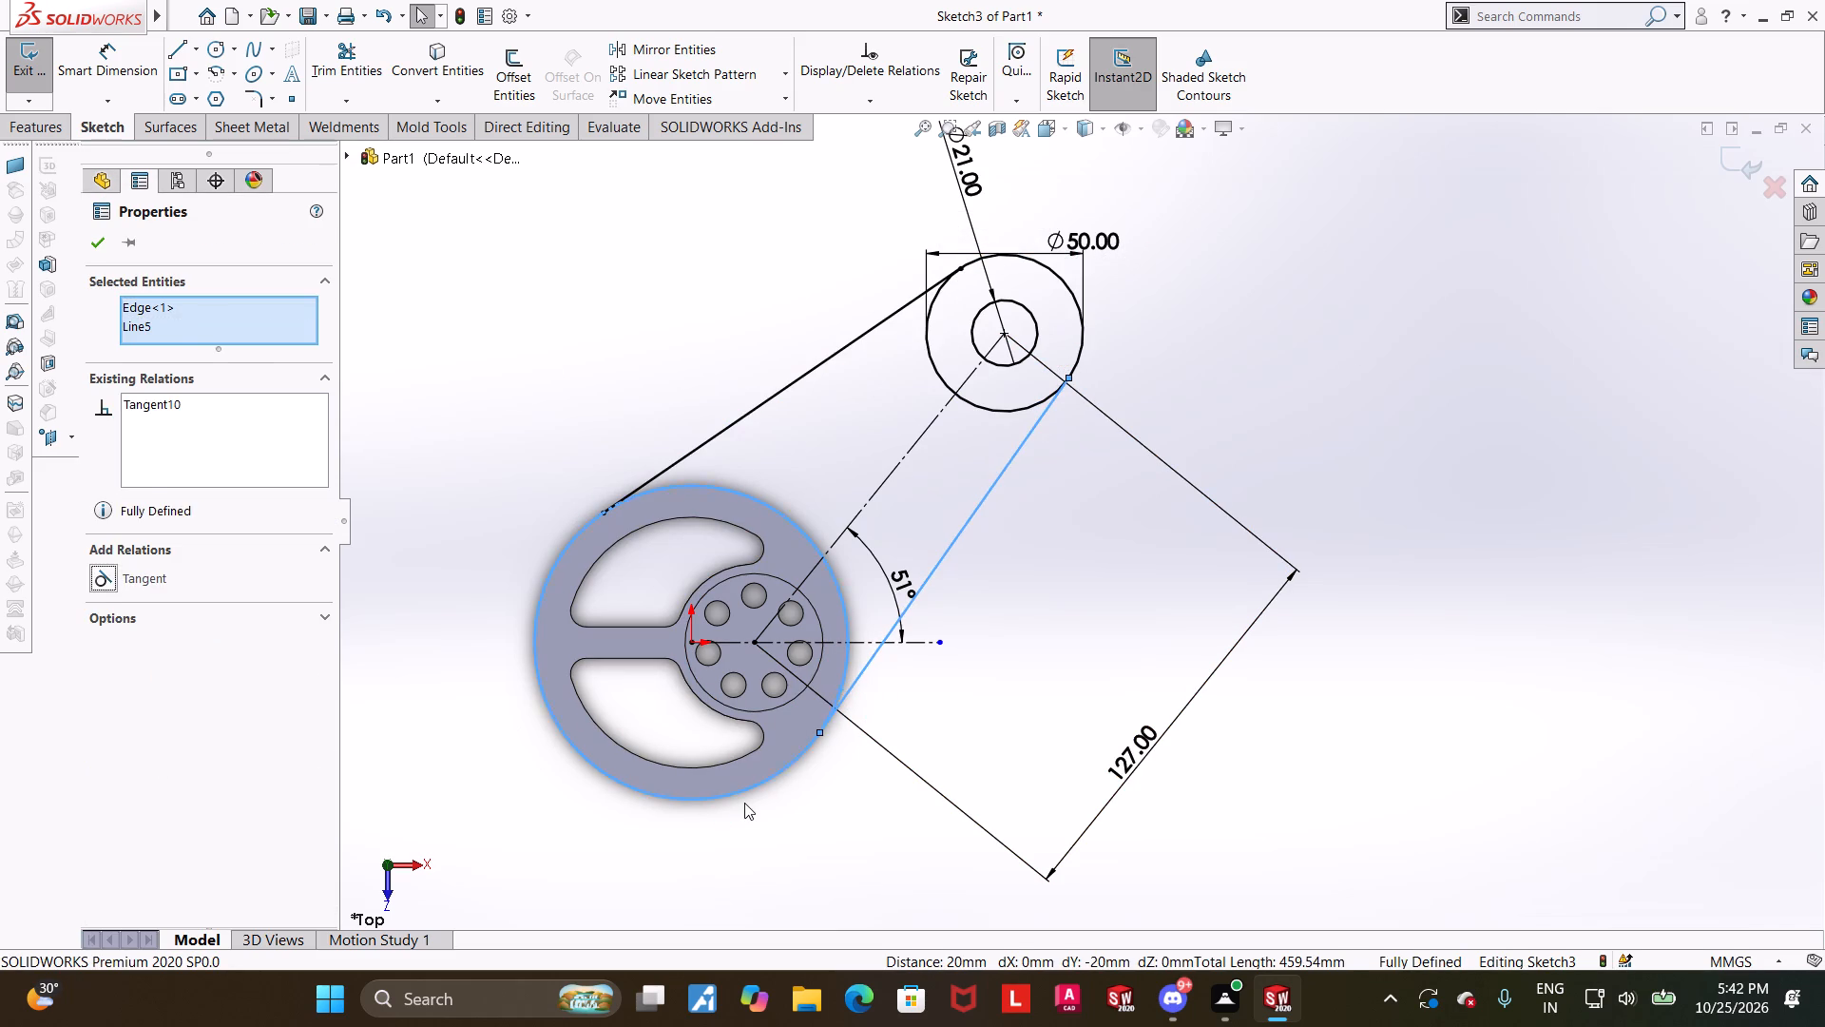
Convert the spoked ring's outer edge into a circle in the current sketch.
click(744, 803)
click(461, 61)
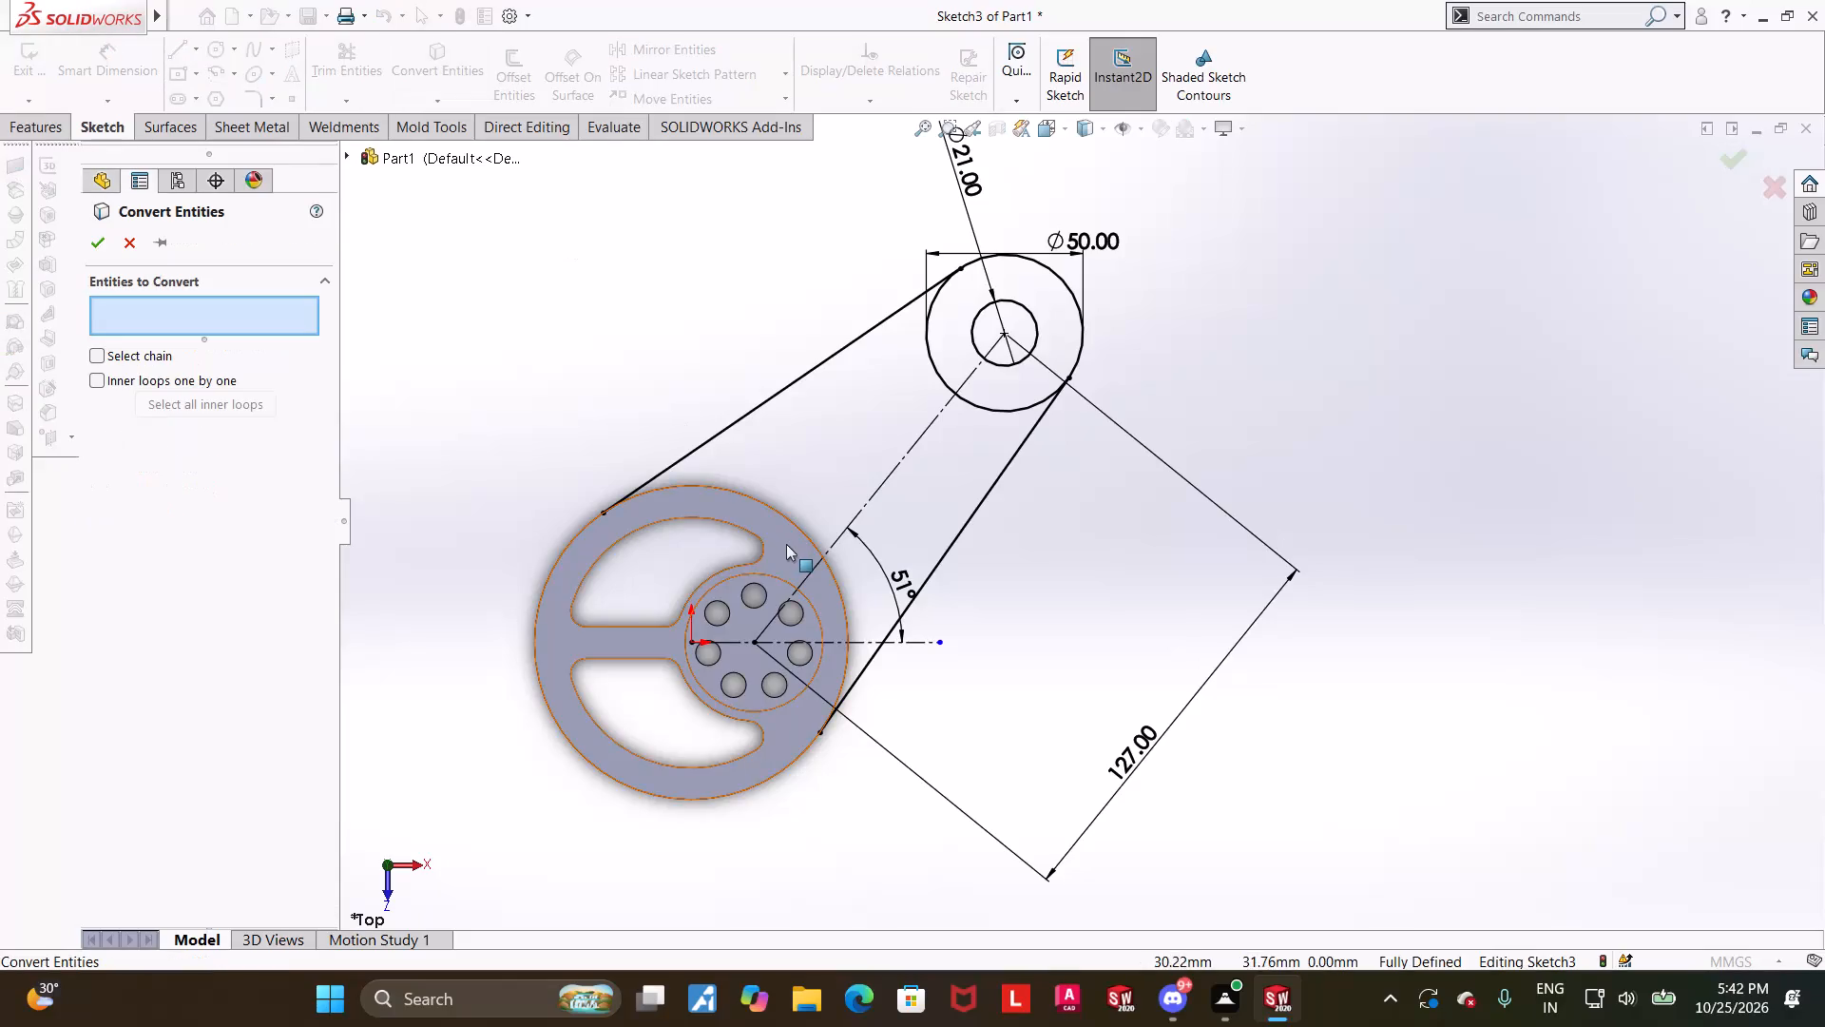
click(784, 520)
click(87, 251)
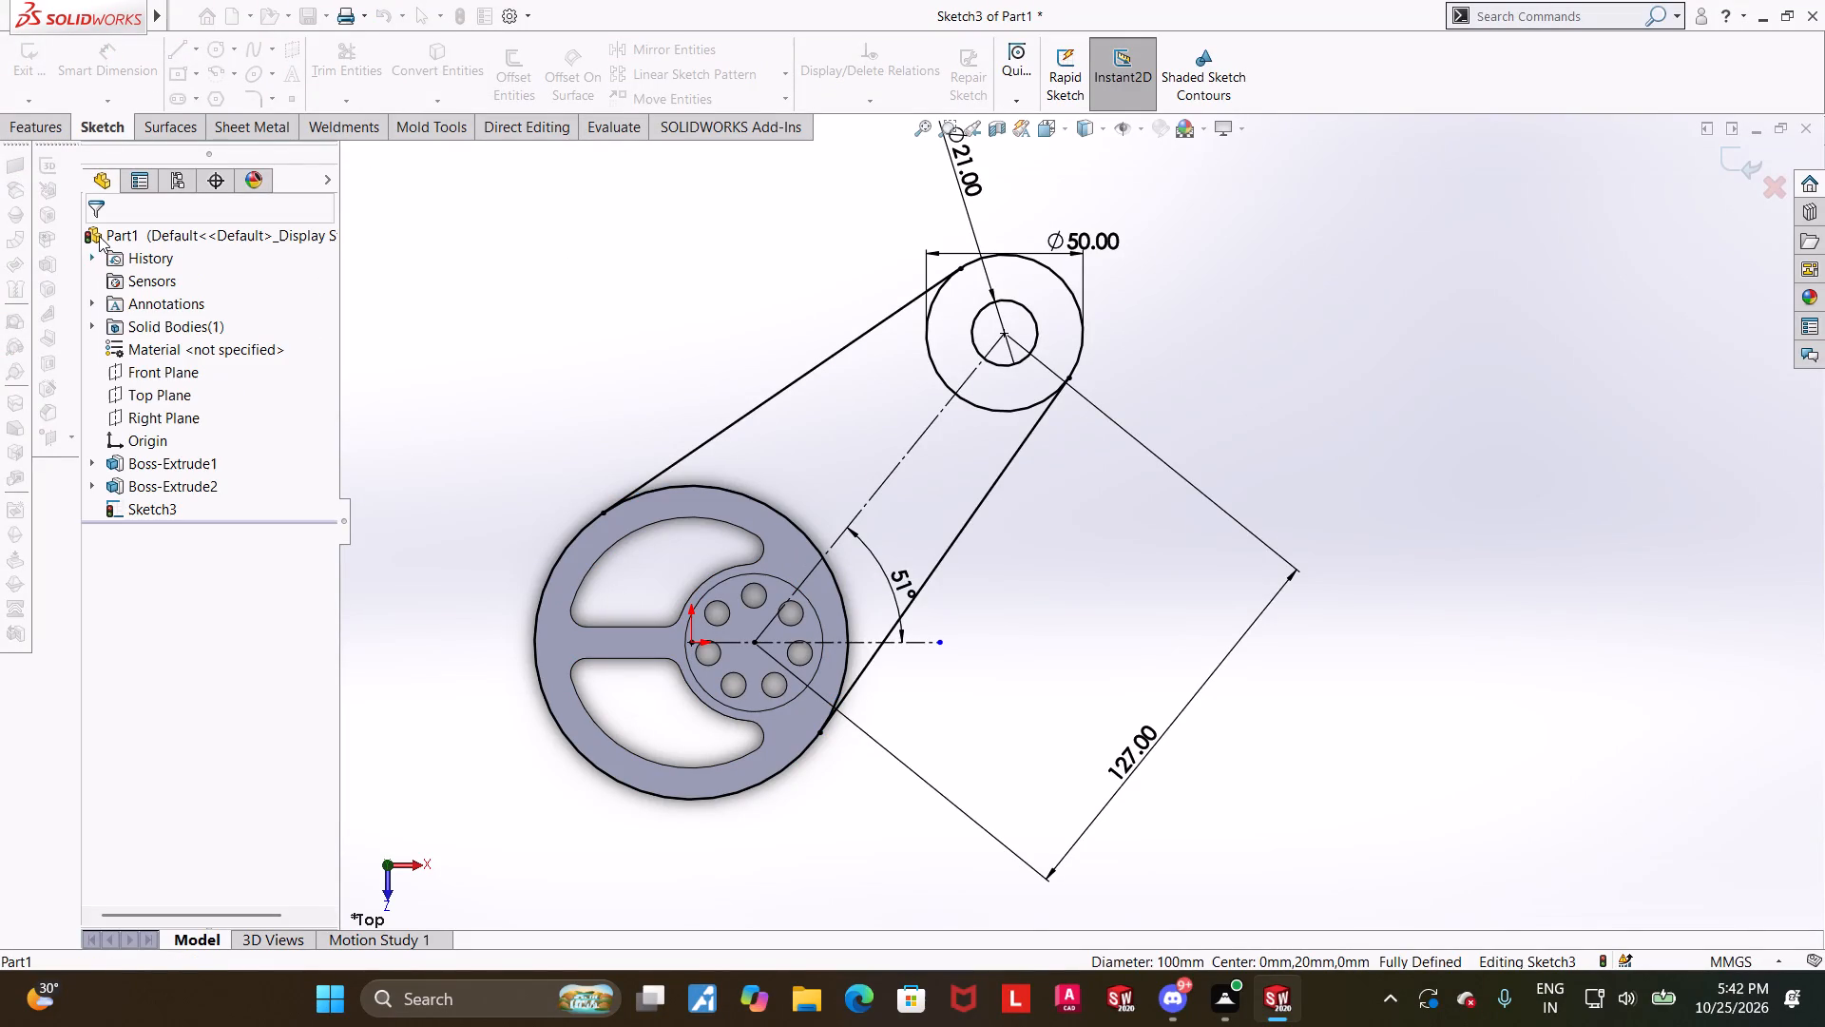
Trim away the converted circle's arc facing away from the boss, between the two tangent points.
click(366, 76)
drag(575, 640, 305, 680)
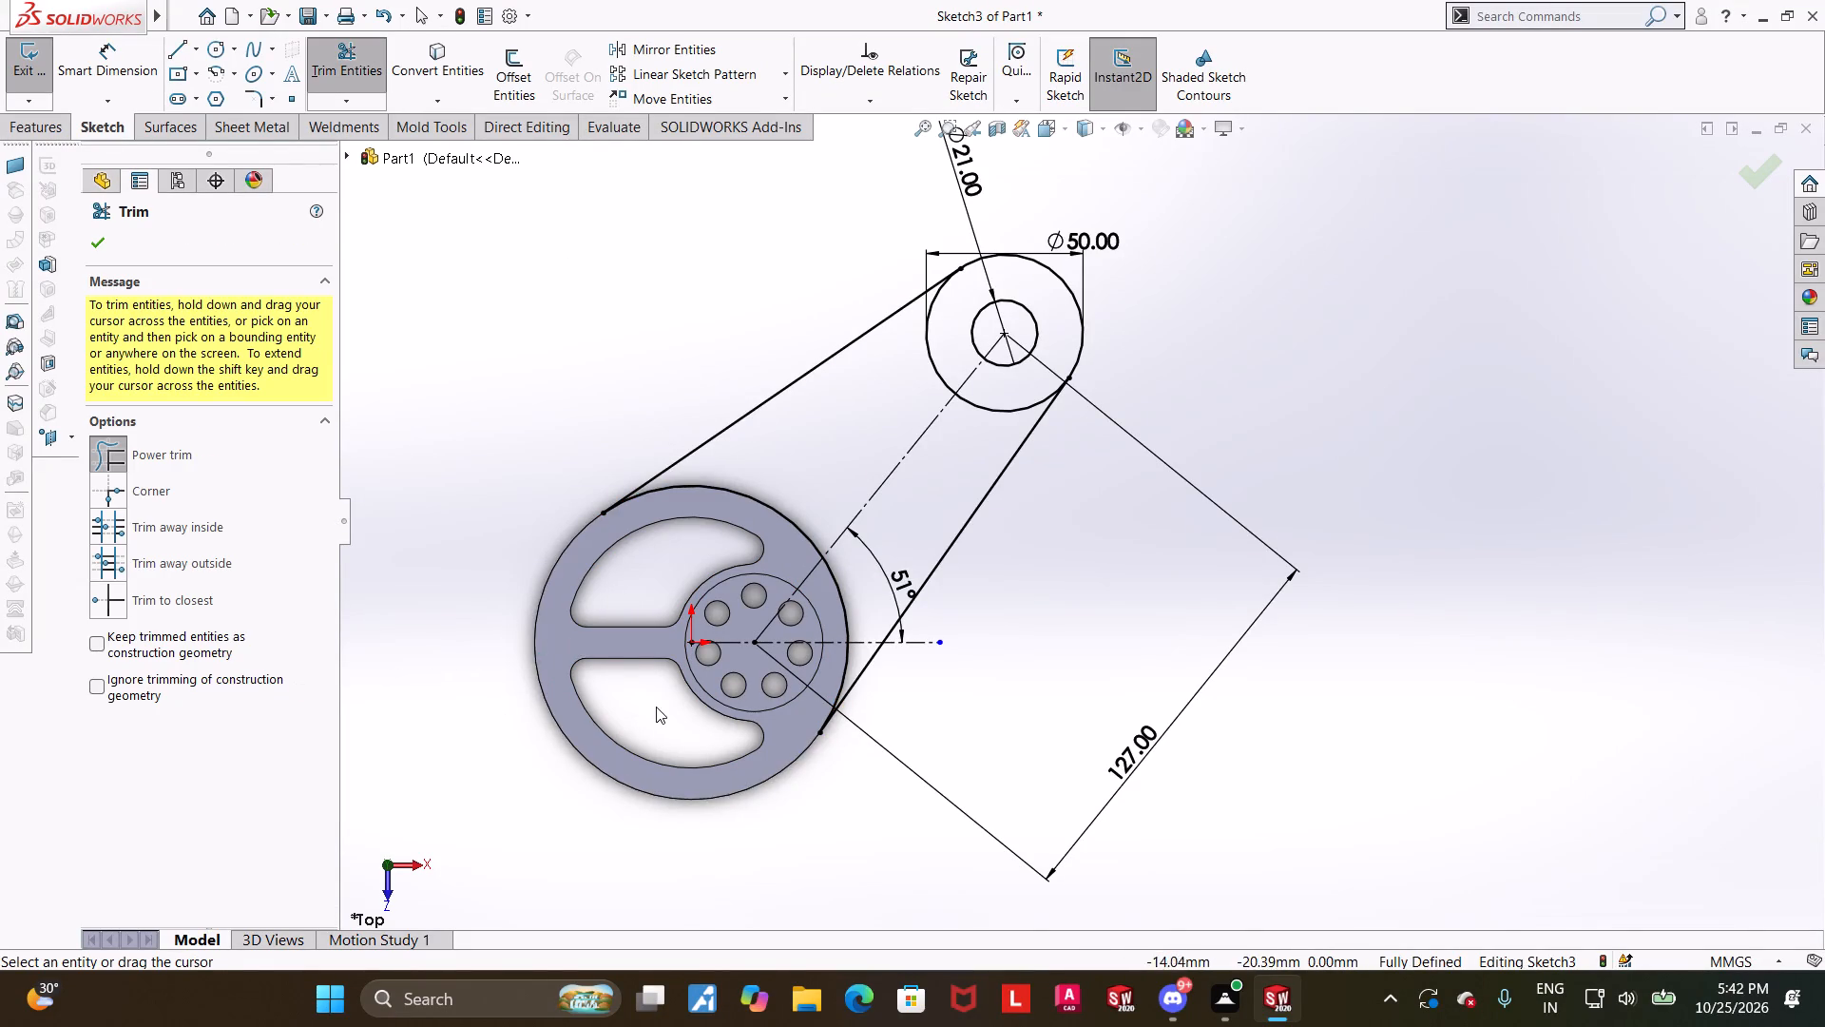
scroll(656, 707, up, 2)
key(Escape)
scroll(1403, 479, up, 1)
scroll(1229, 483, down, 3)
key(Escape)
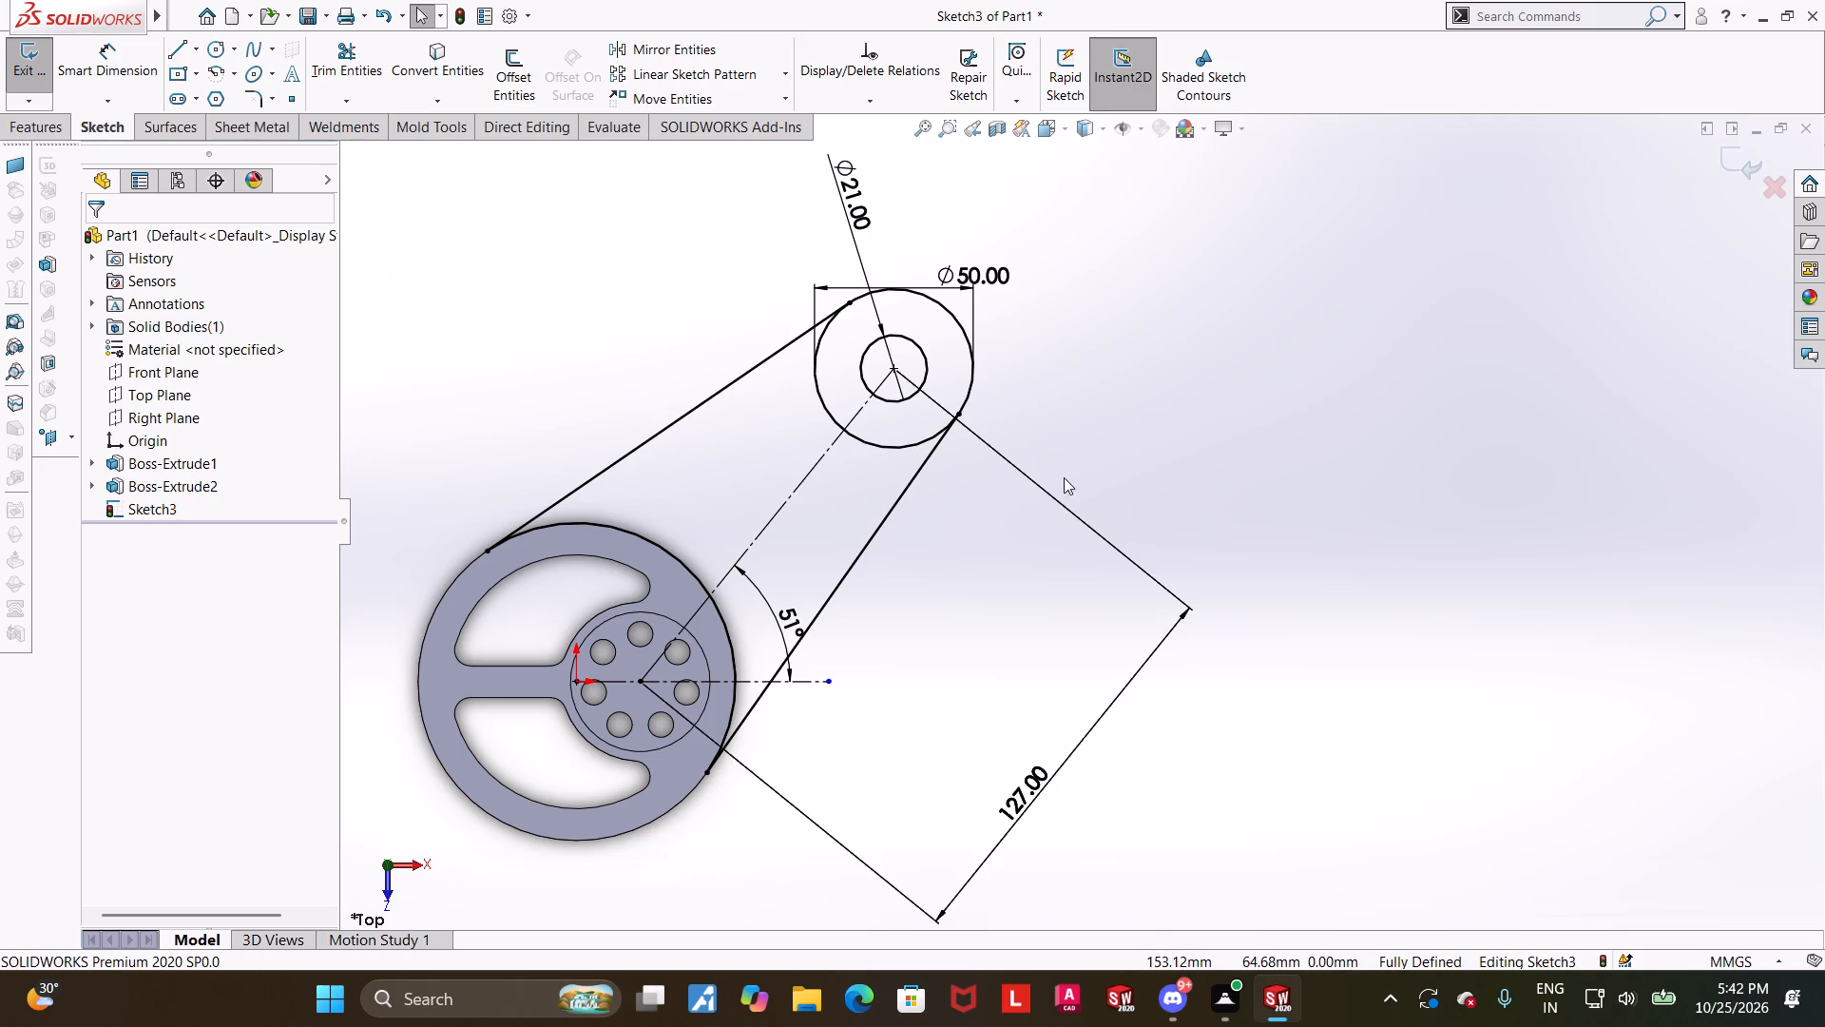
Trim away both tangent connecting lines and the remaining arc on the ring, keeping the two boss circles and centerlines.
scroll(1080, 497, up, 2)
click(317, 75)
click(320, 57)
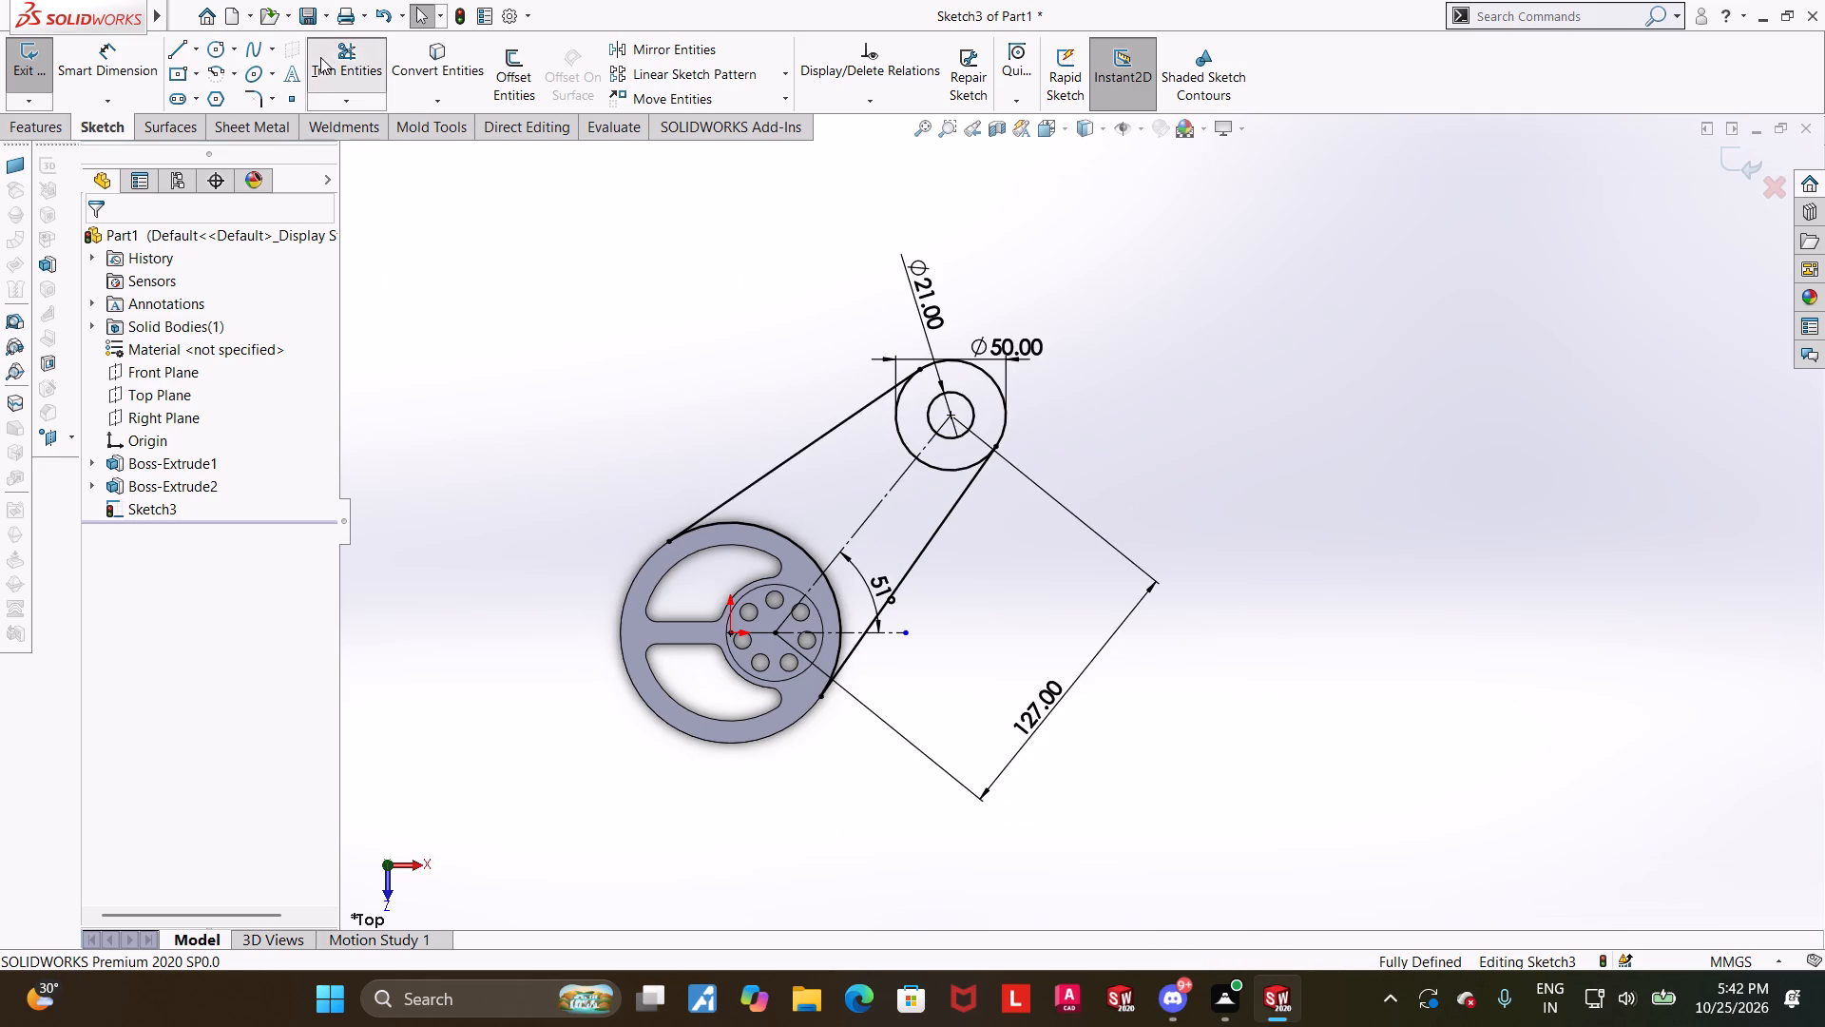
drag(826, 478, 758, 328)
drag(918, 522, 968, 592)
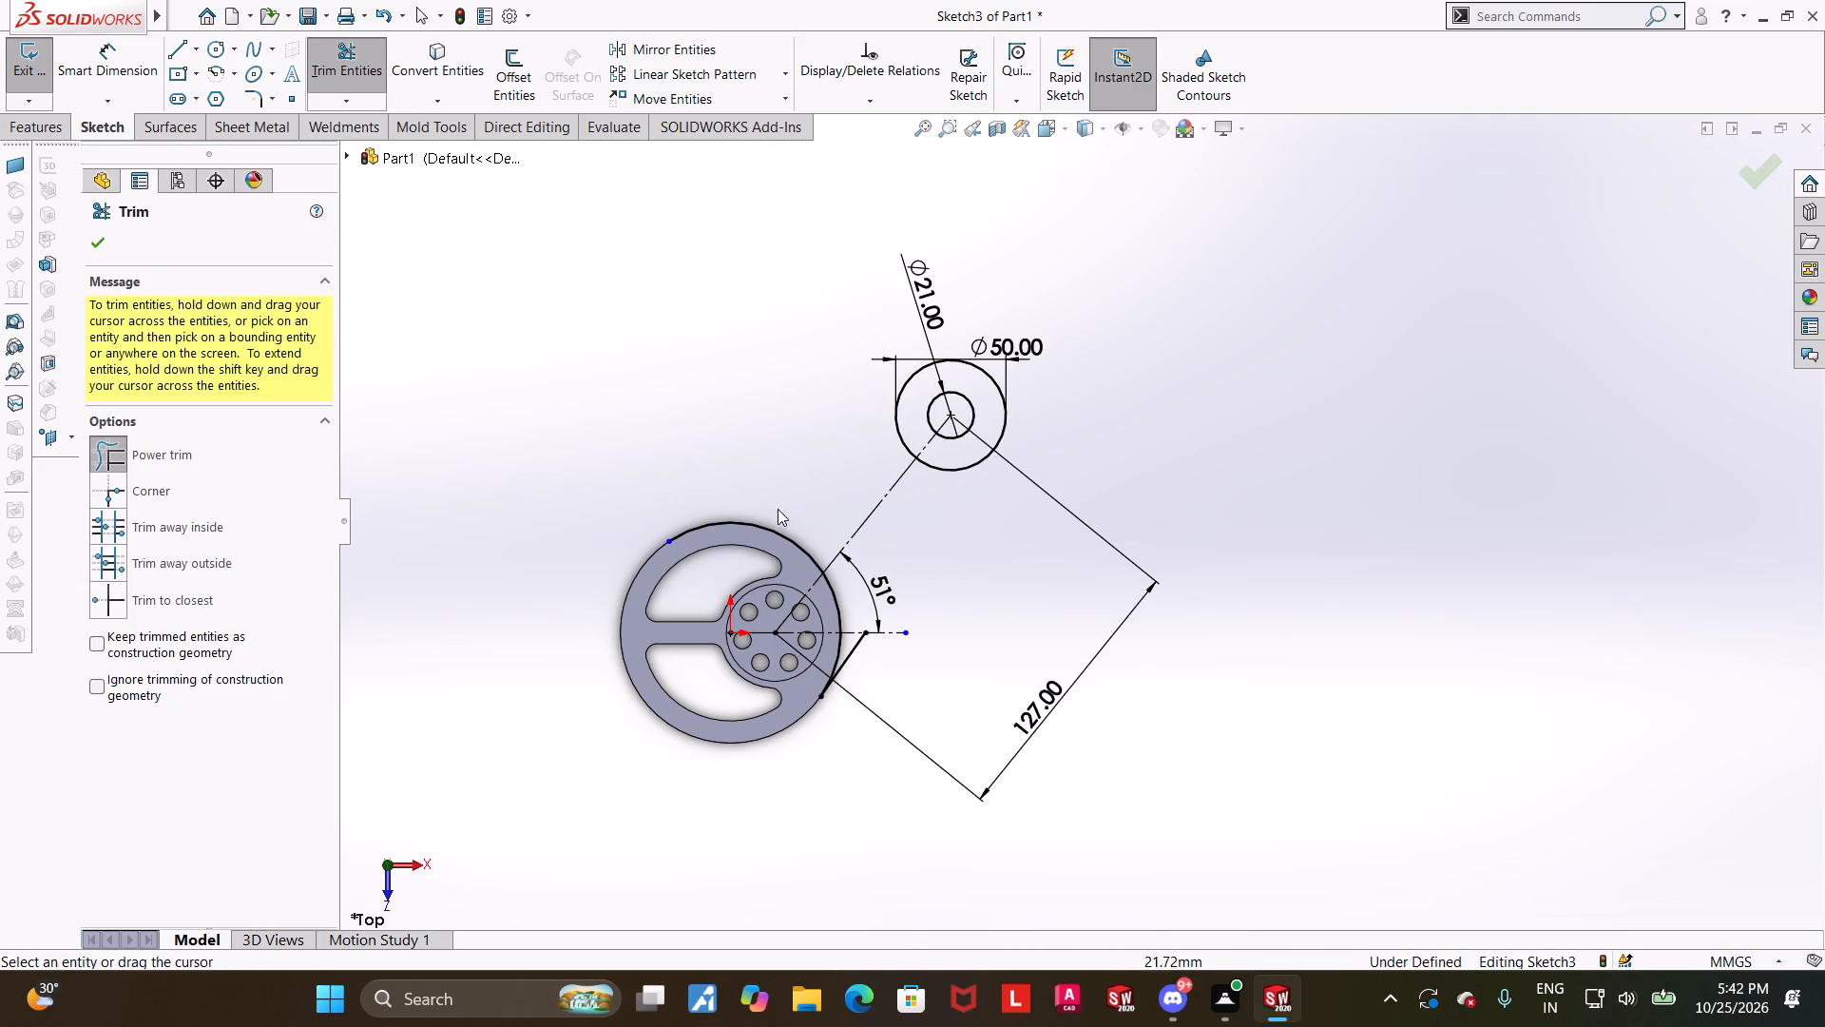
drag(765, 475, 748, 535)
scroll(874, 621, down, 4)
drag(876, 712, 839, 660)
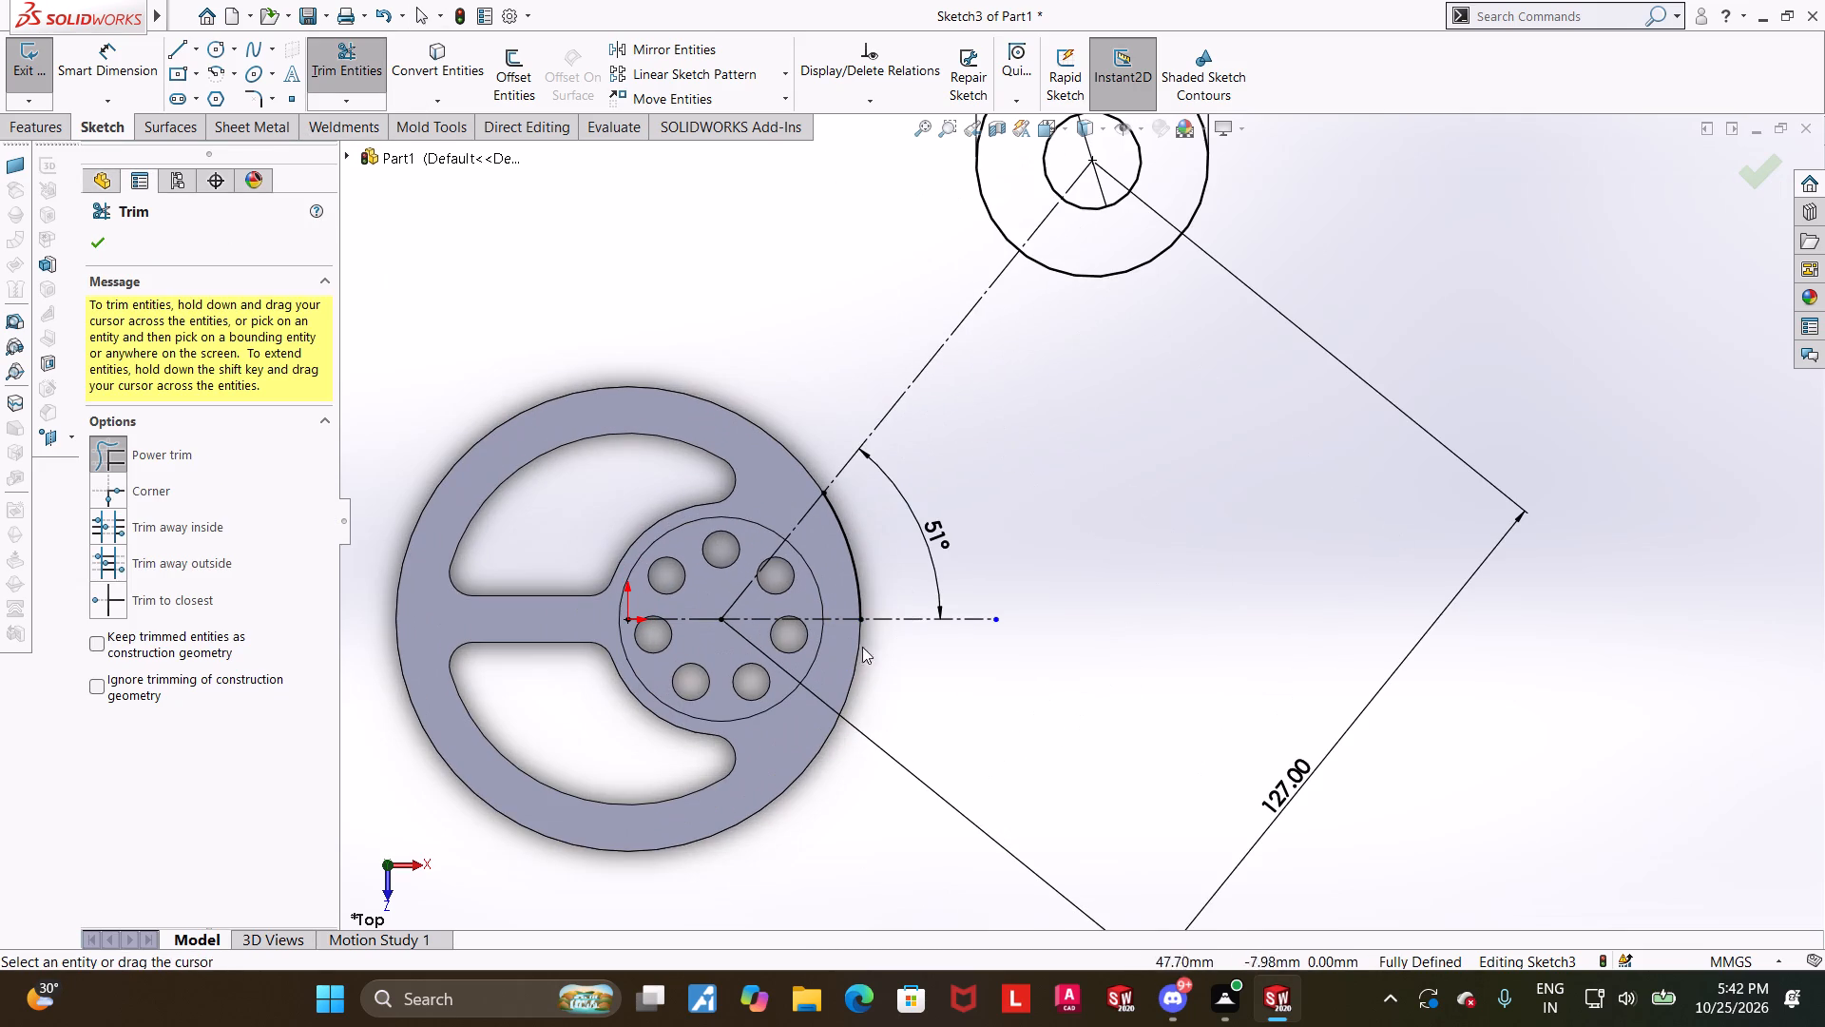
drag(862, 533, 832, 549)
scroll(888, 552, up, 5)
key(Escape)
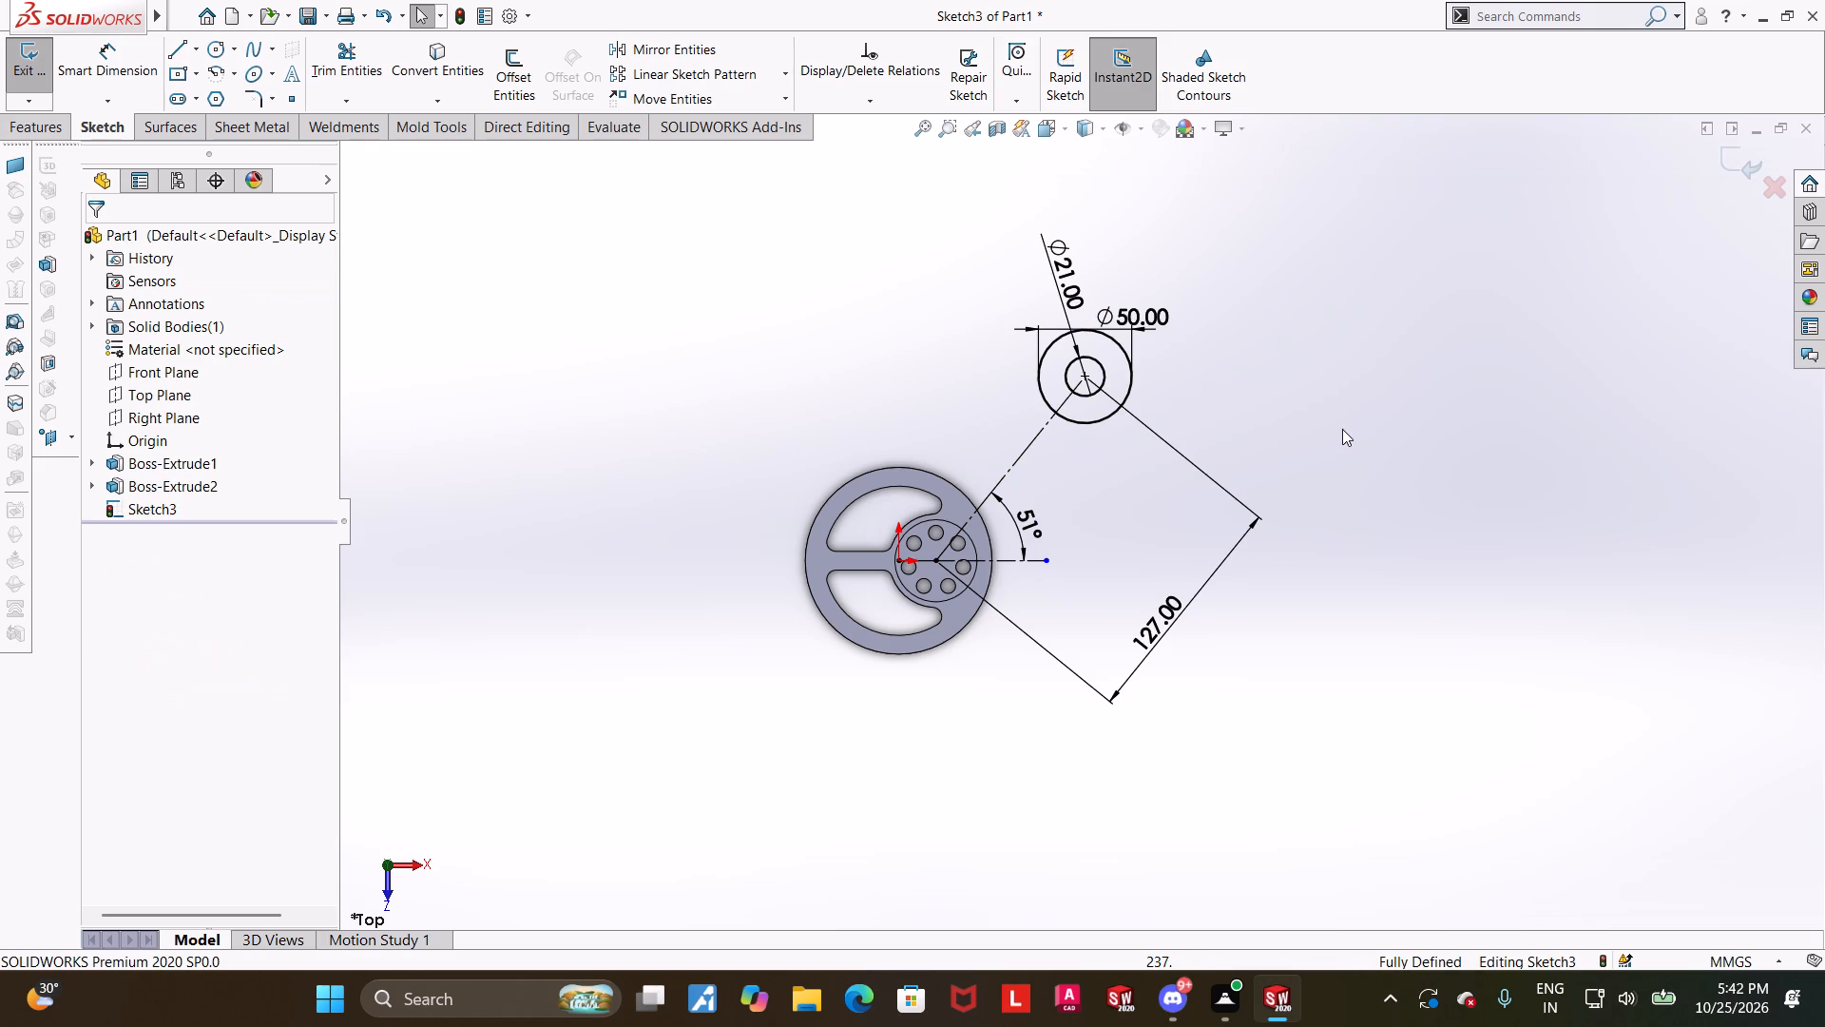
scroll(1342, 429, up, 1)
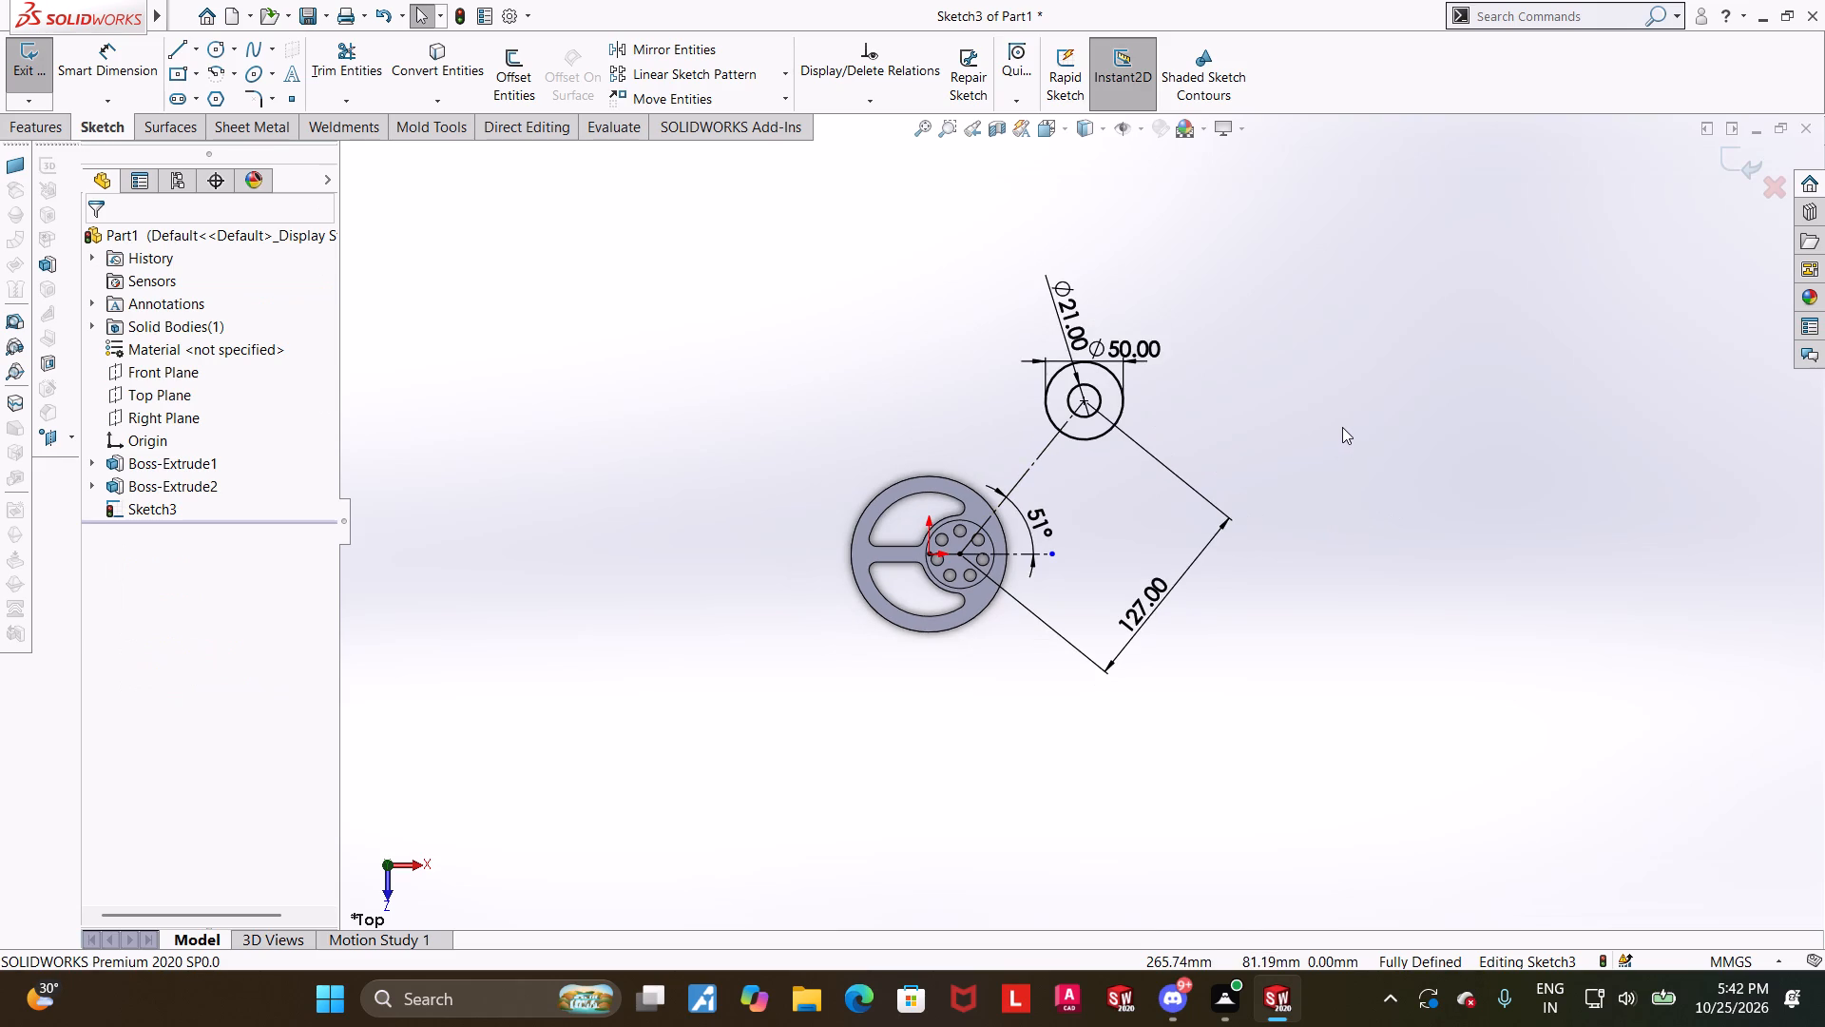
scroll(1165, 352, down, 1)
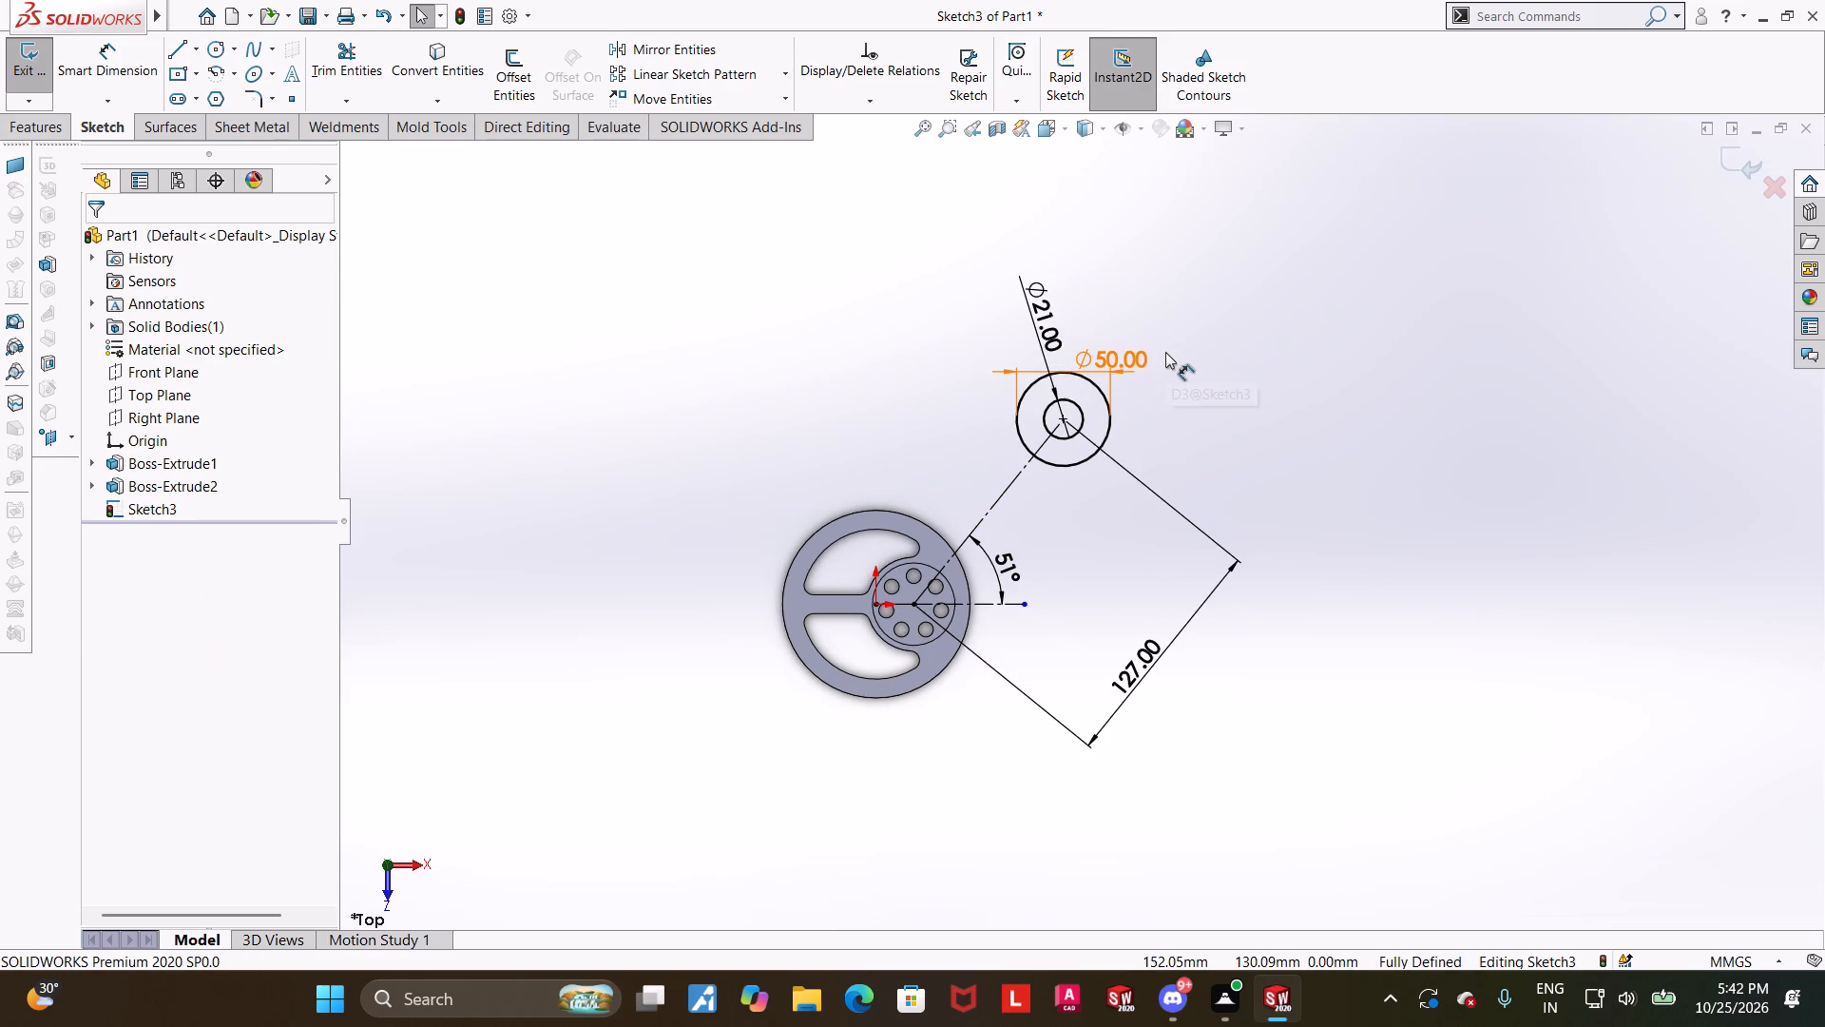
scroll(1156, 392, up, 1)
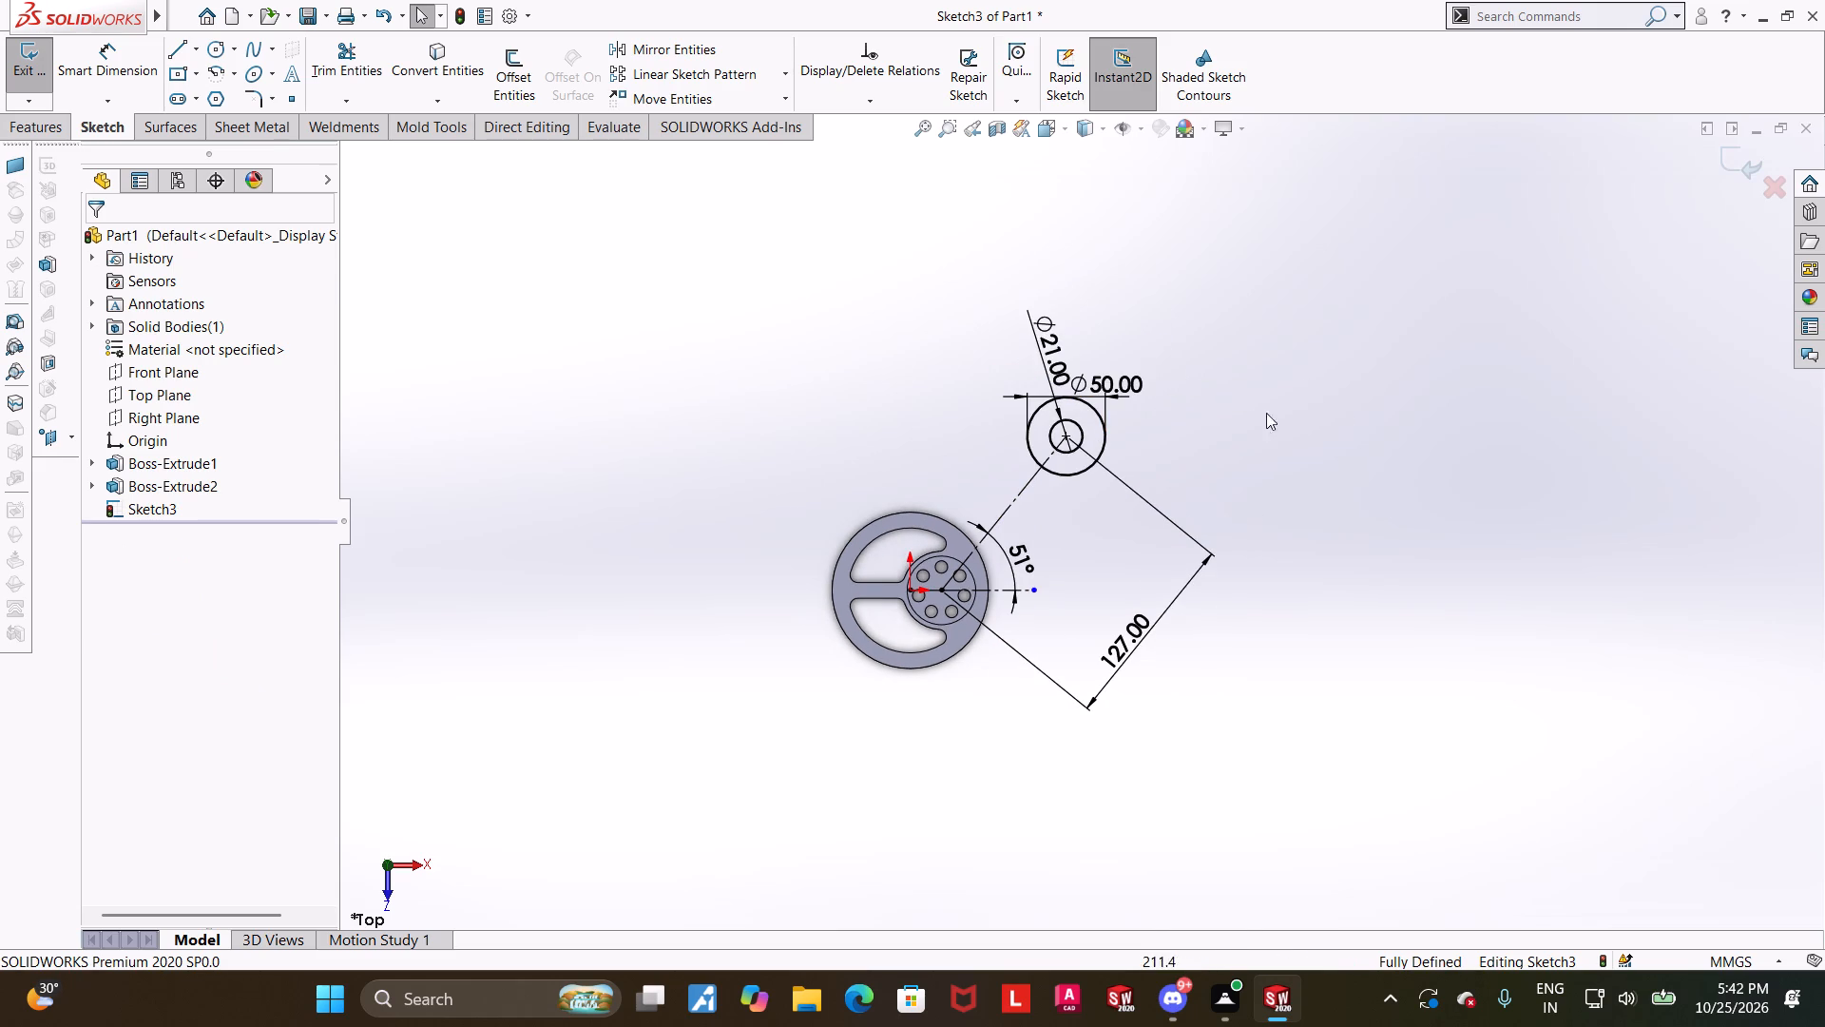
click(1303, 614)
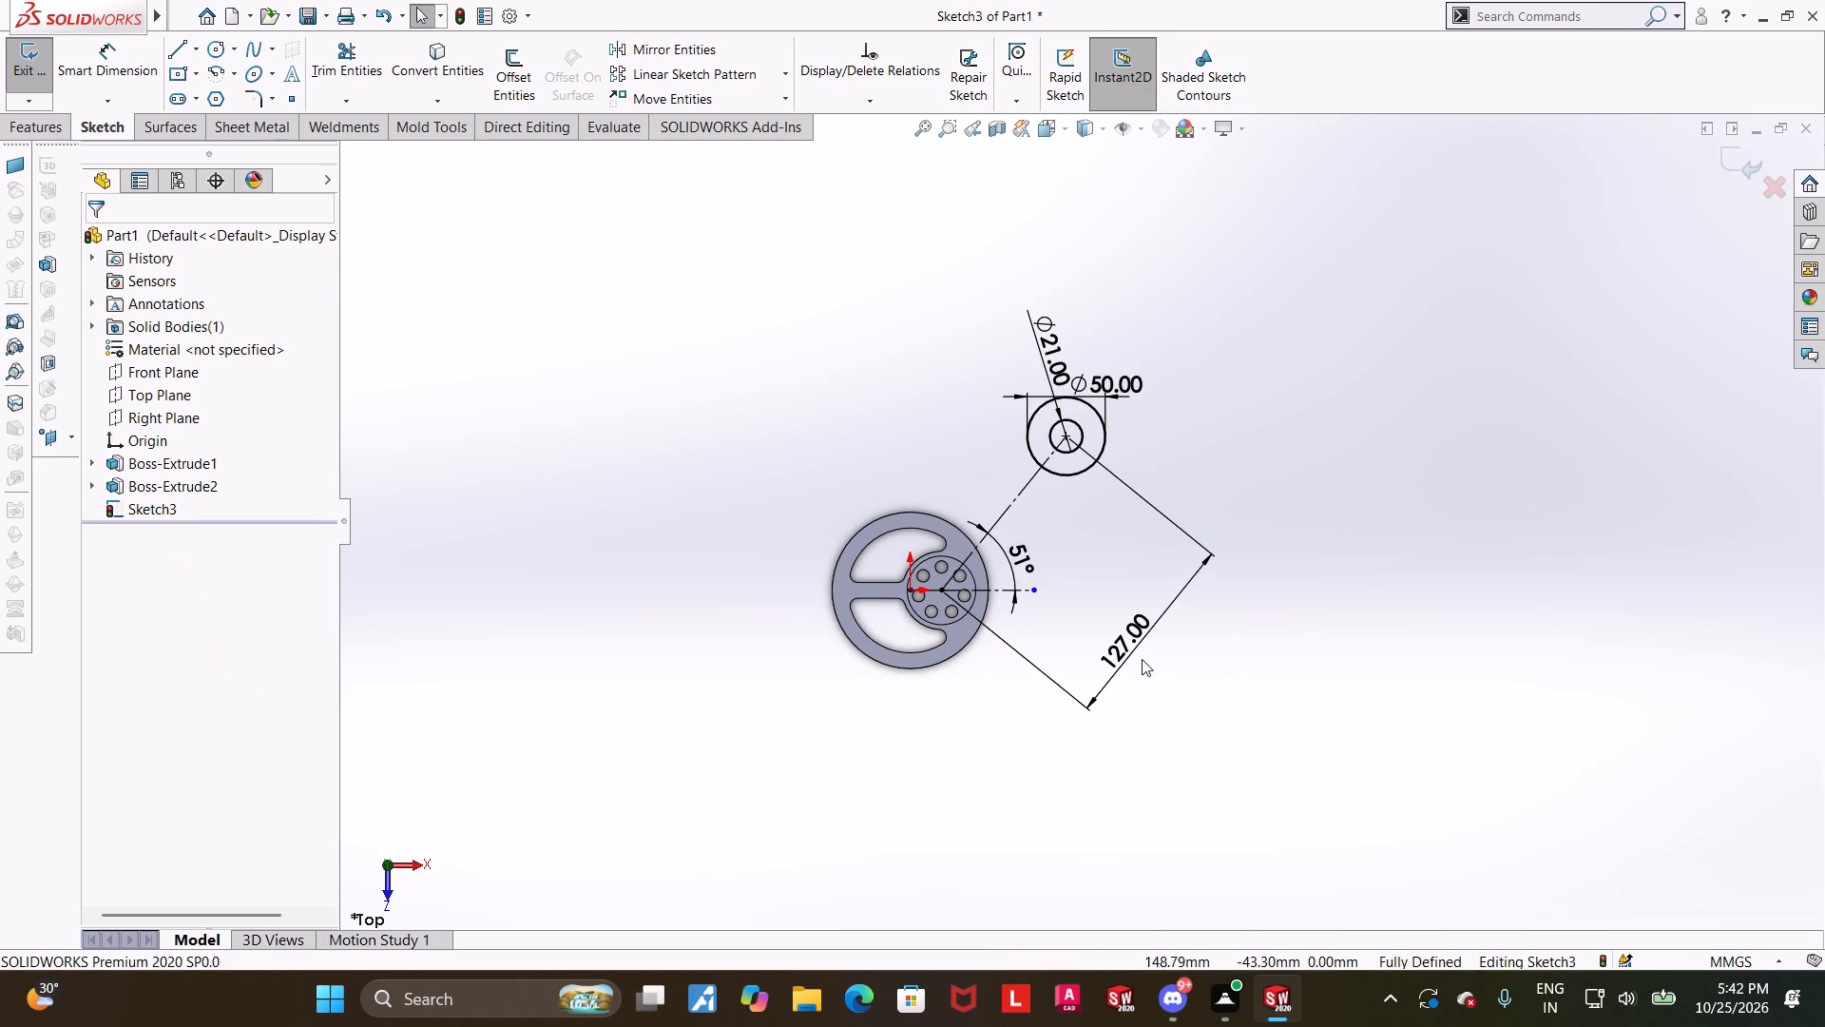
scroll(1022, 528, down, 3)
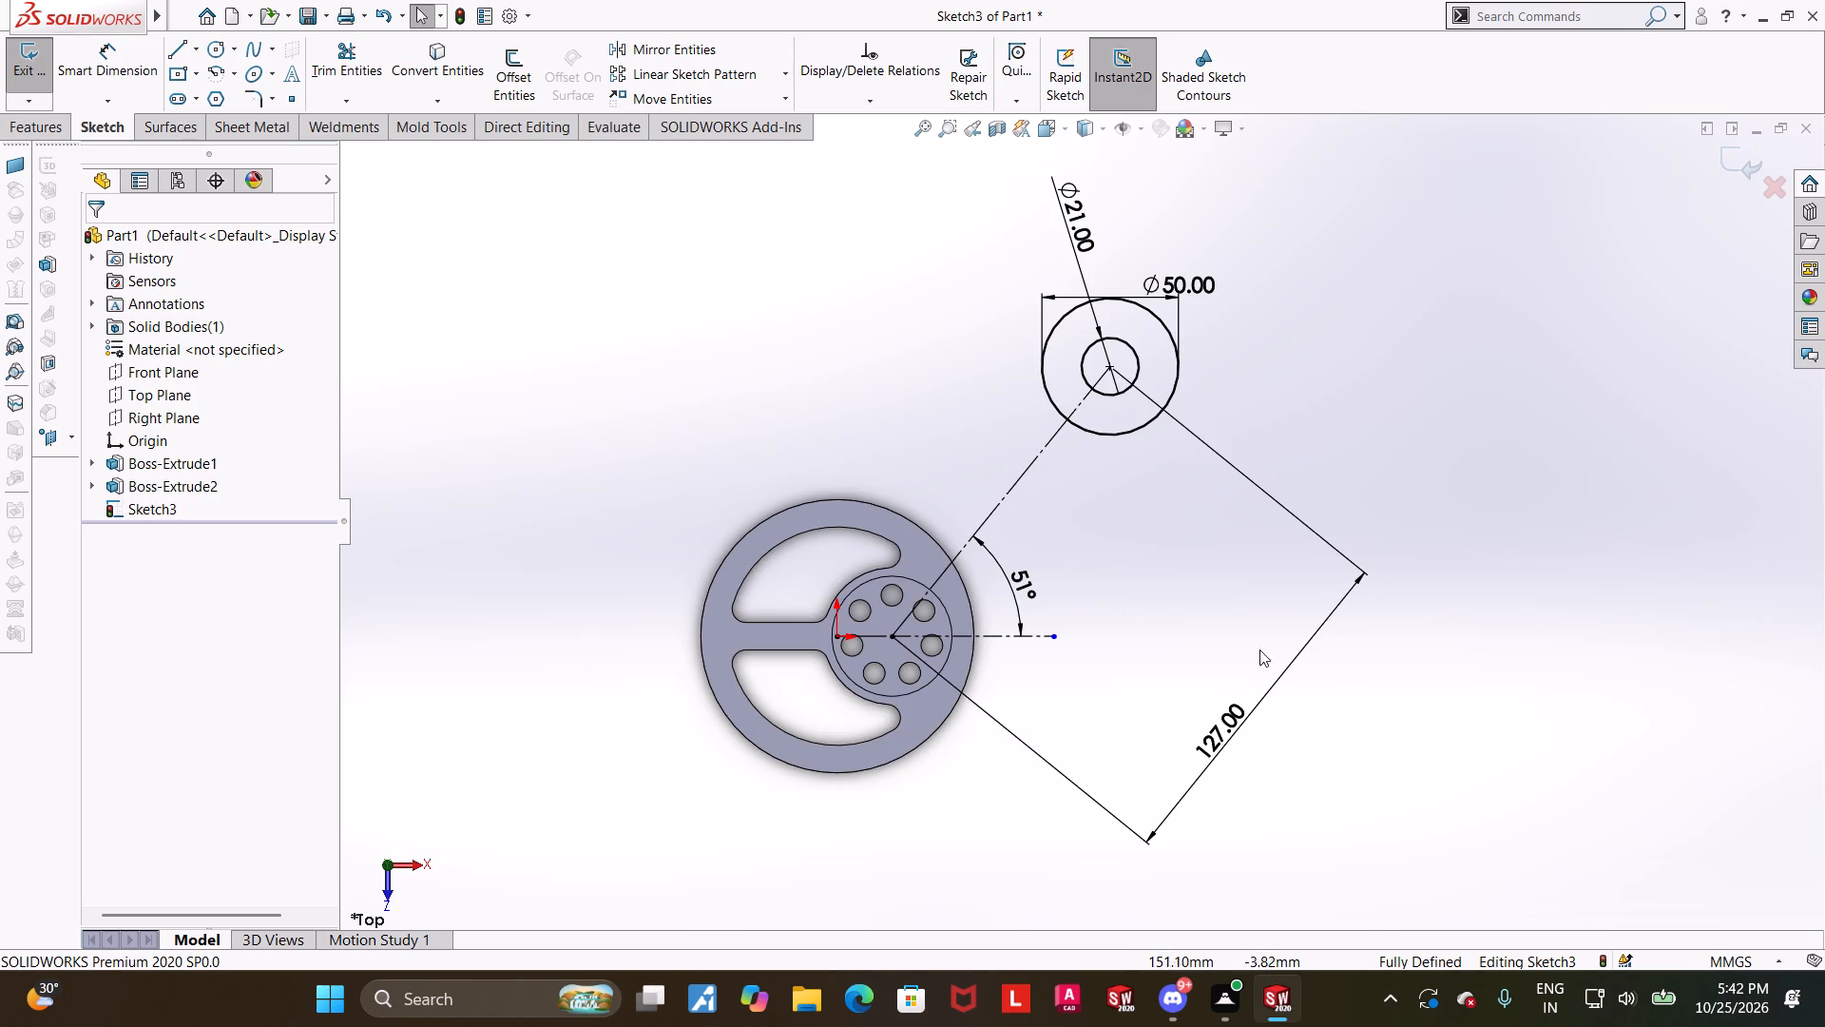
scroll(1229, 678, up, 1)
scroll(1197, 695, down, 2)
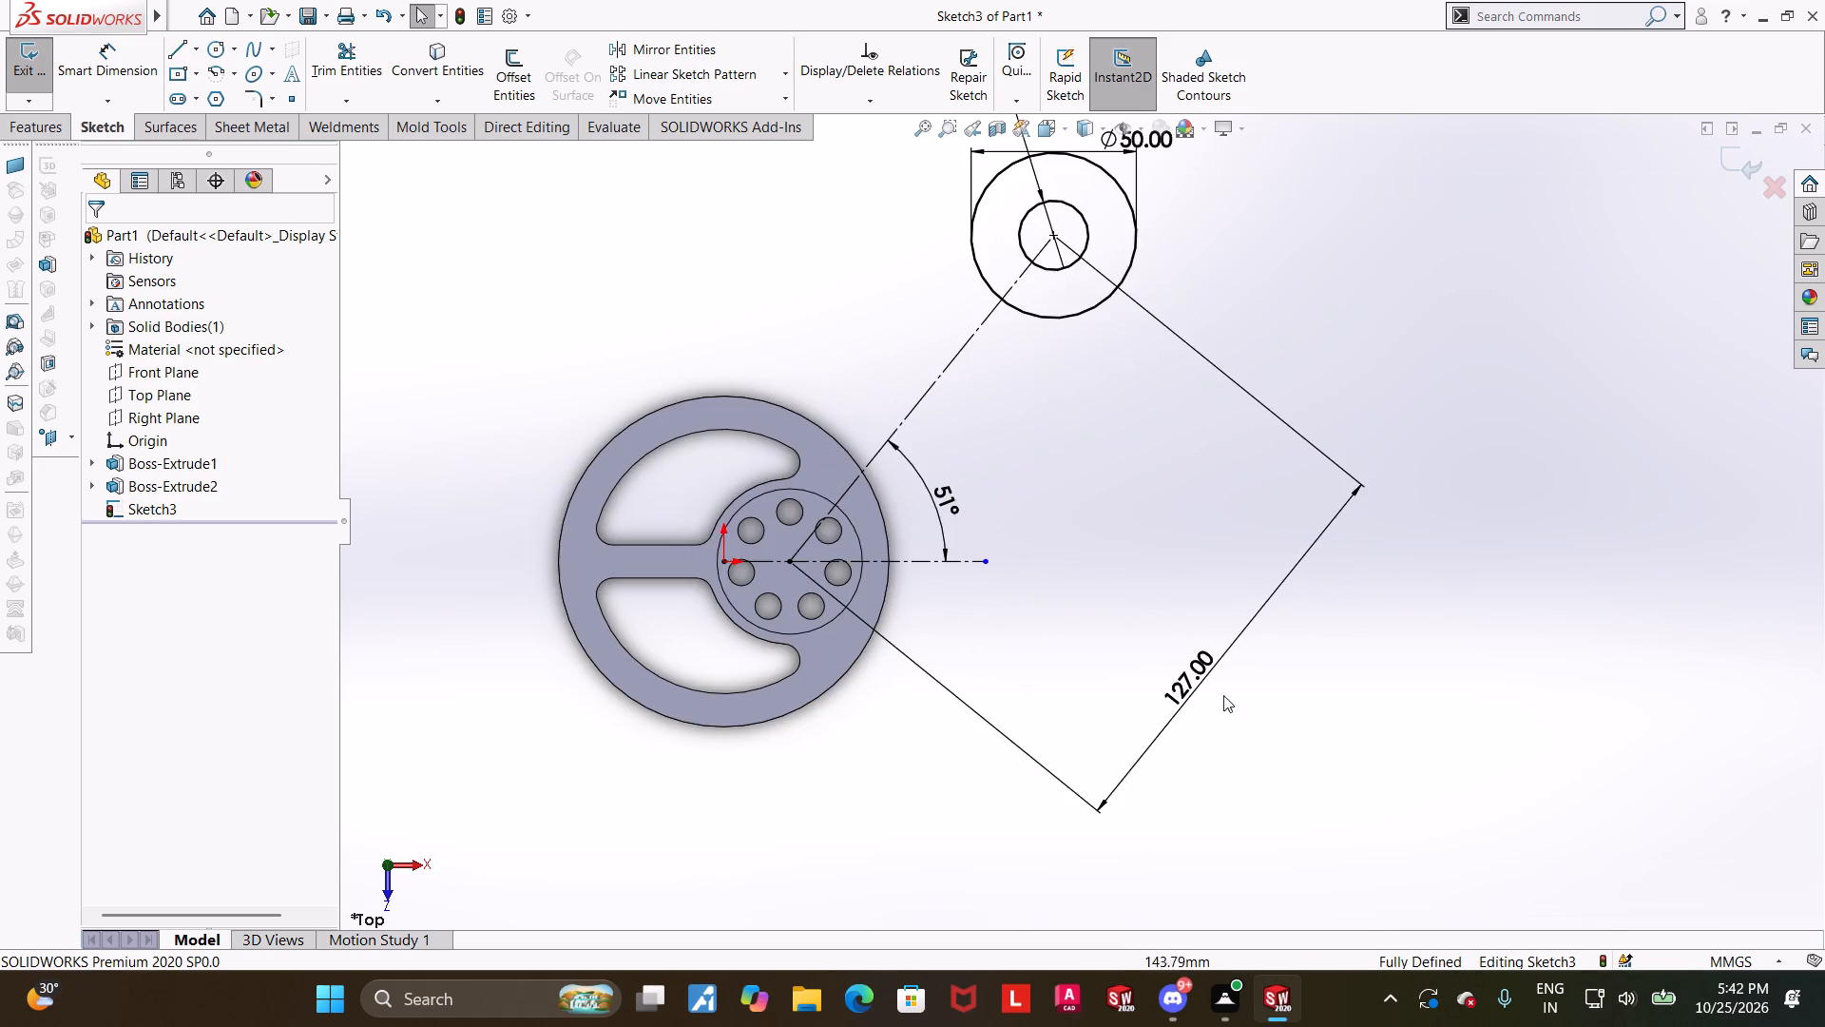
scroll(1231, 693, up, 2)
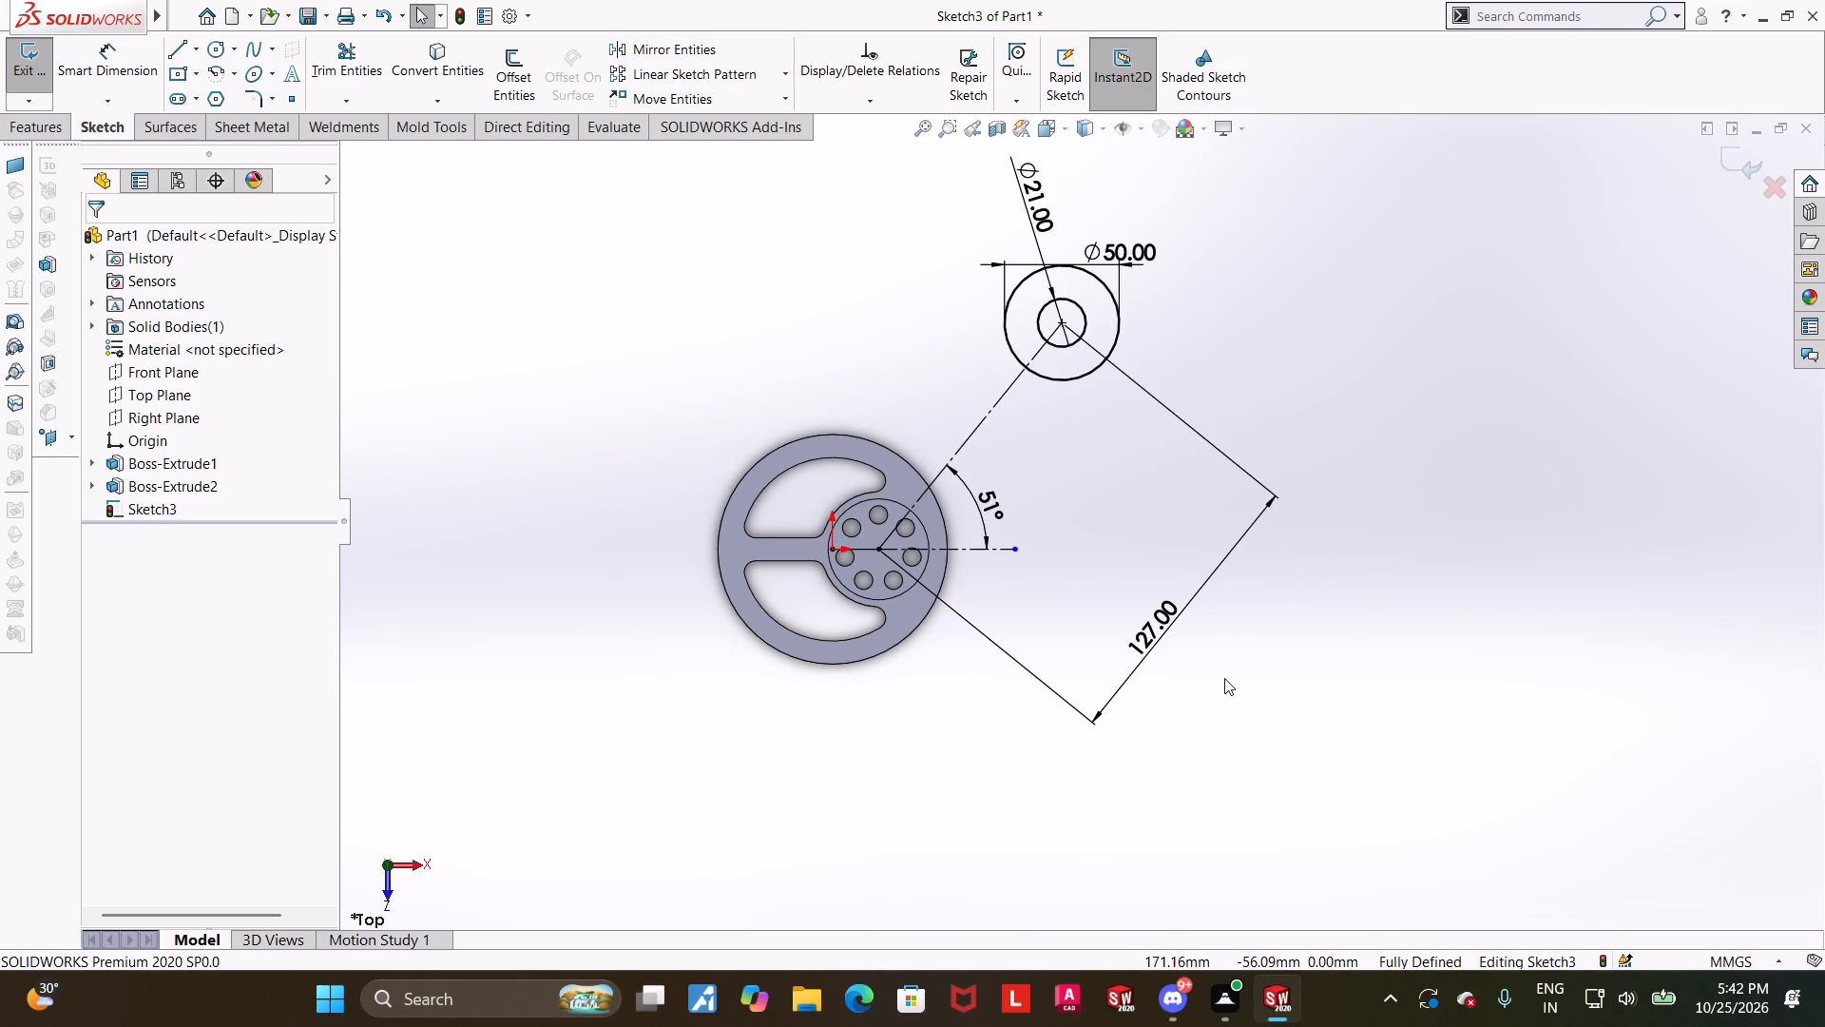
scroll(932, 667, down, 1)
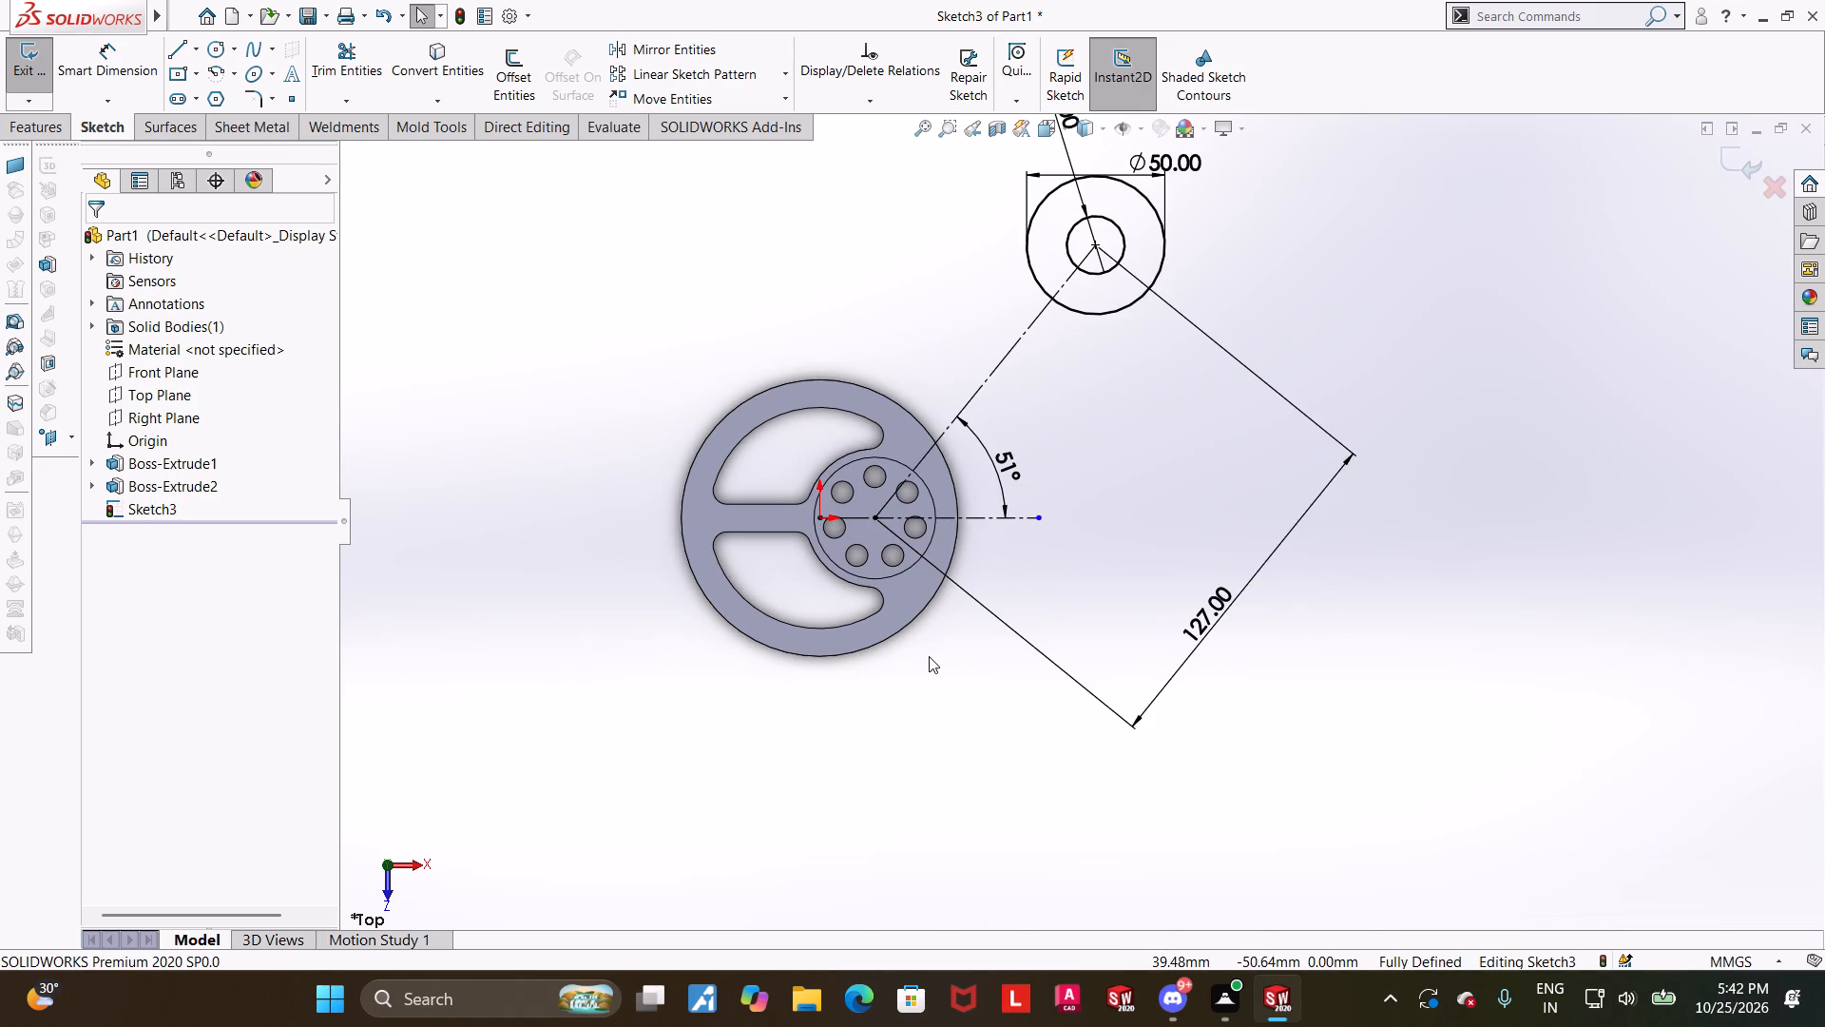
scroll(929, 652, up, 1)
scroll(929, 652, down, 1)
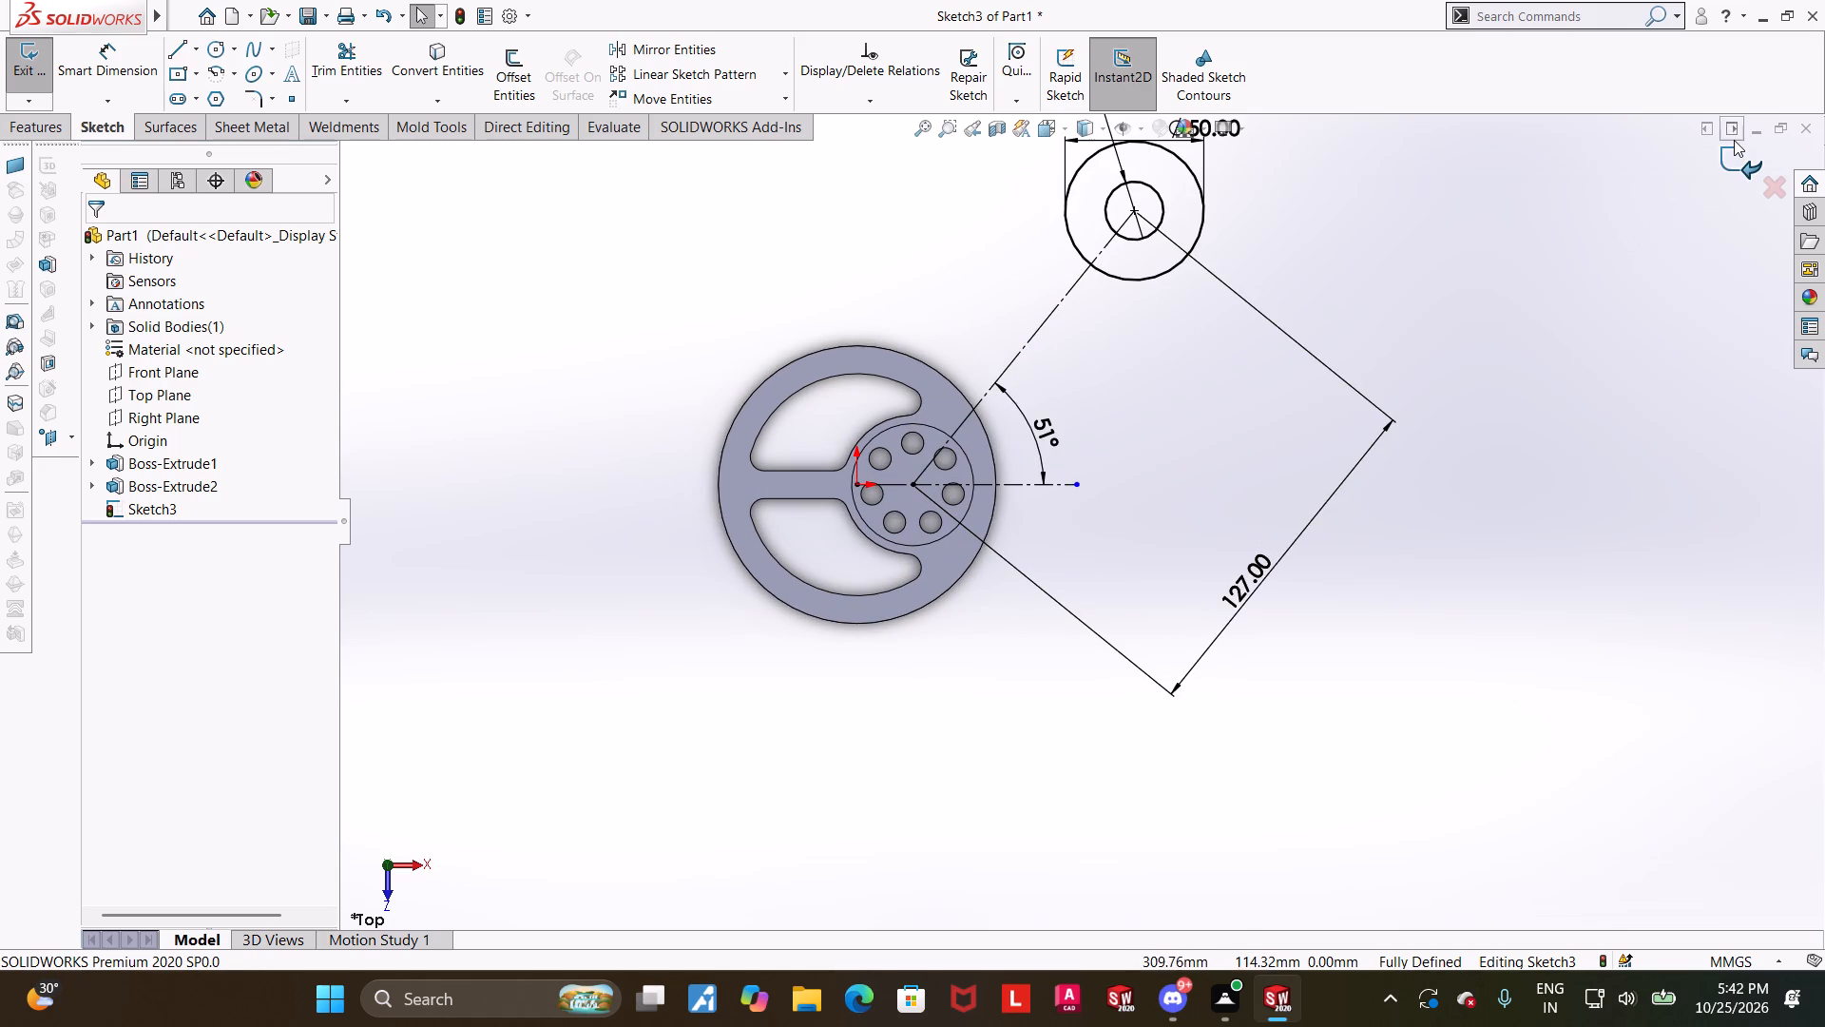
Exit the sketch and extrude the 50 mm circle with its 21 mm bore 22 mm, using the Mid Plane end condition.
click(1735, 165)
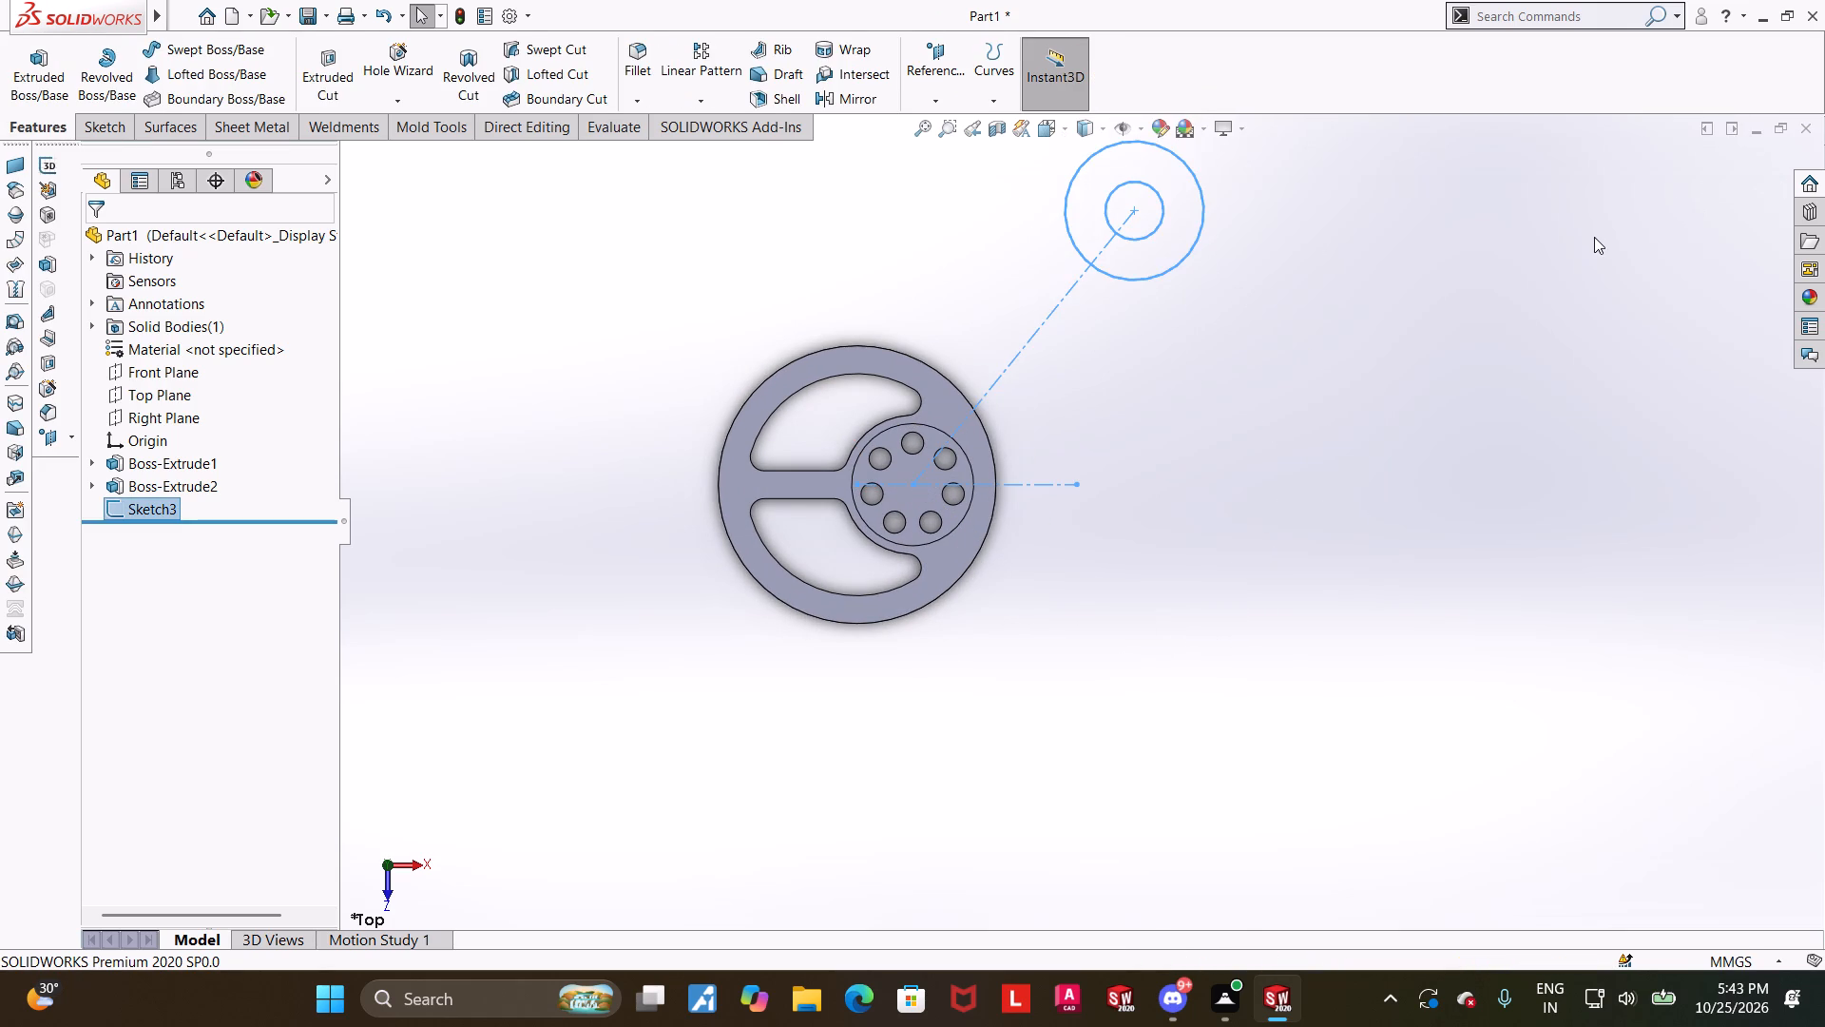
scroll(1602, 249, up, 1)
scroll(1602, 247, down, 1)
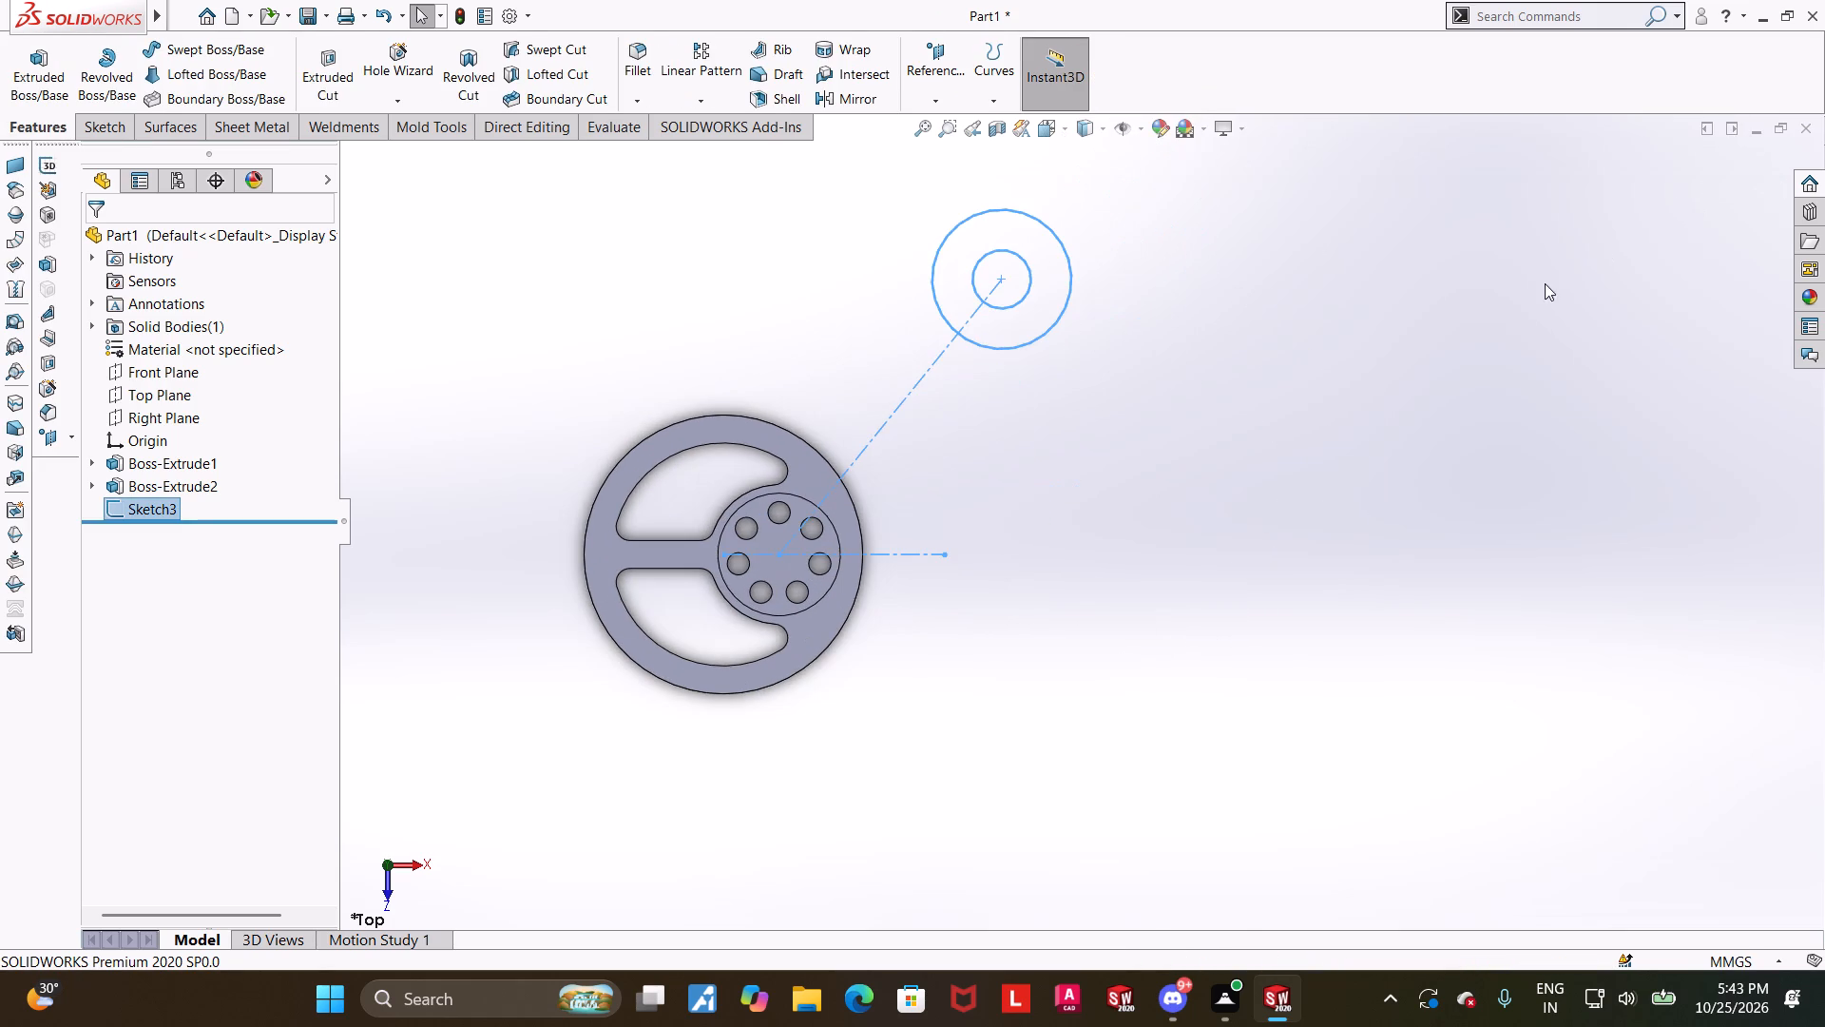
middle_drag(1544, 283, 1557, 181)
click(40, 63)
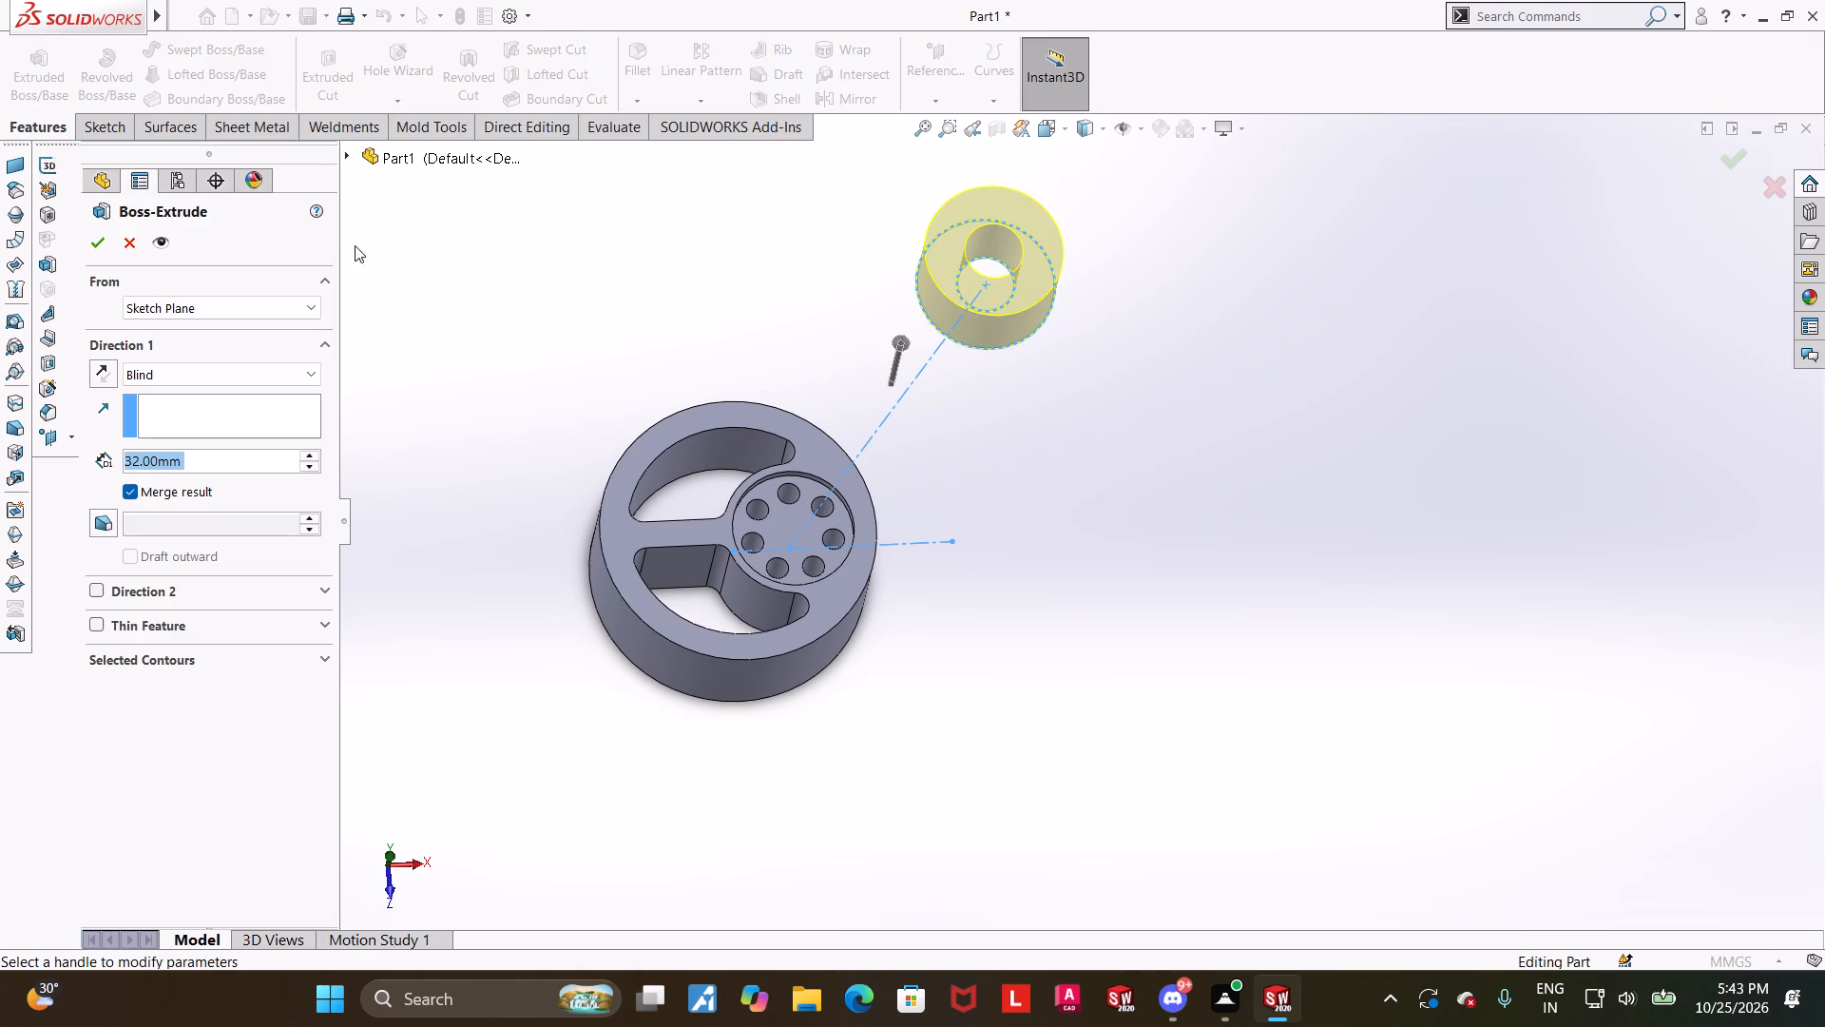
text(21)
key(Return)
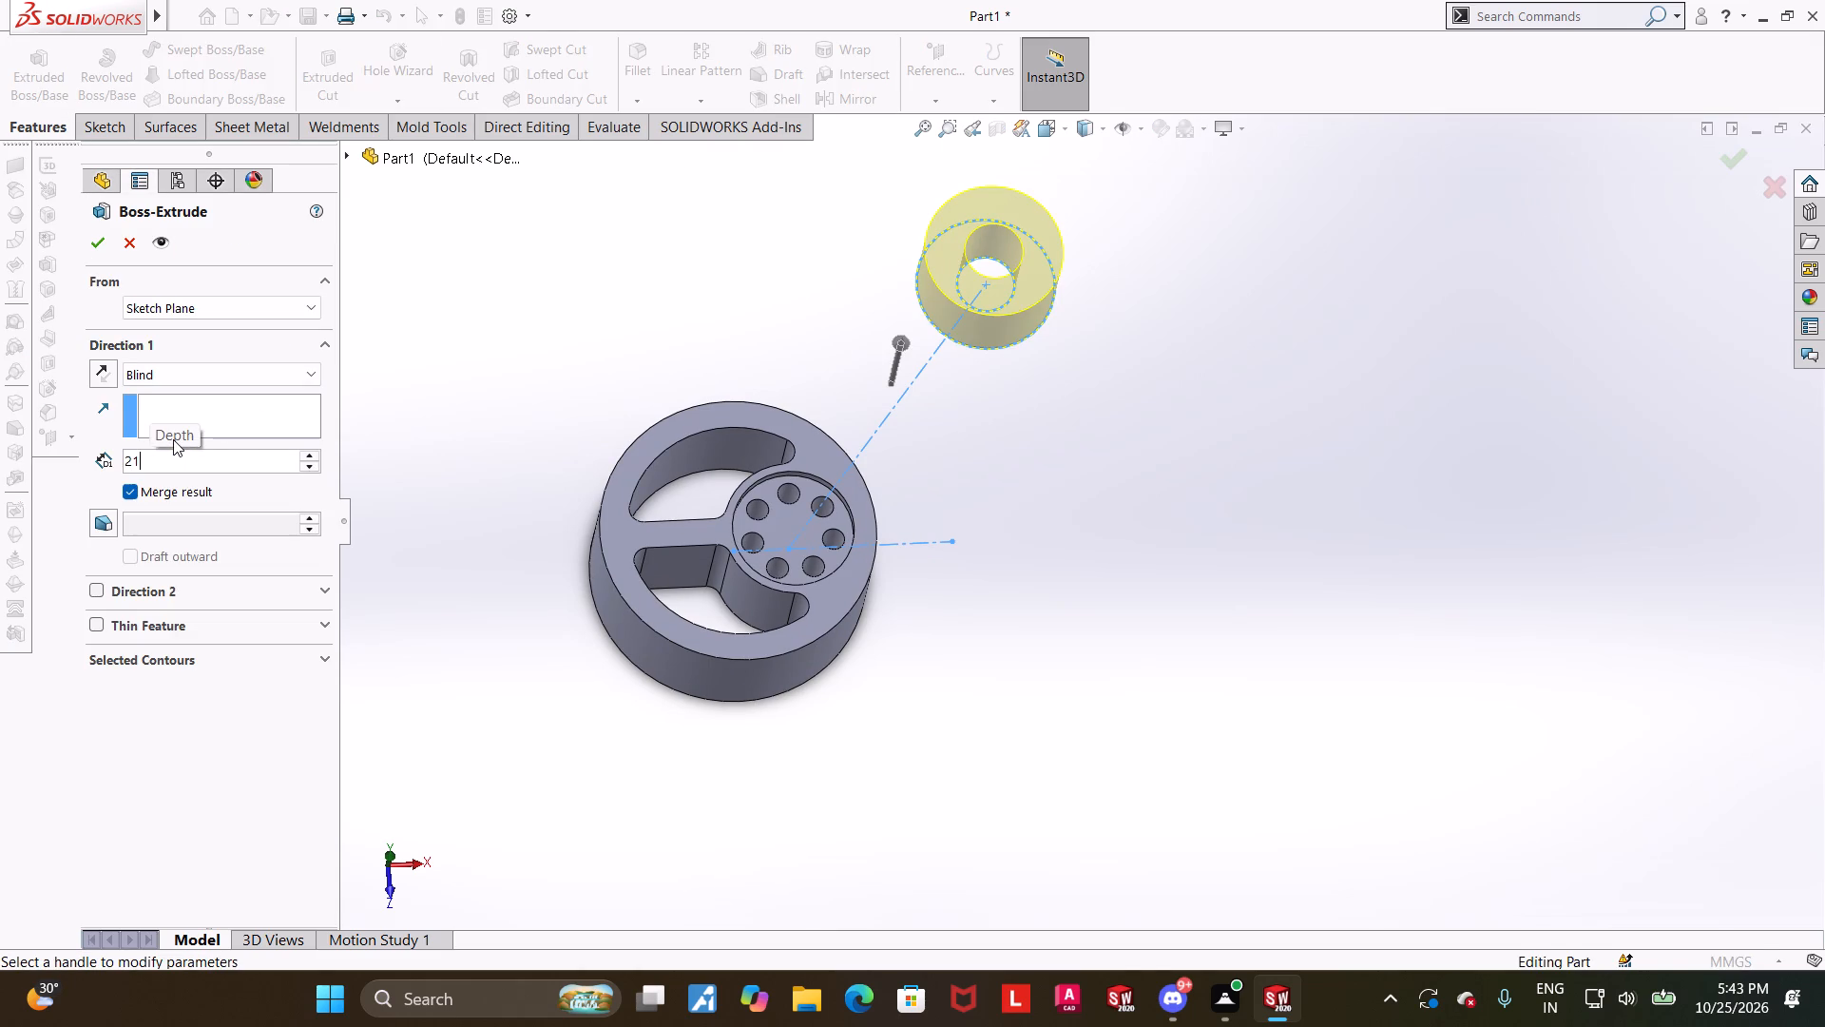
text(22)
key(Return)
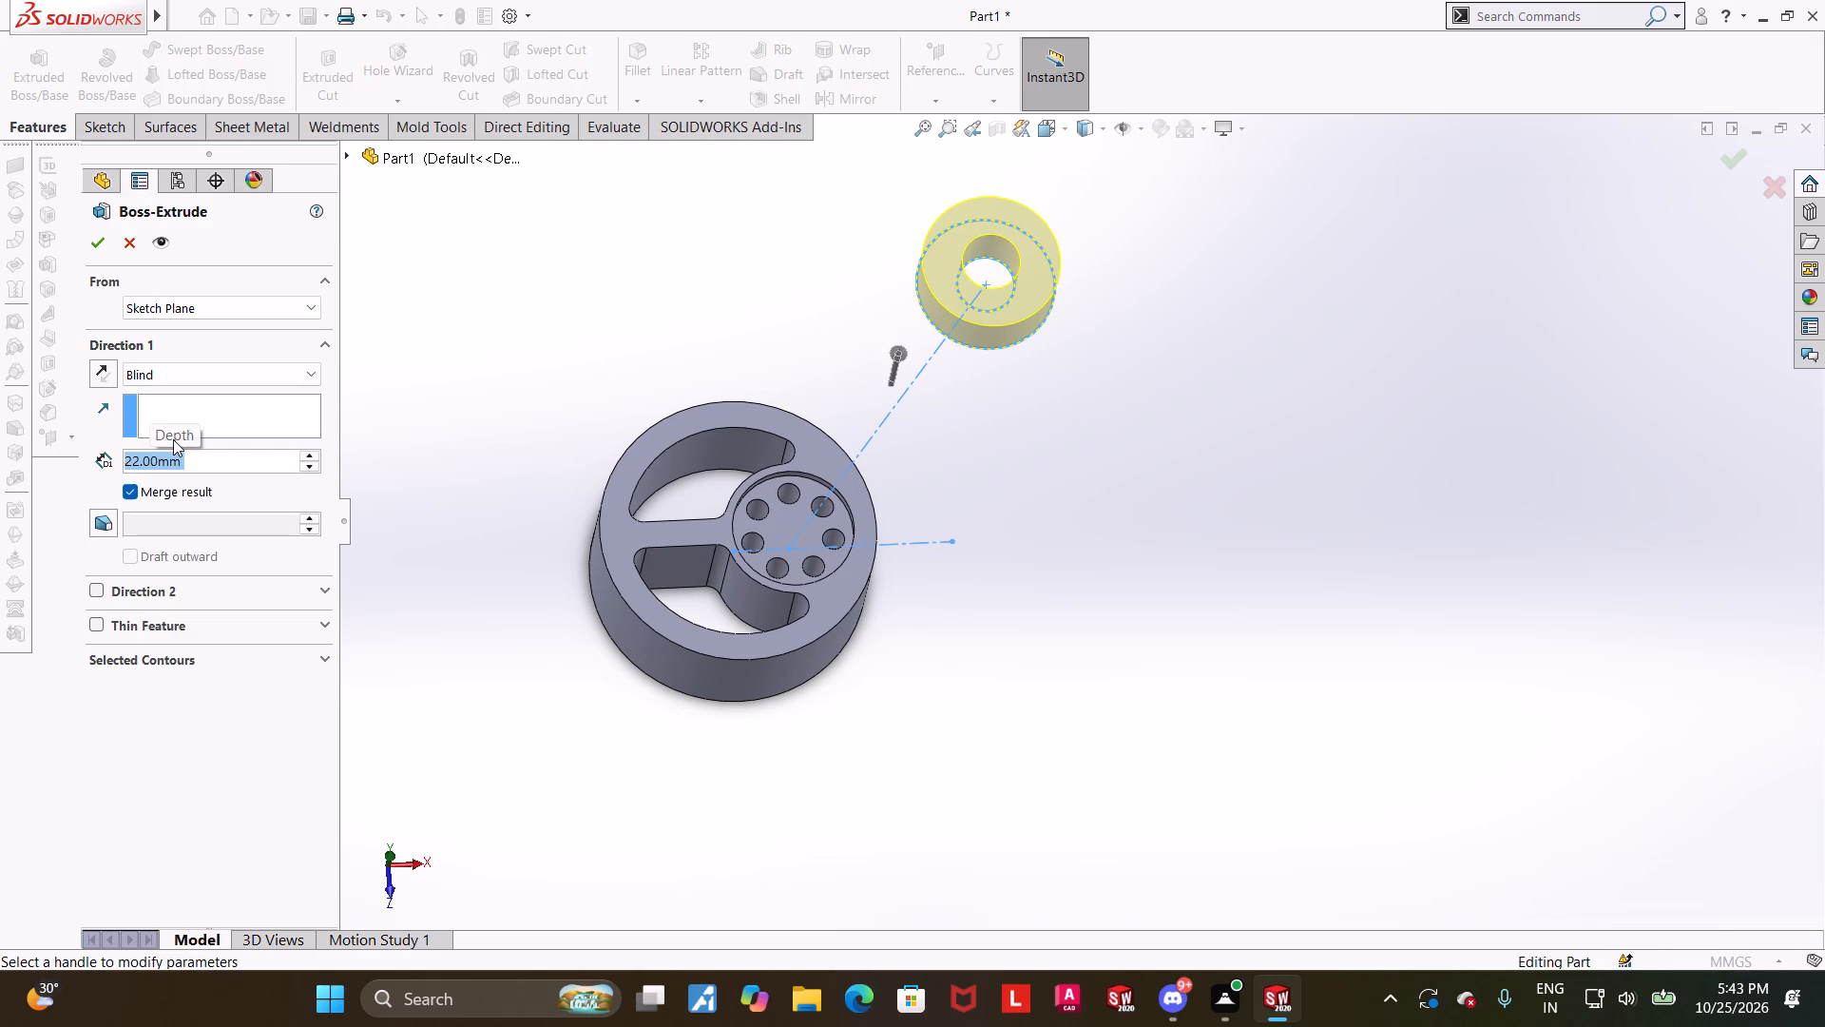
click(225, 373)
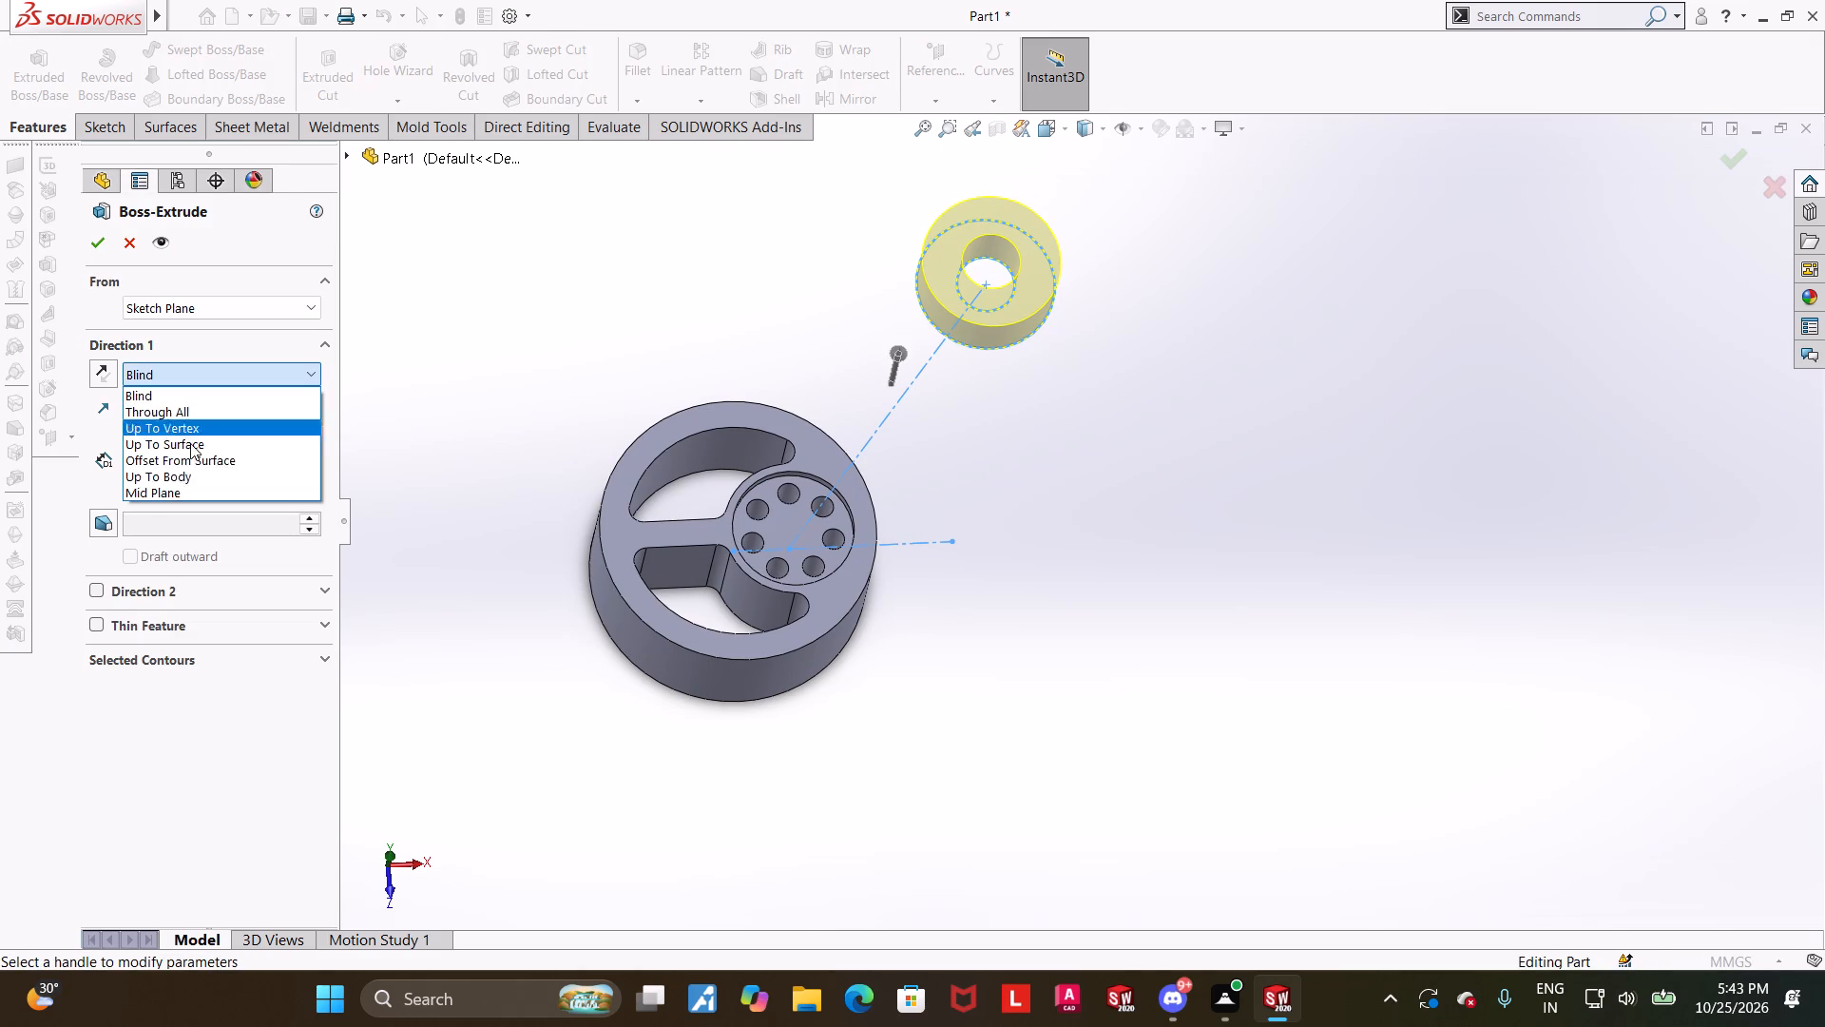
click(166, 499)
click(98, 247)
click(1123, 438)
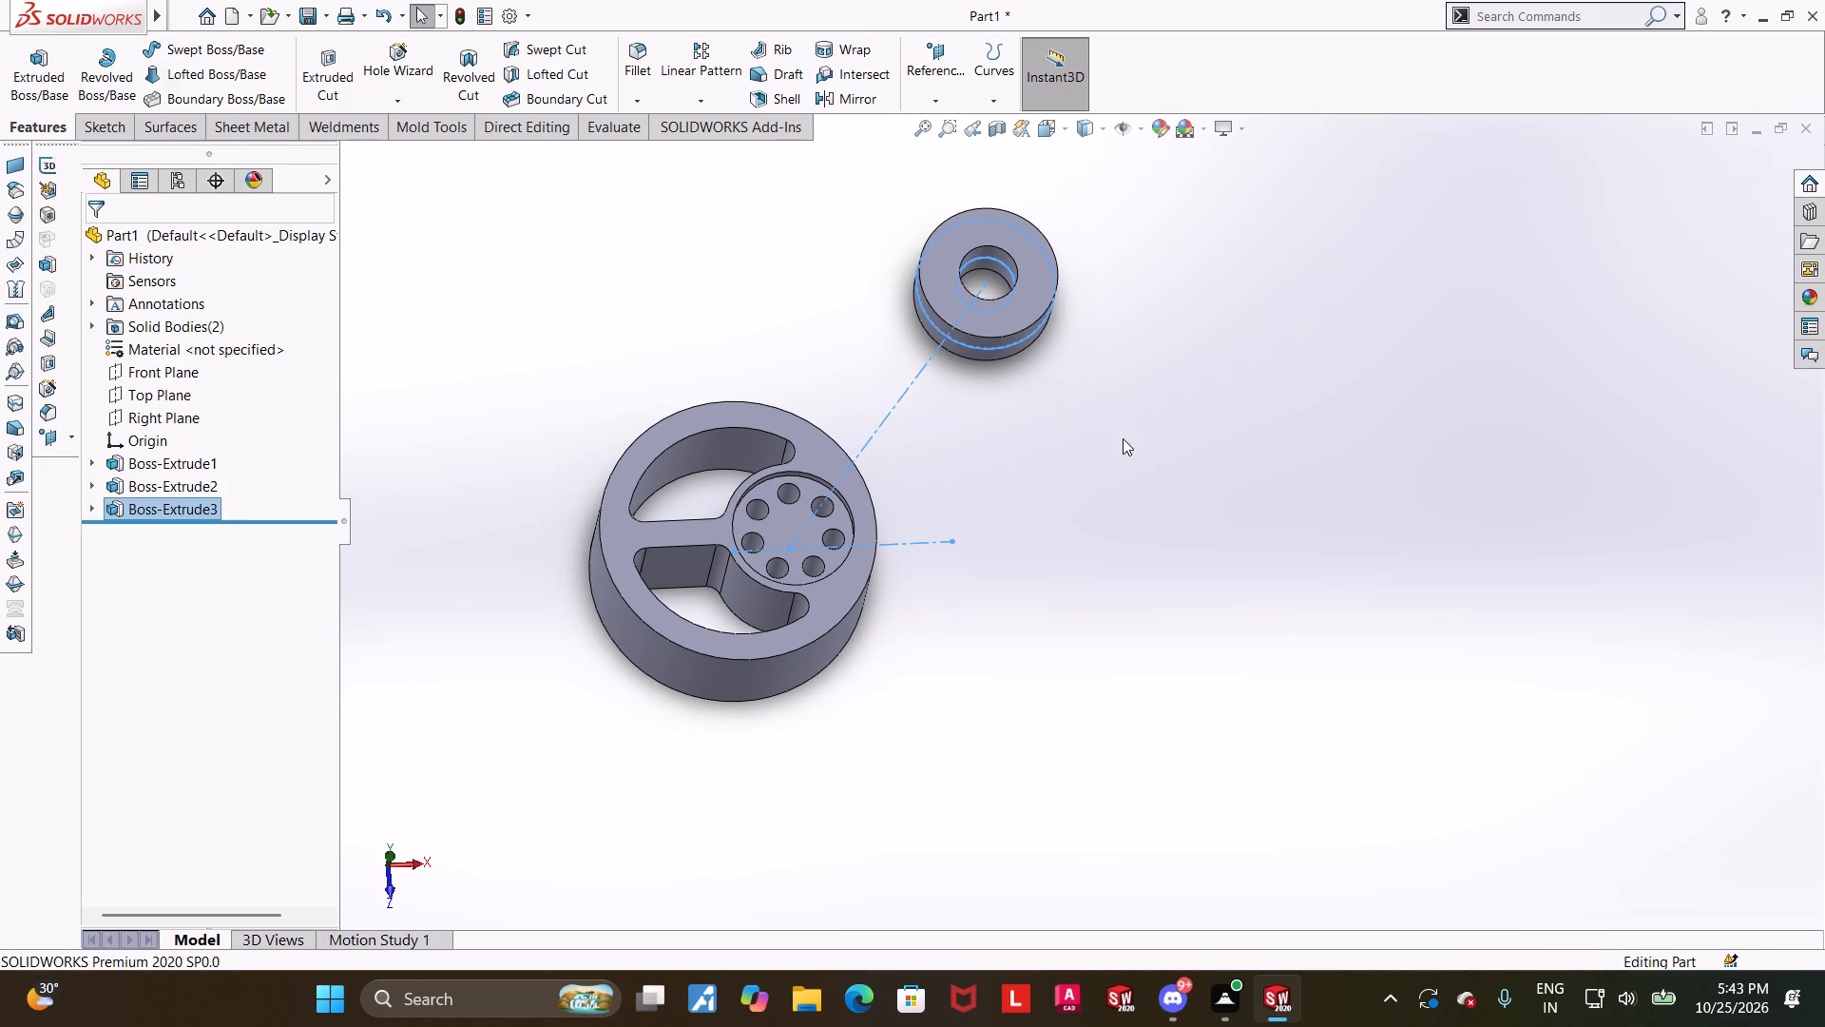
Examine the spoked ring and the separate circular boss from several angles, comparing their heights and alignment.
middle_drag(1114, 420, 1135, 483)
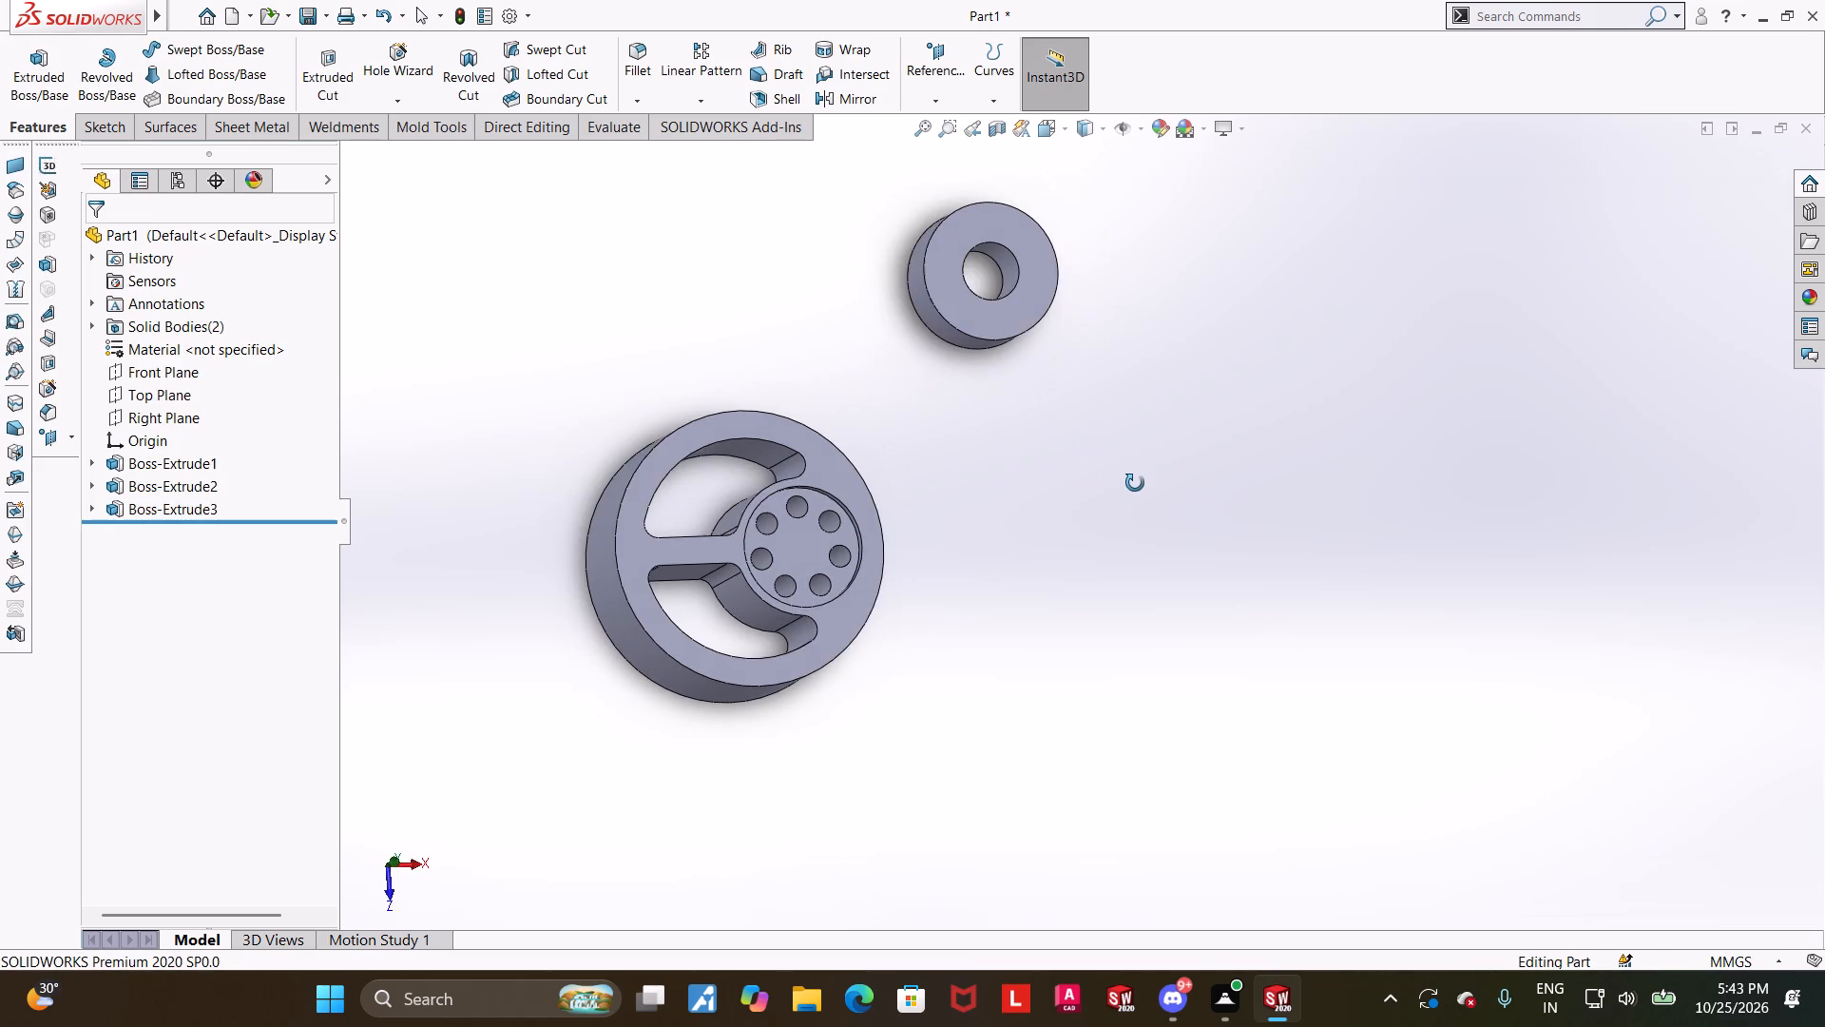
middle_drag(1135, 483, 1117, 479)
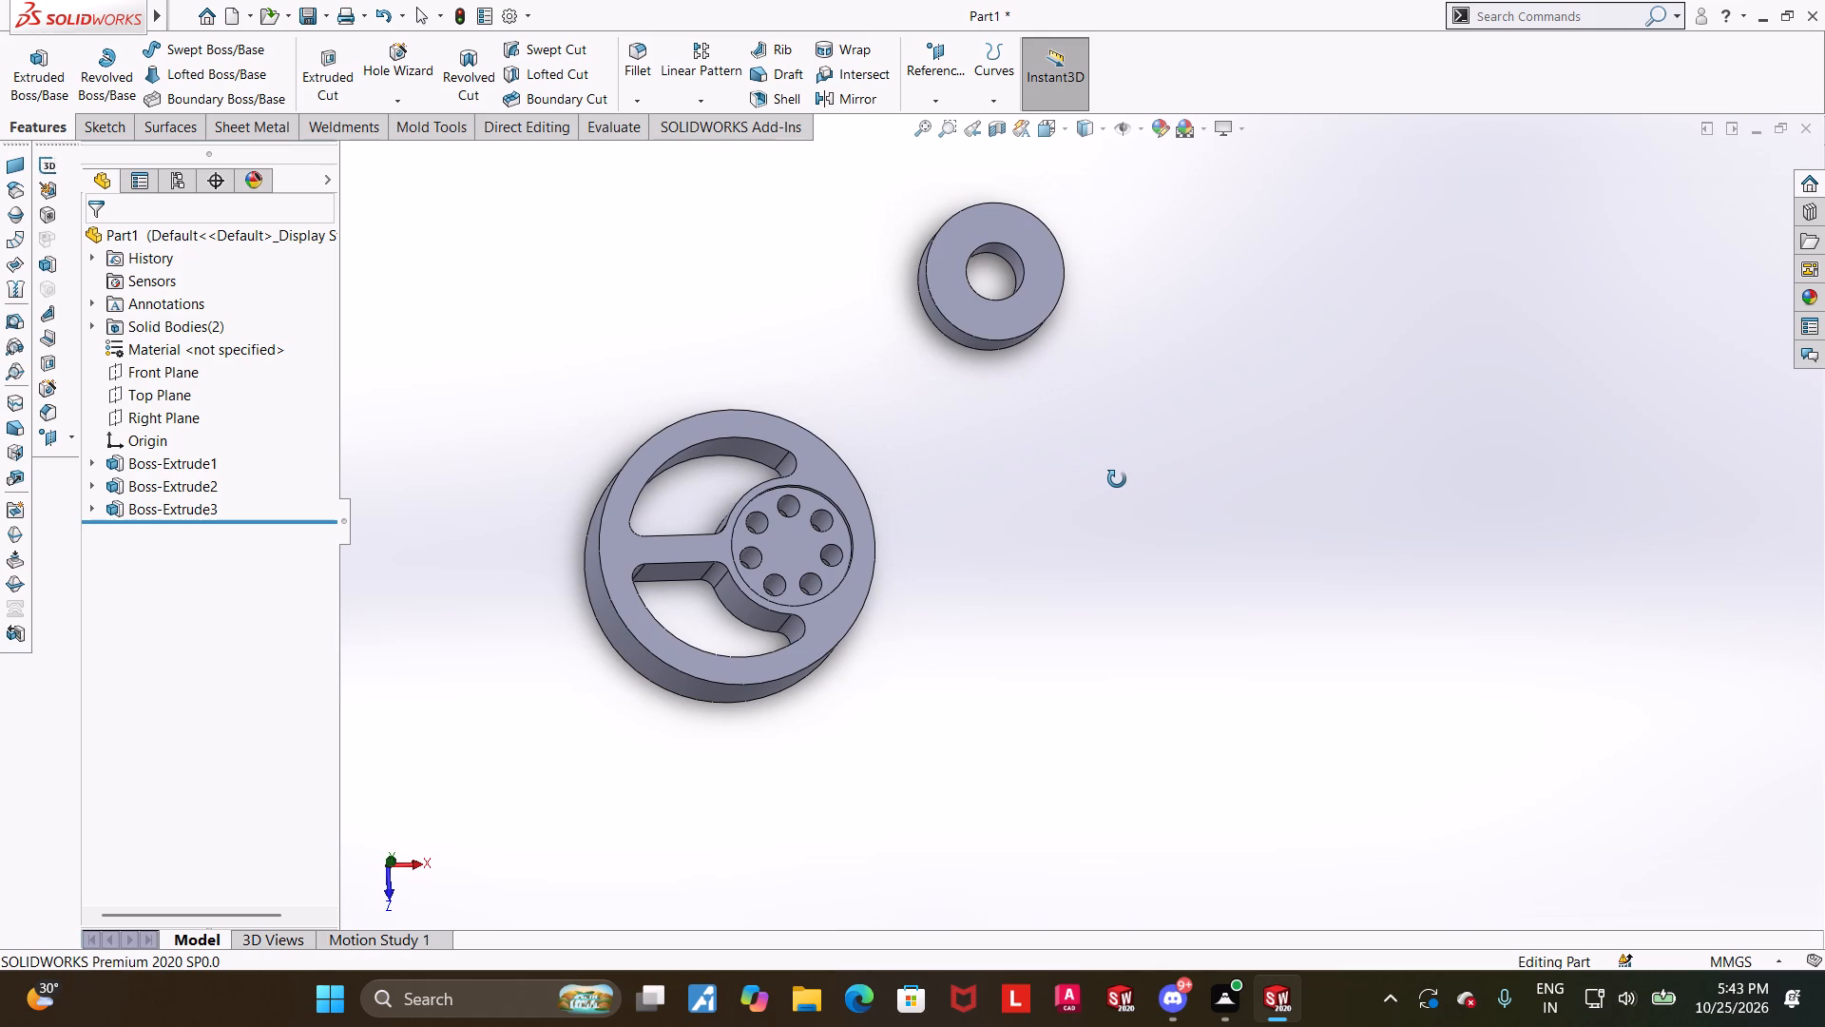
middle_drag(1117, 479, 1112, 481)
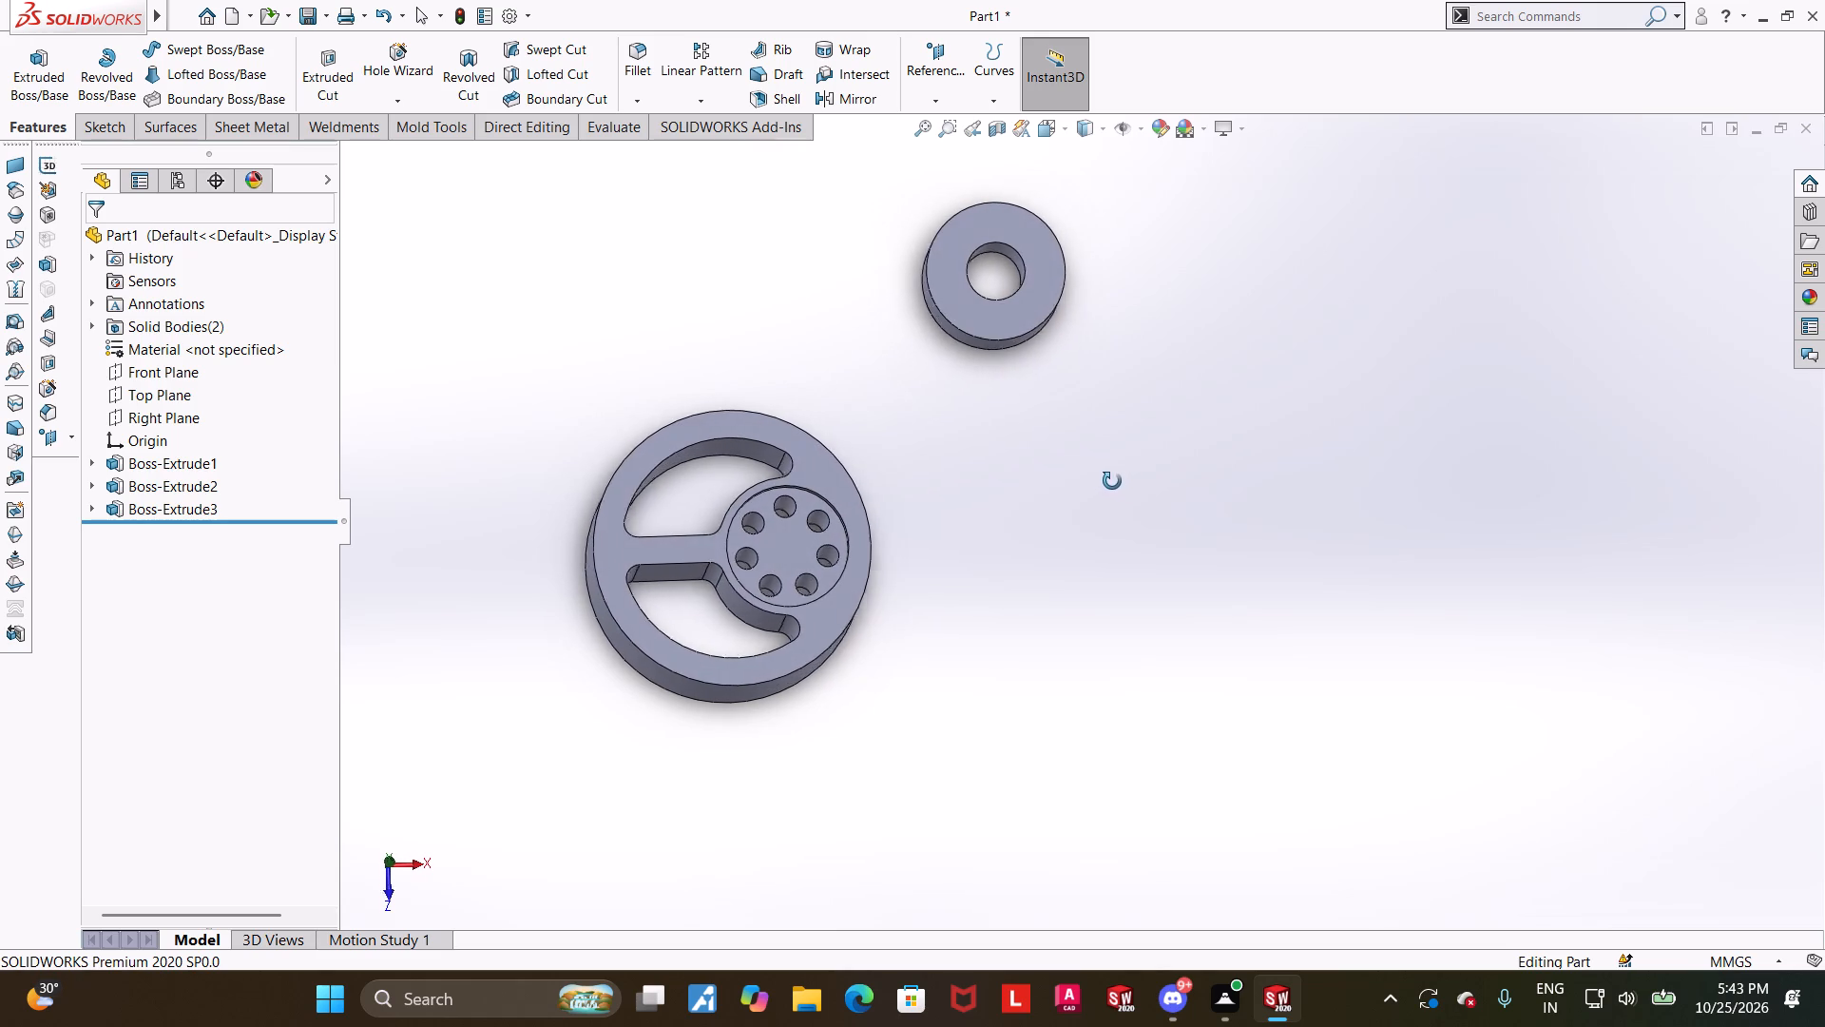
middle_drag(1112, 481, 1115, 419)
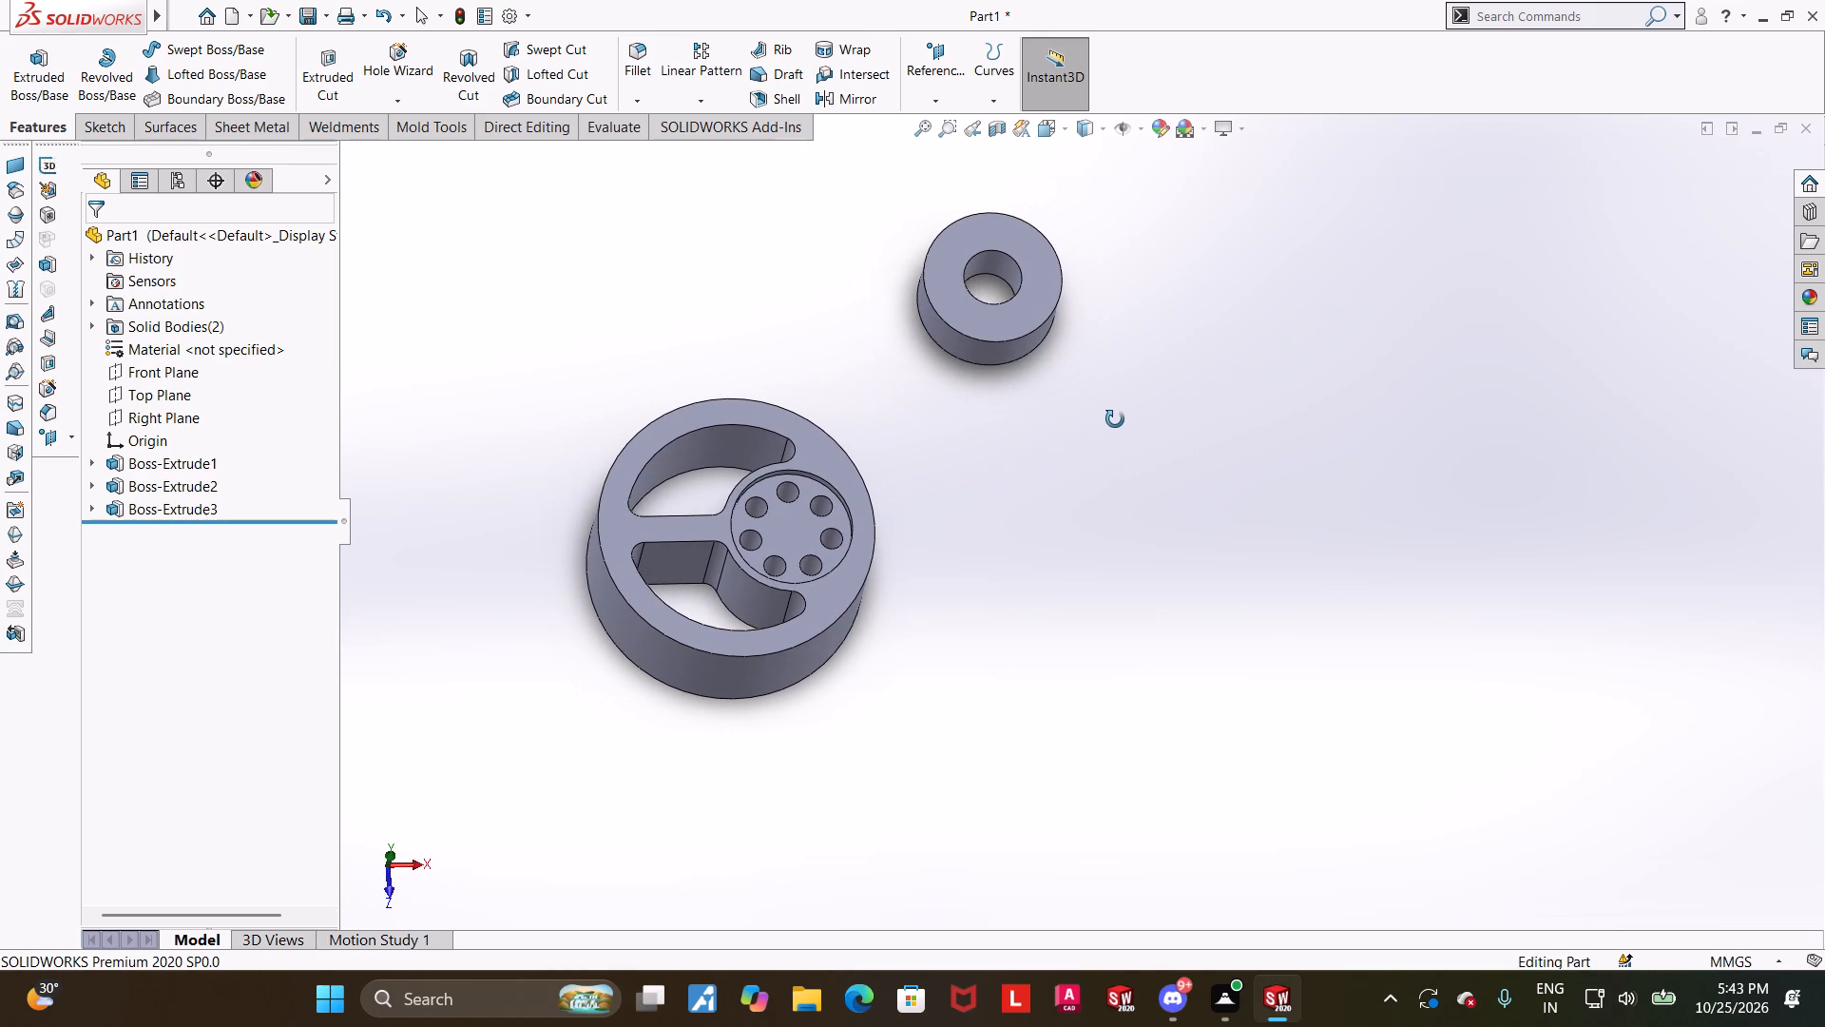
middle_drag(1115, 419, 1105, 410)
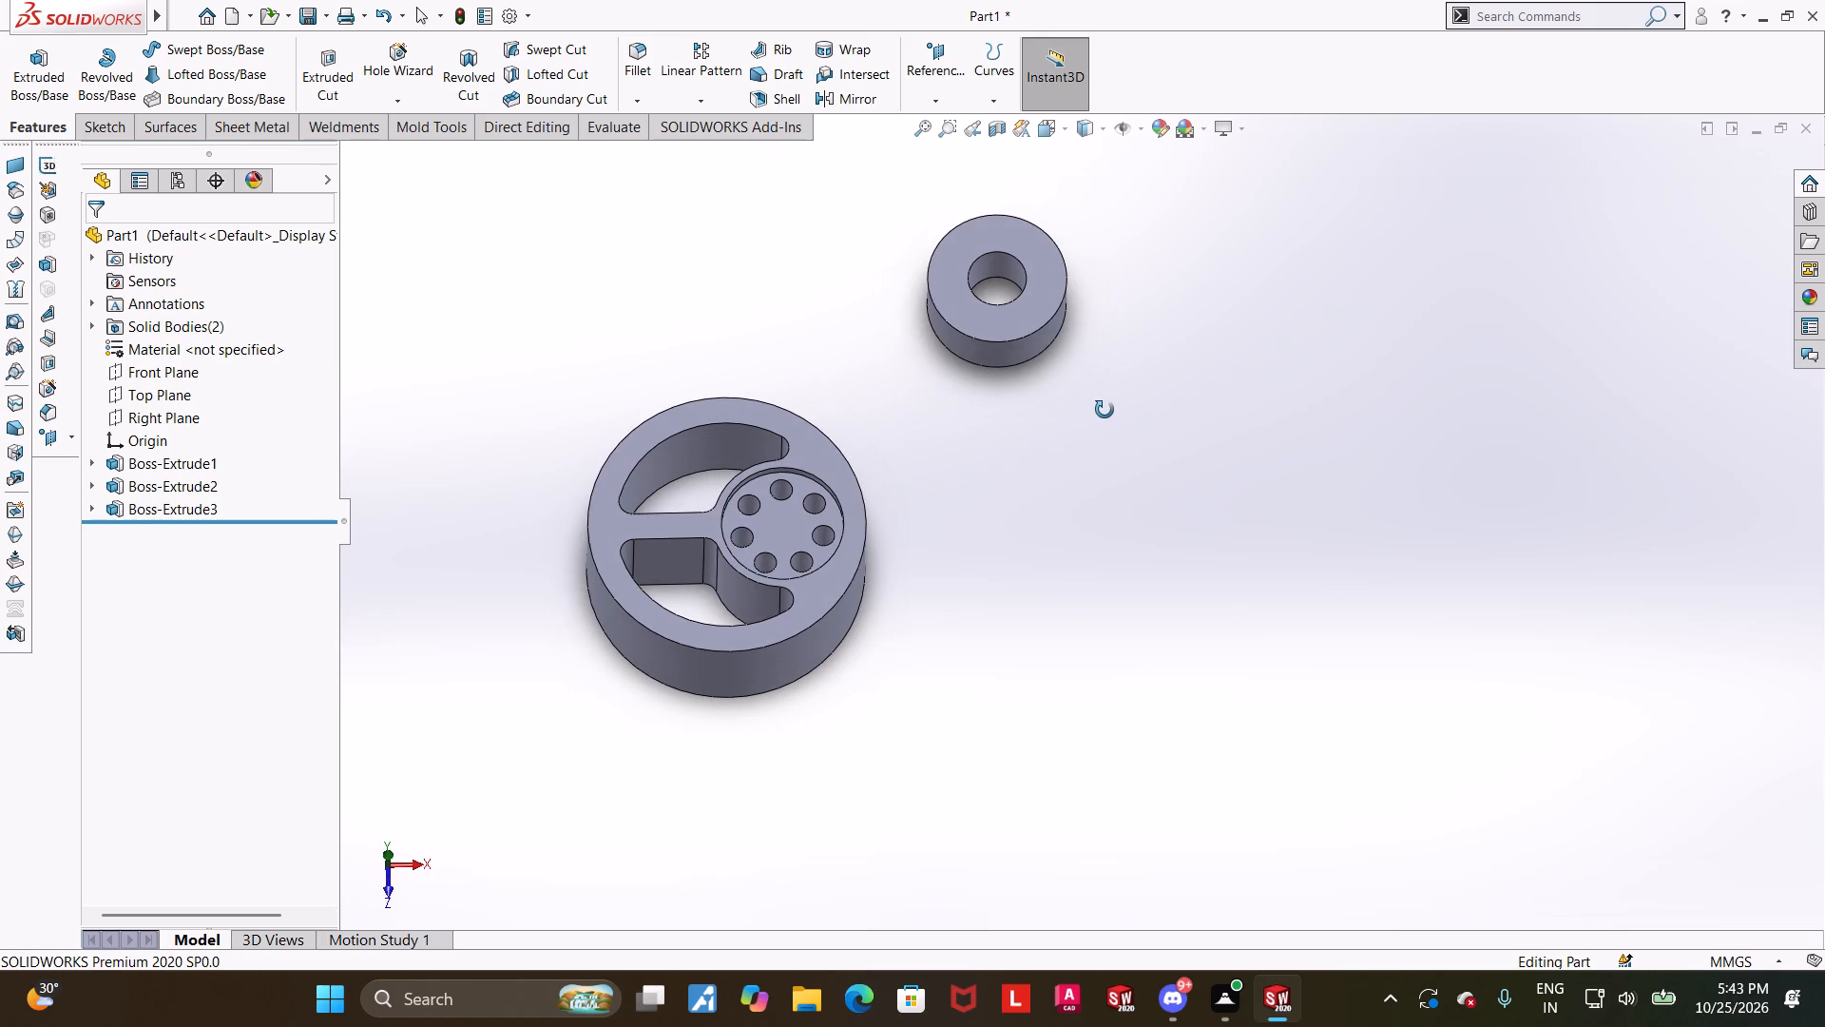
middle_drag(1105, 410, 1057, 411)
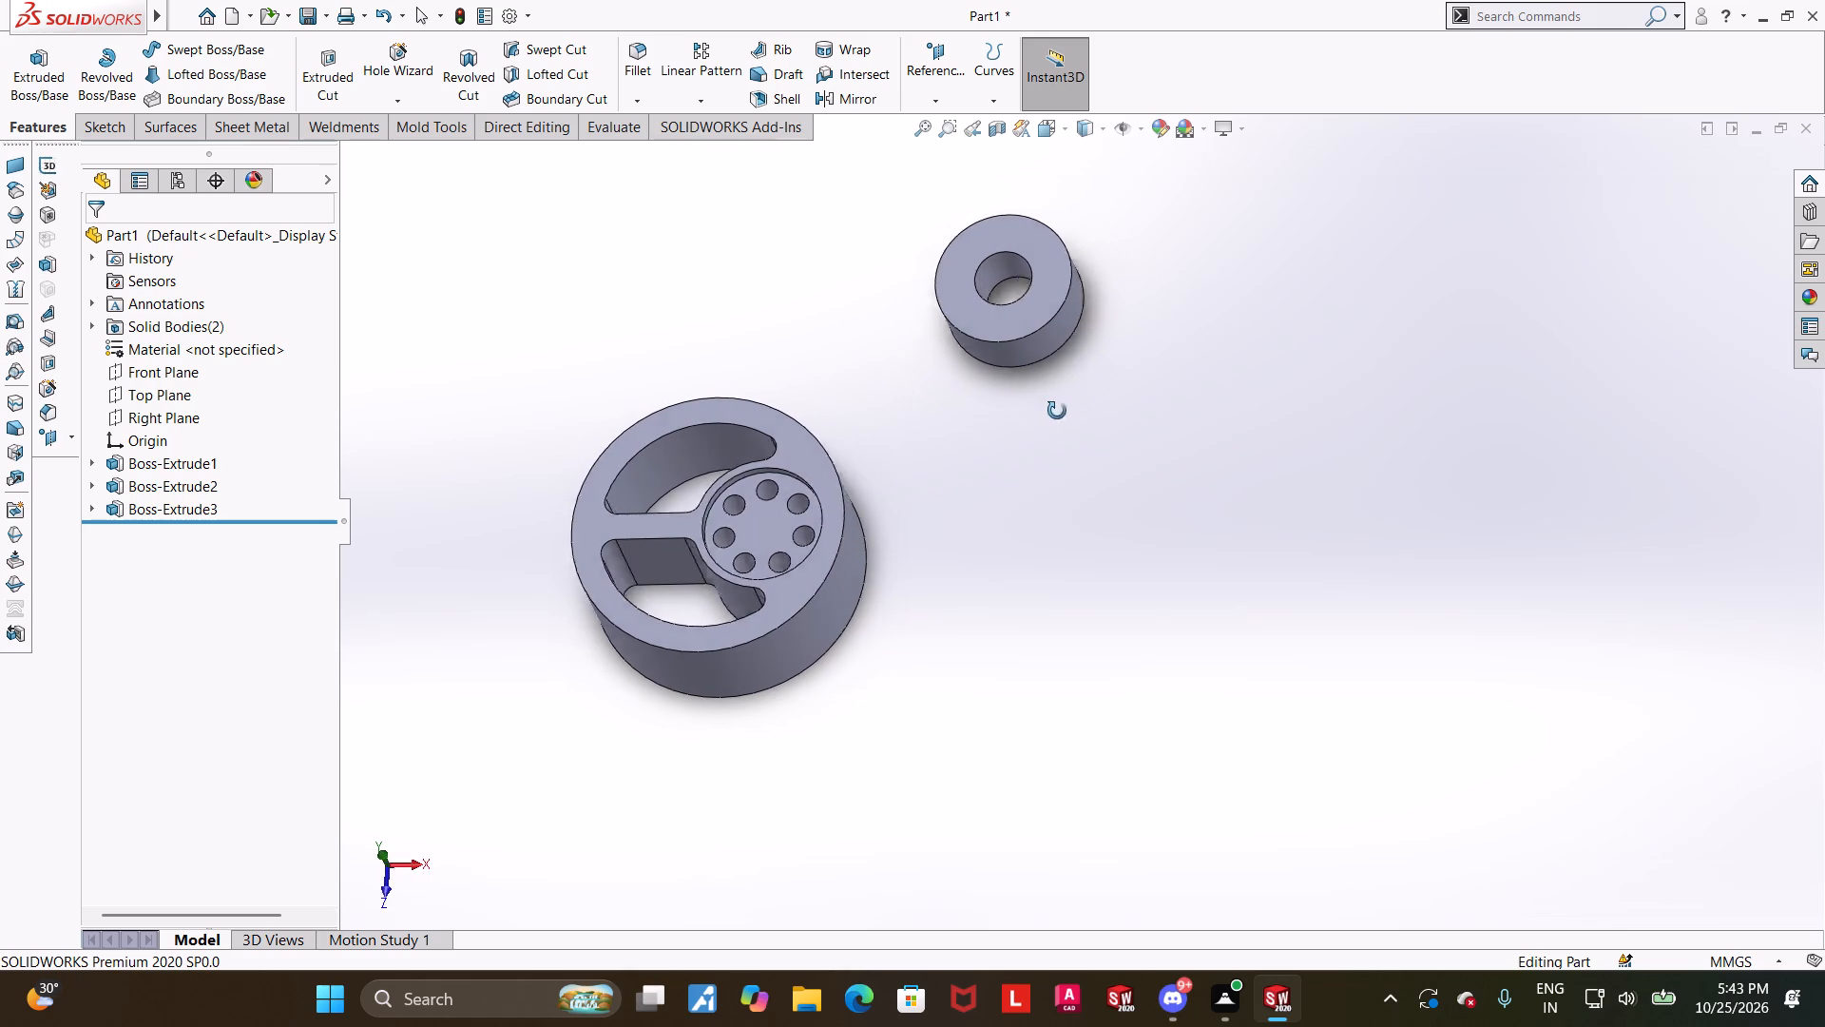
middle_drag(1057, 411, 1086, 357)
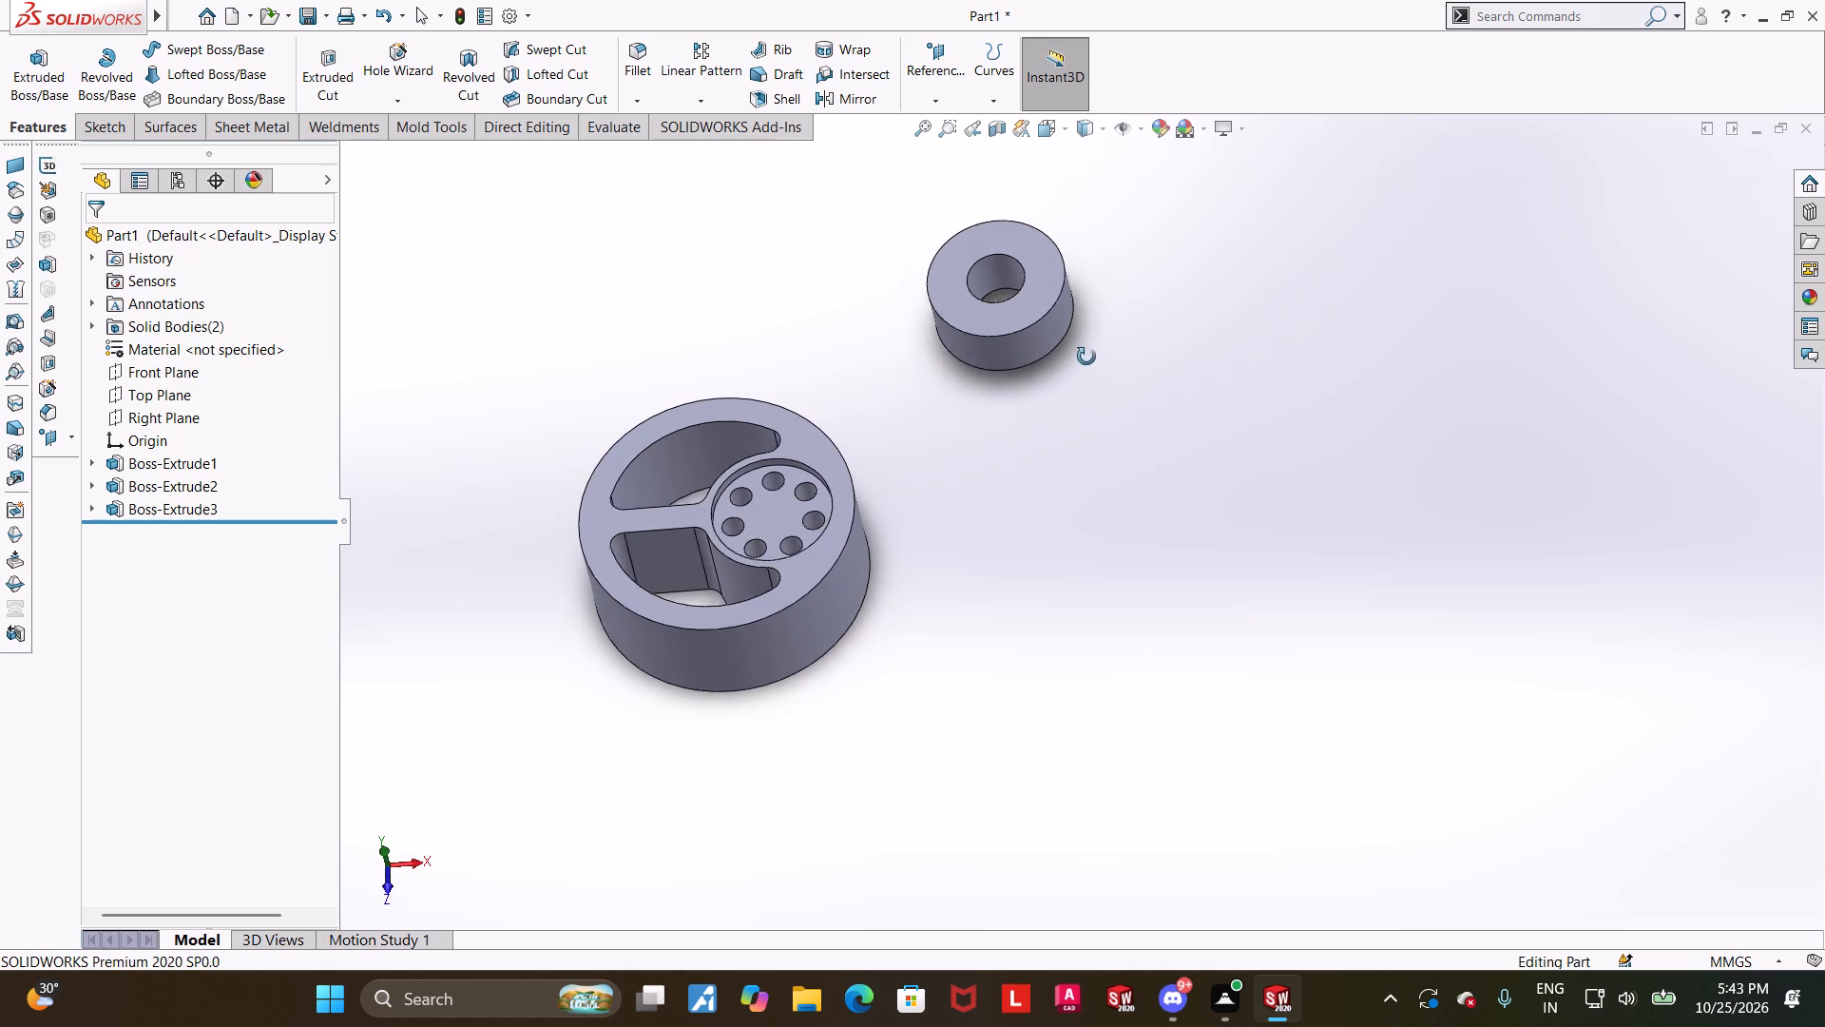
middle_drag(1086, 357, 1105, 225)
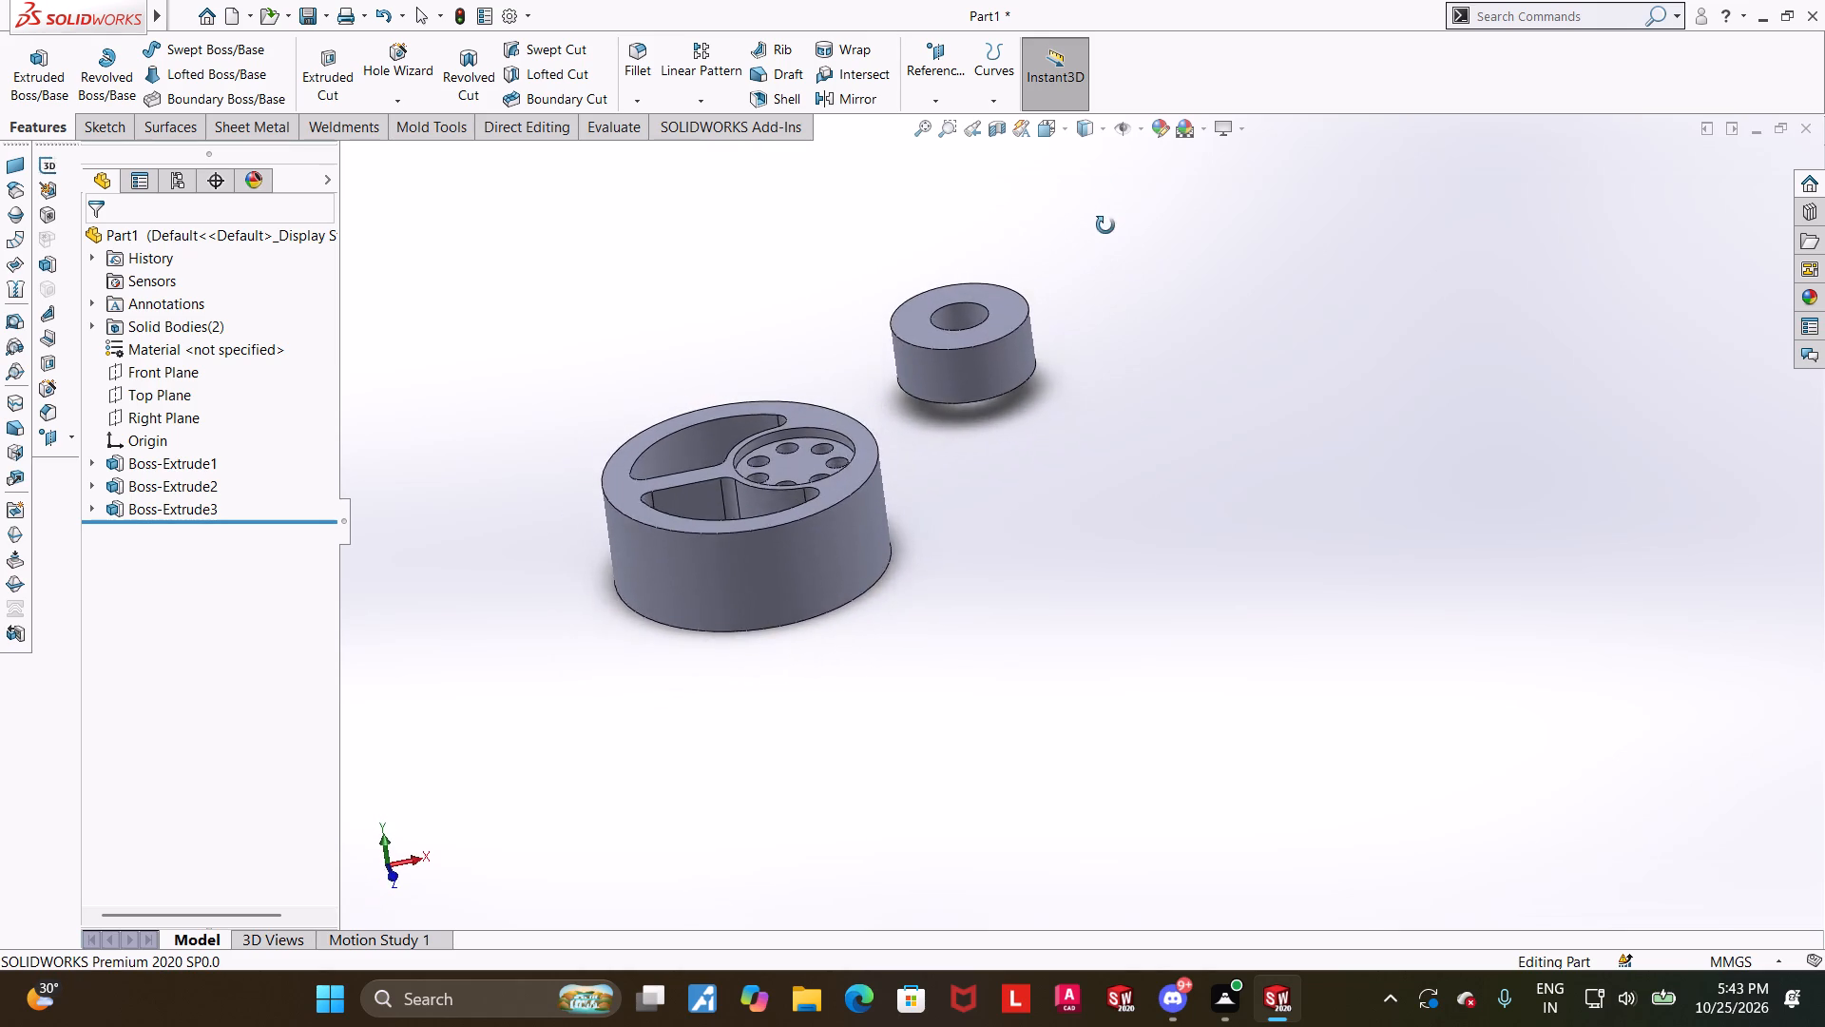
middle_drag(1105, 225, 1124, 245)
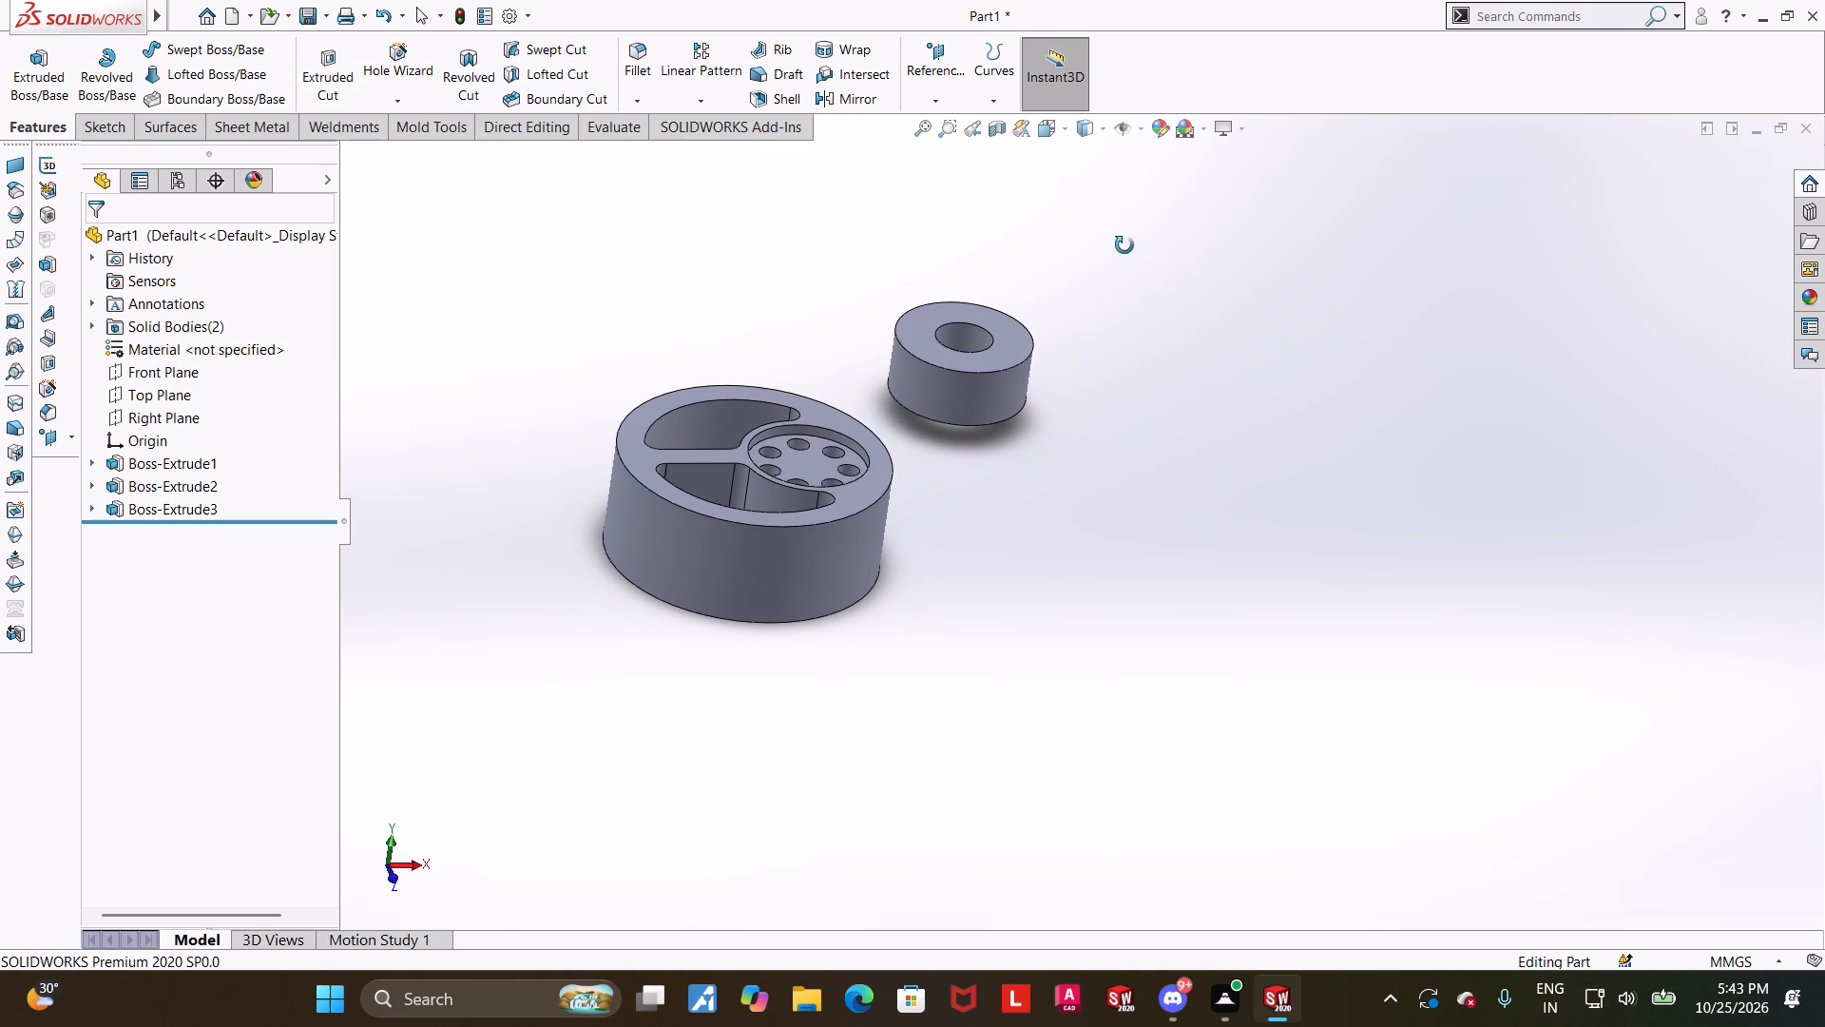
middle_drag(1124, 245, 1105, 246)
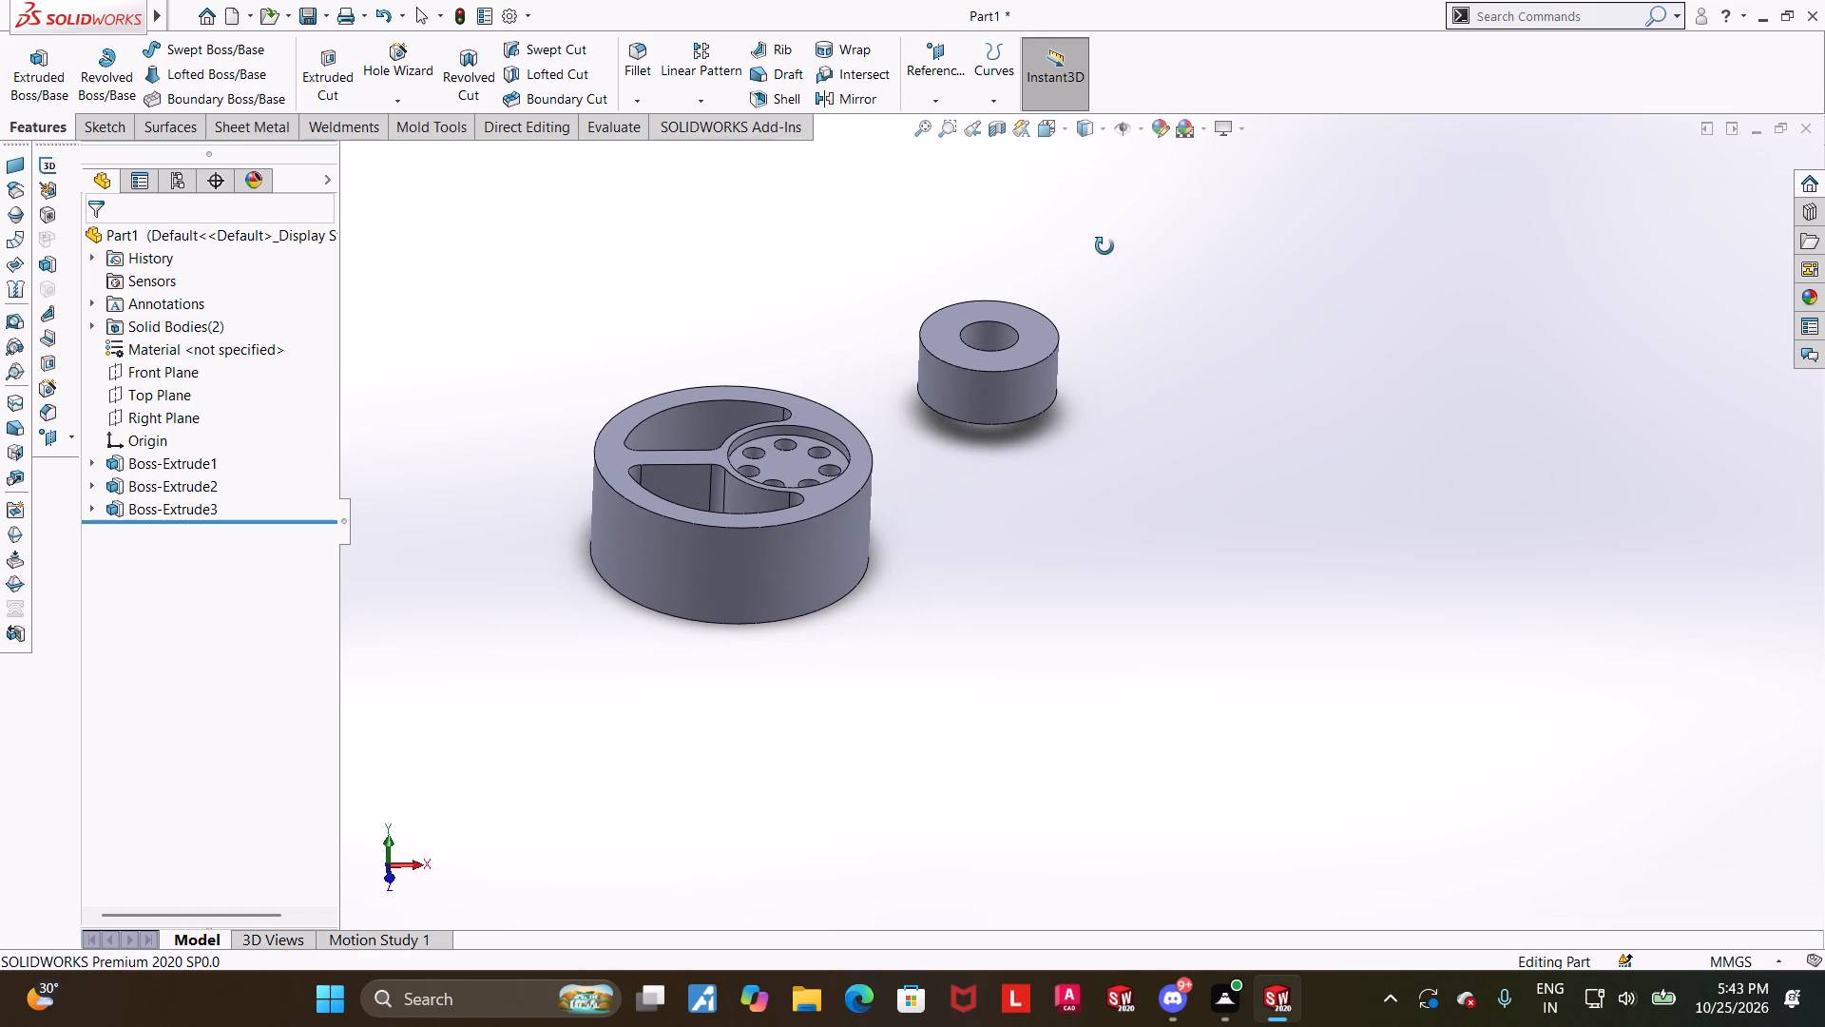
middle_drag(1105, 246, 1115, 233)
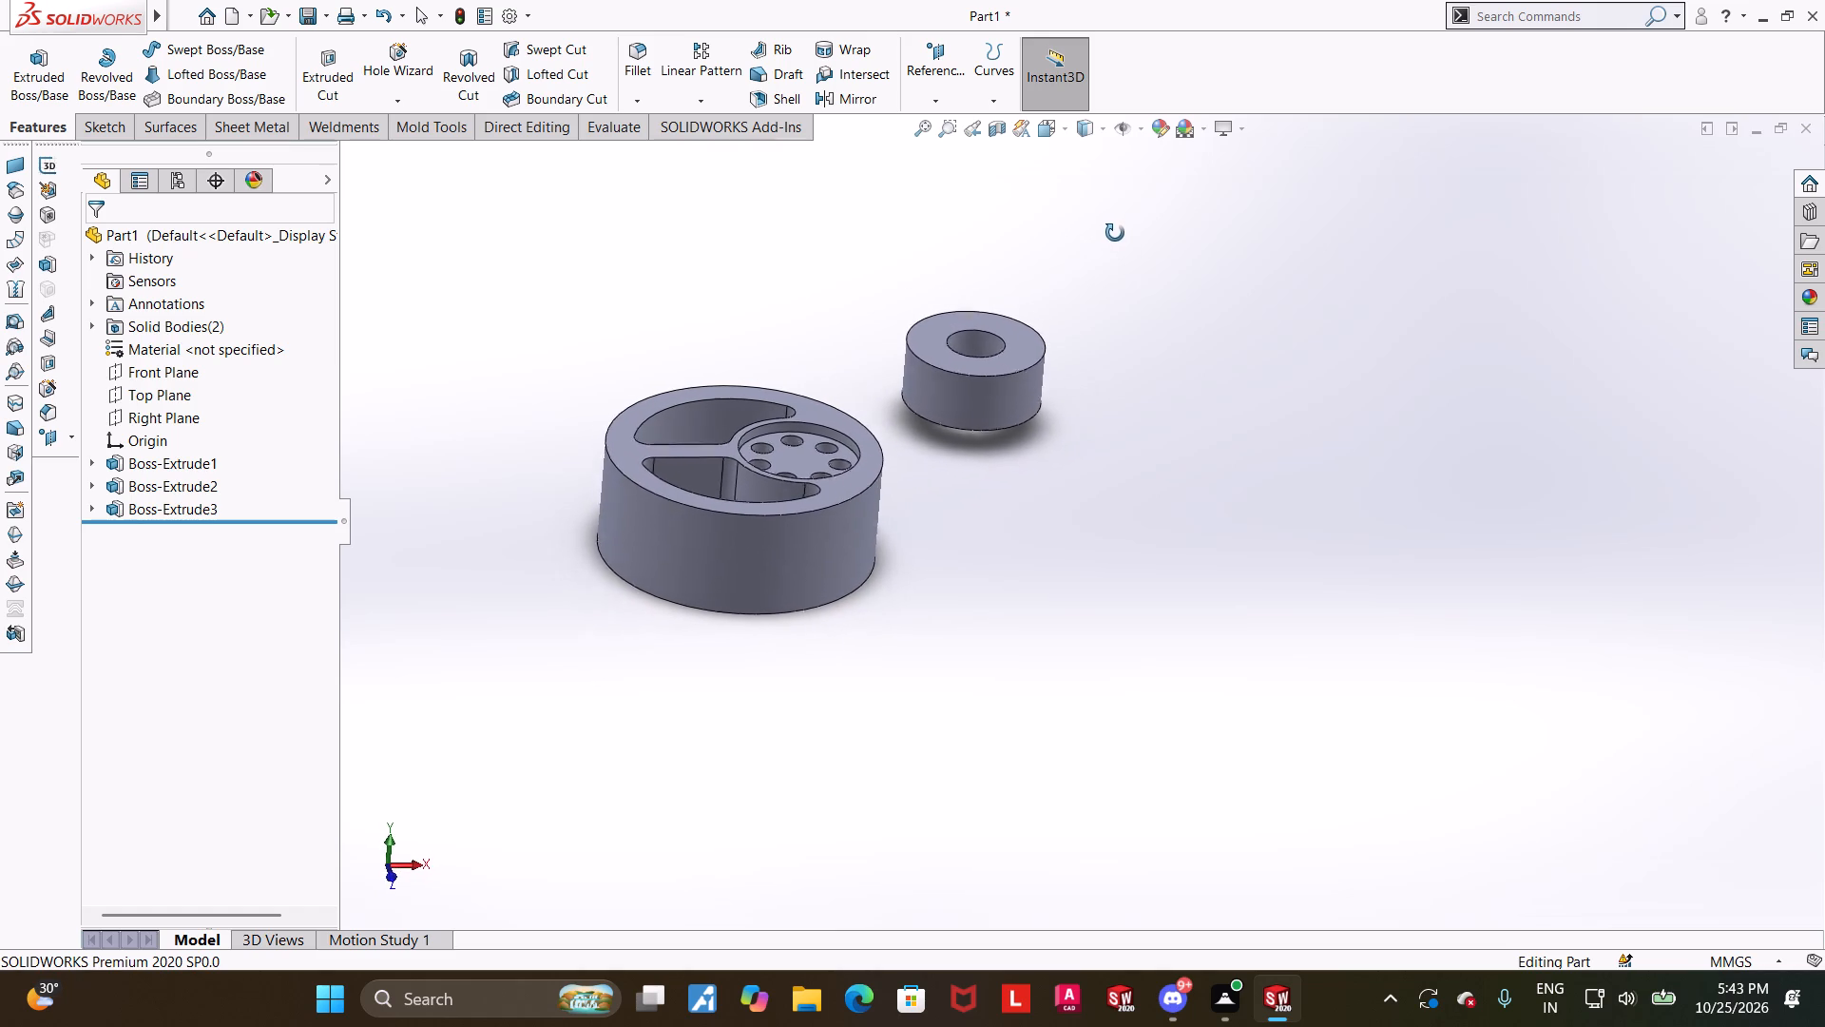
Start a new sketch on the Top Plane and view it face-on with both the ring and the boss in sight.
middle_drag(1115, 233, 1053, 381)
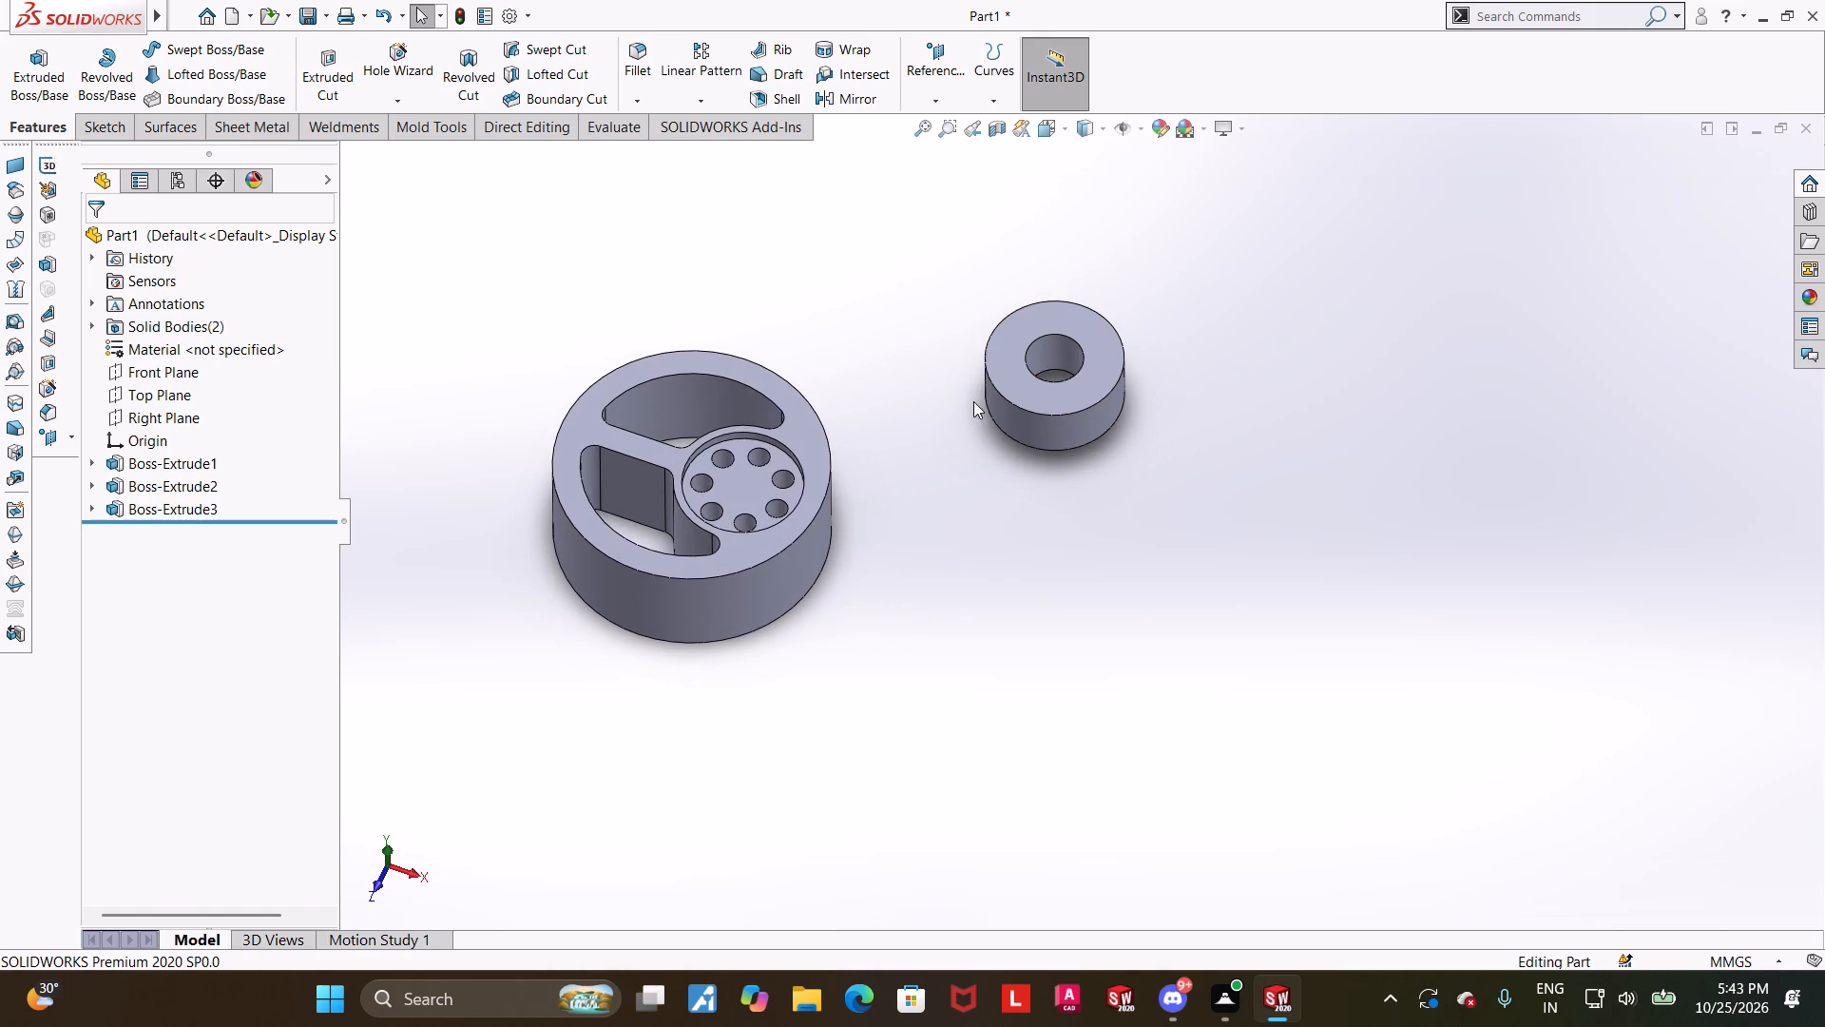
click(151, 393)
click(163, 370)
click(169, 533)
click(208, 509)
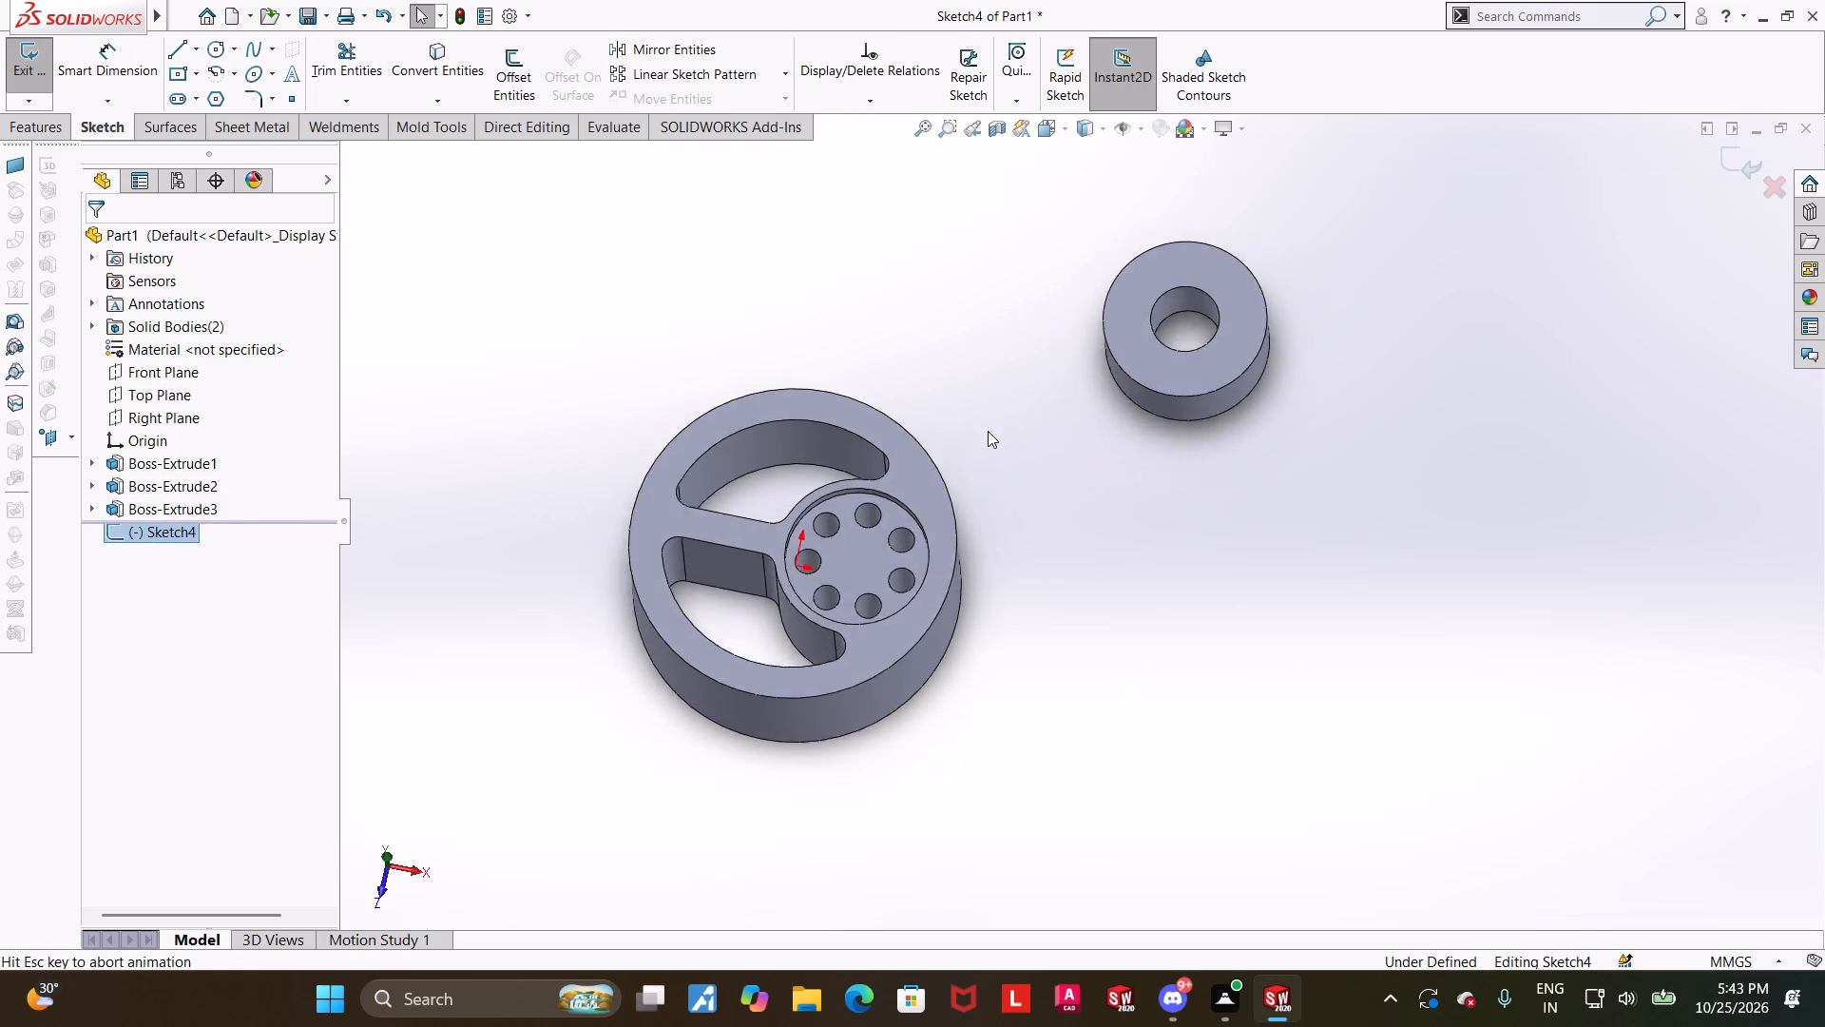
scroll(1610, 501, up, 3)
scroll(1400, 381, down, 3)
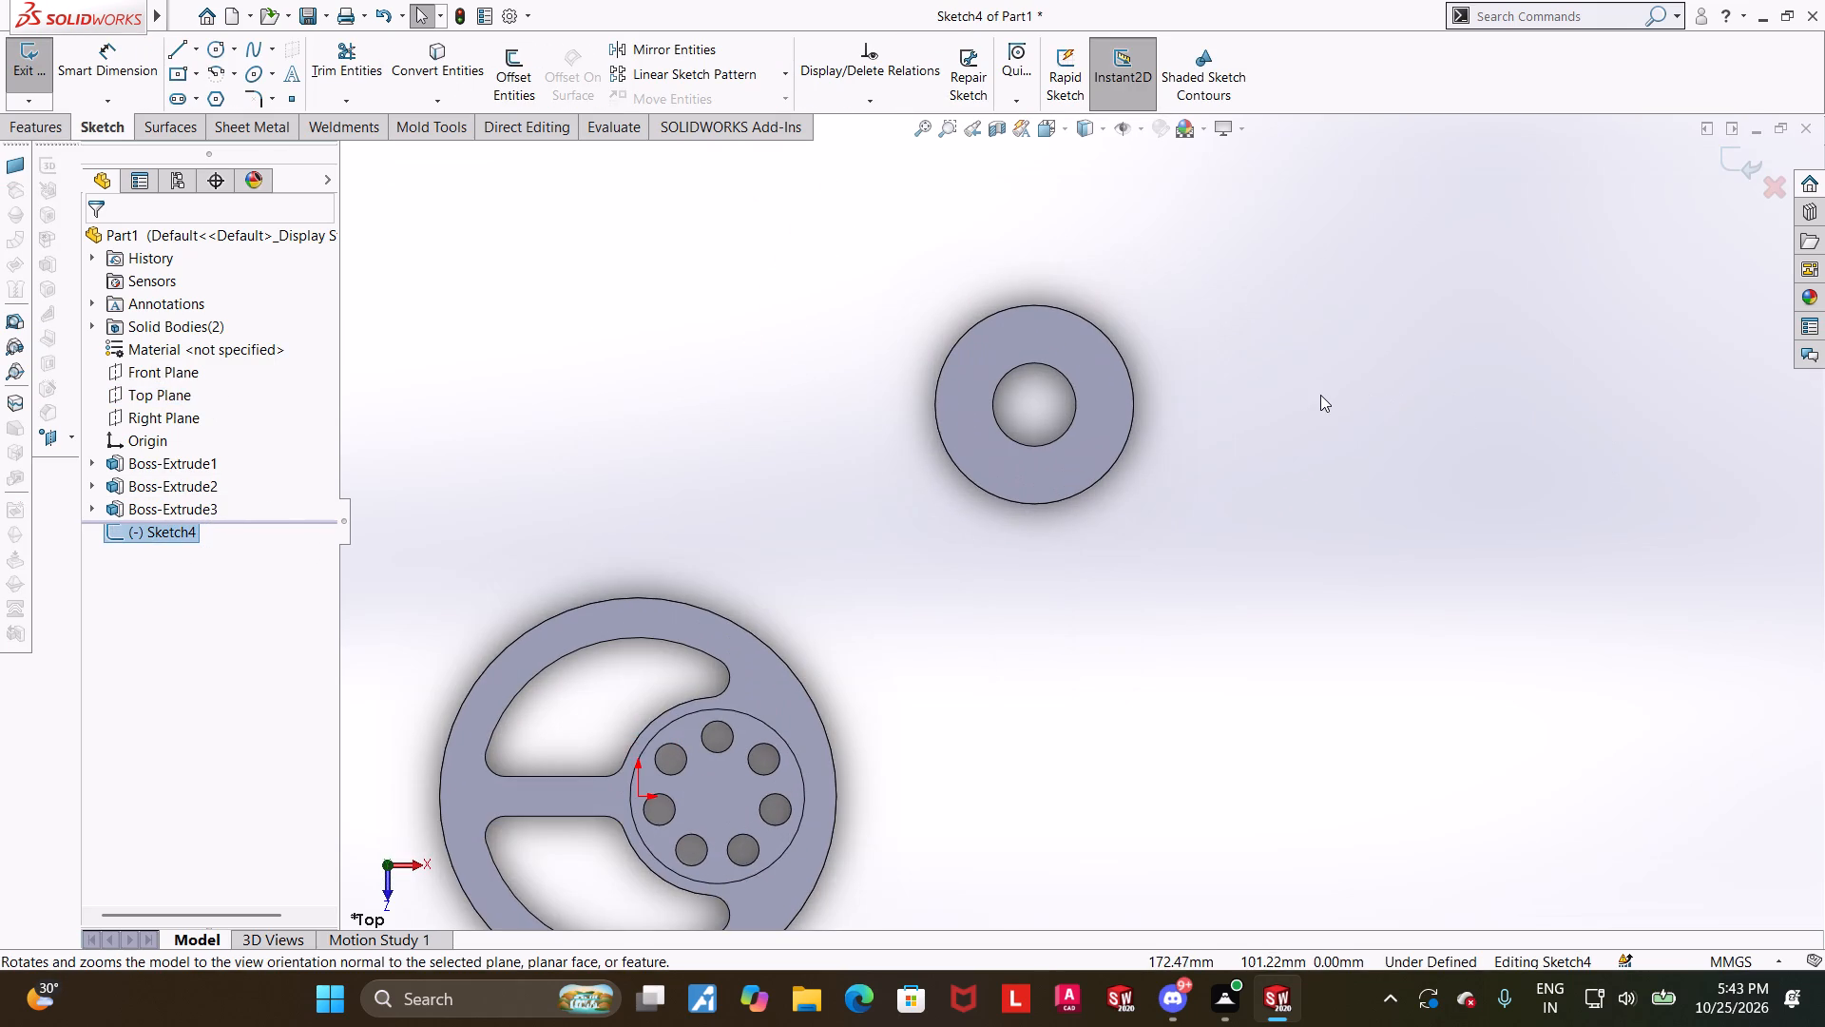
scroll(1320, 395, up, 2)
scroll(1189, 511, up, 1)
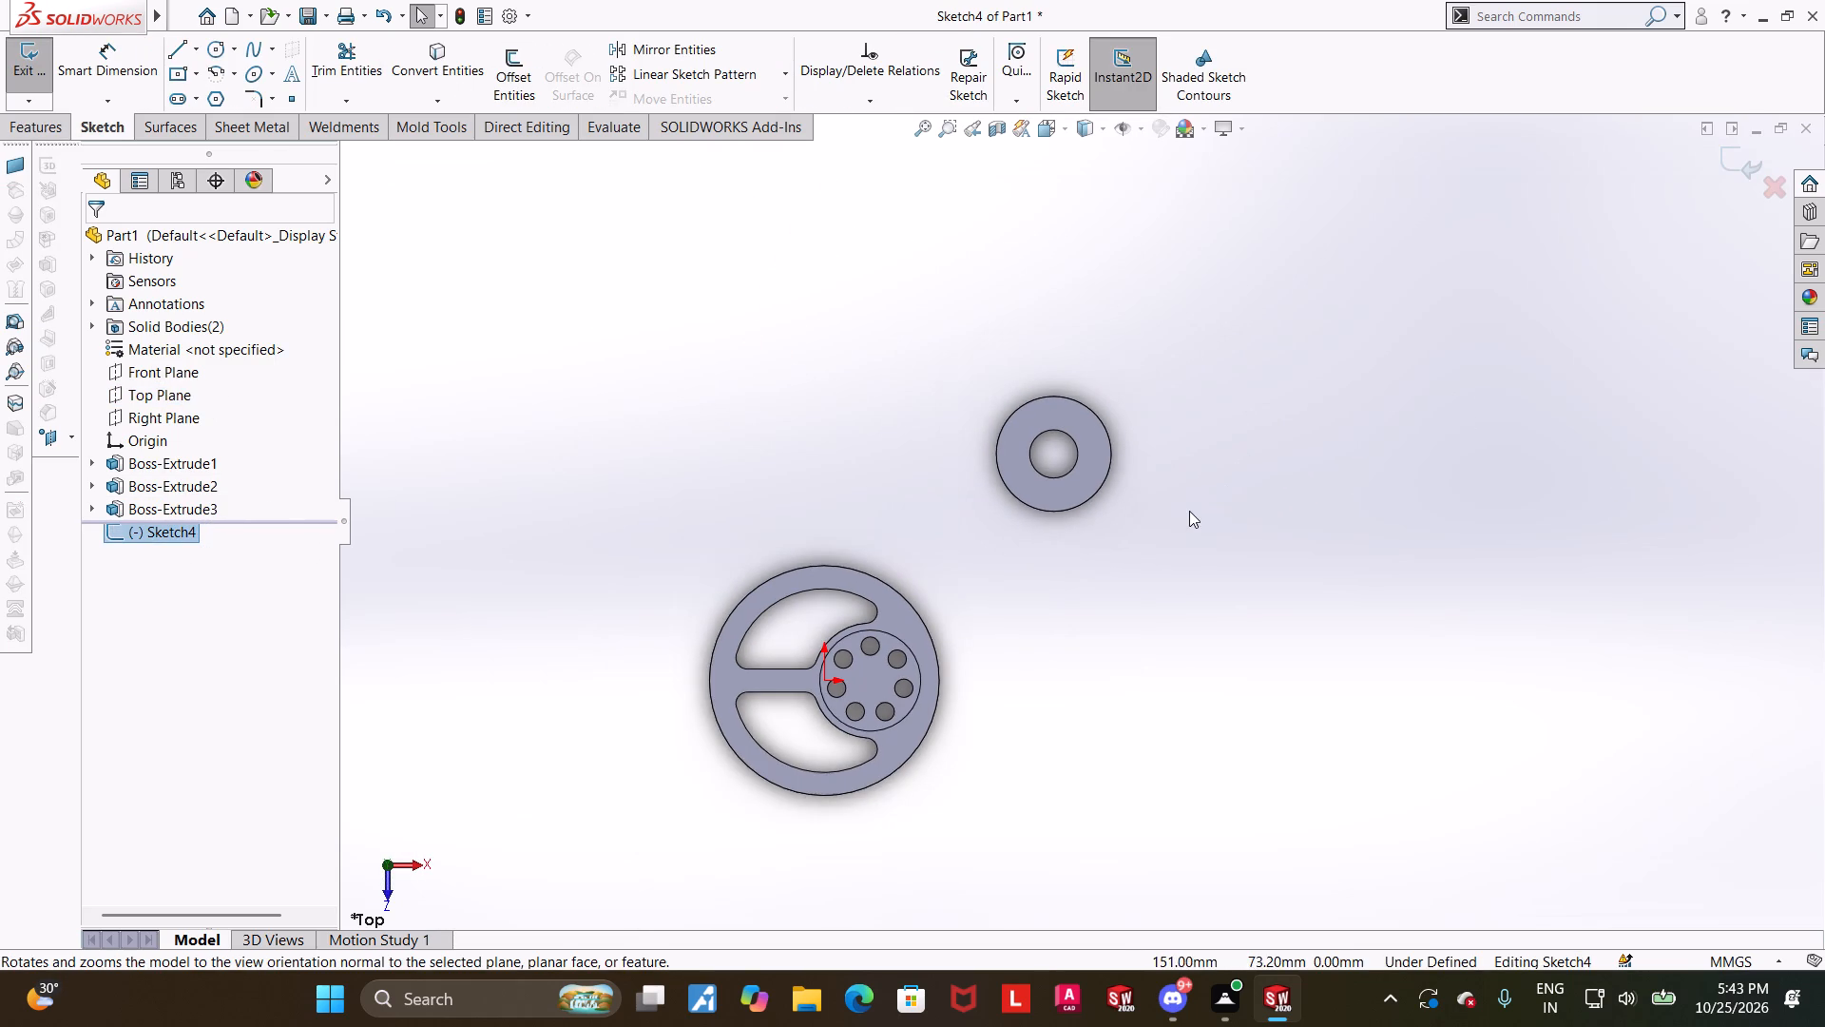
scroll(1150, 569, down, 1)
Convert the outer circular edges of the spoked ring and the separate boss into sketch circles.
click(435, 65)
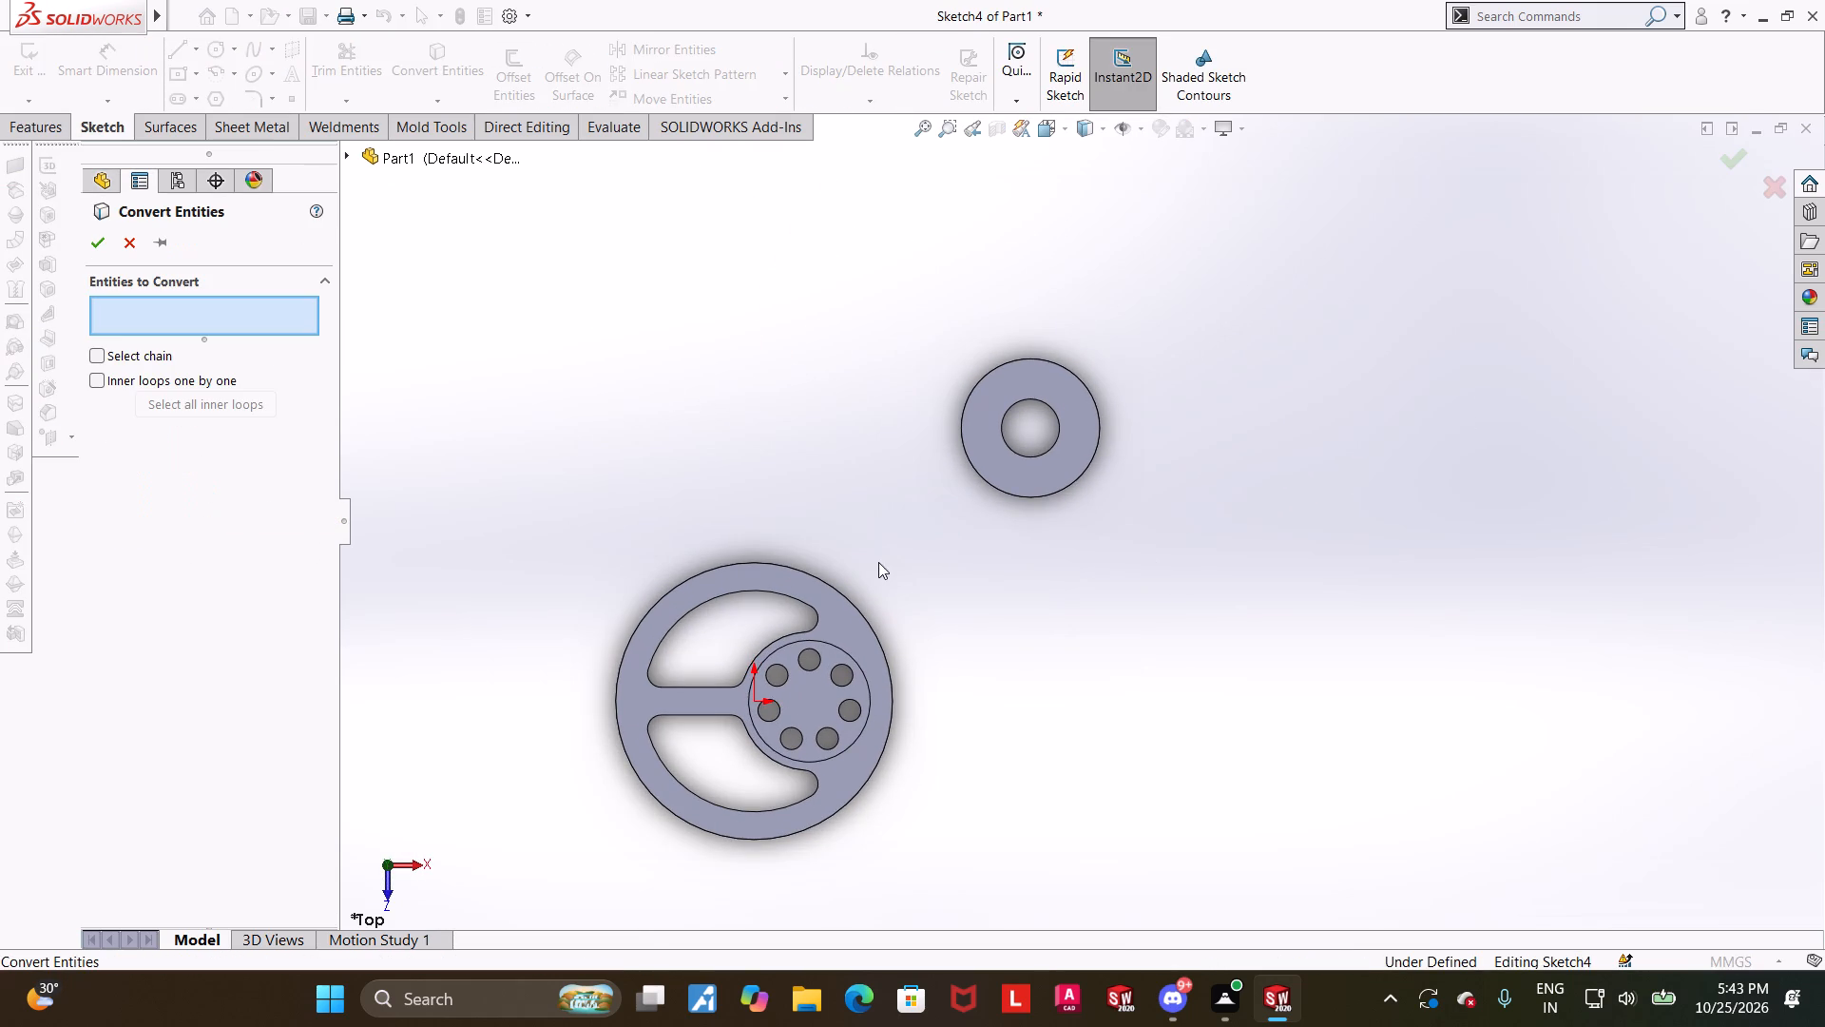
click(822, 580)
click(1000, 489)
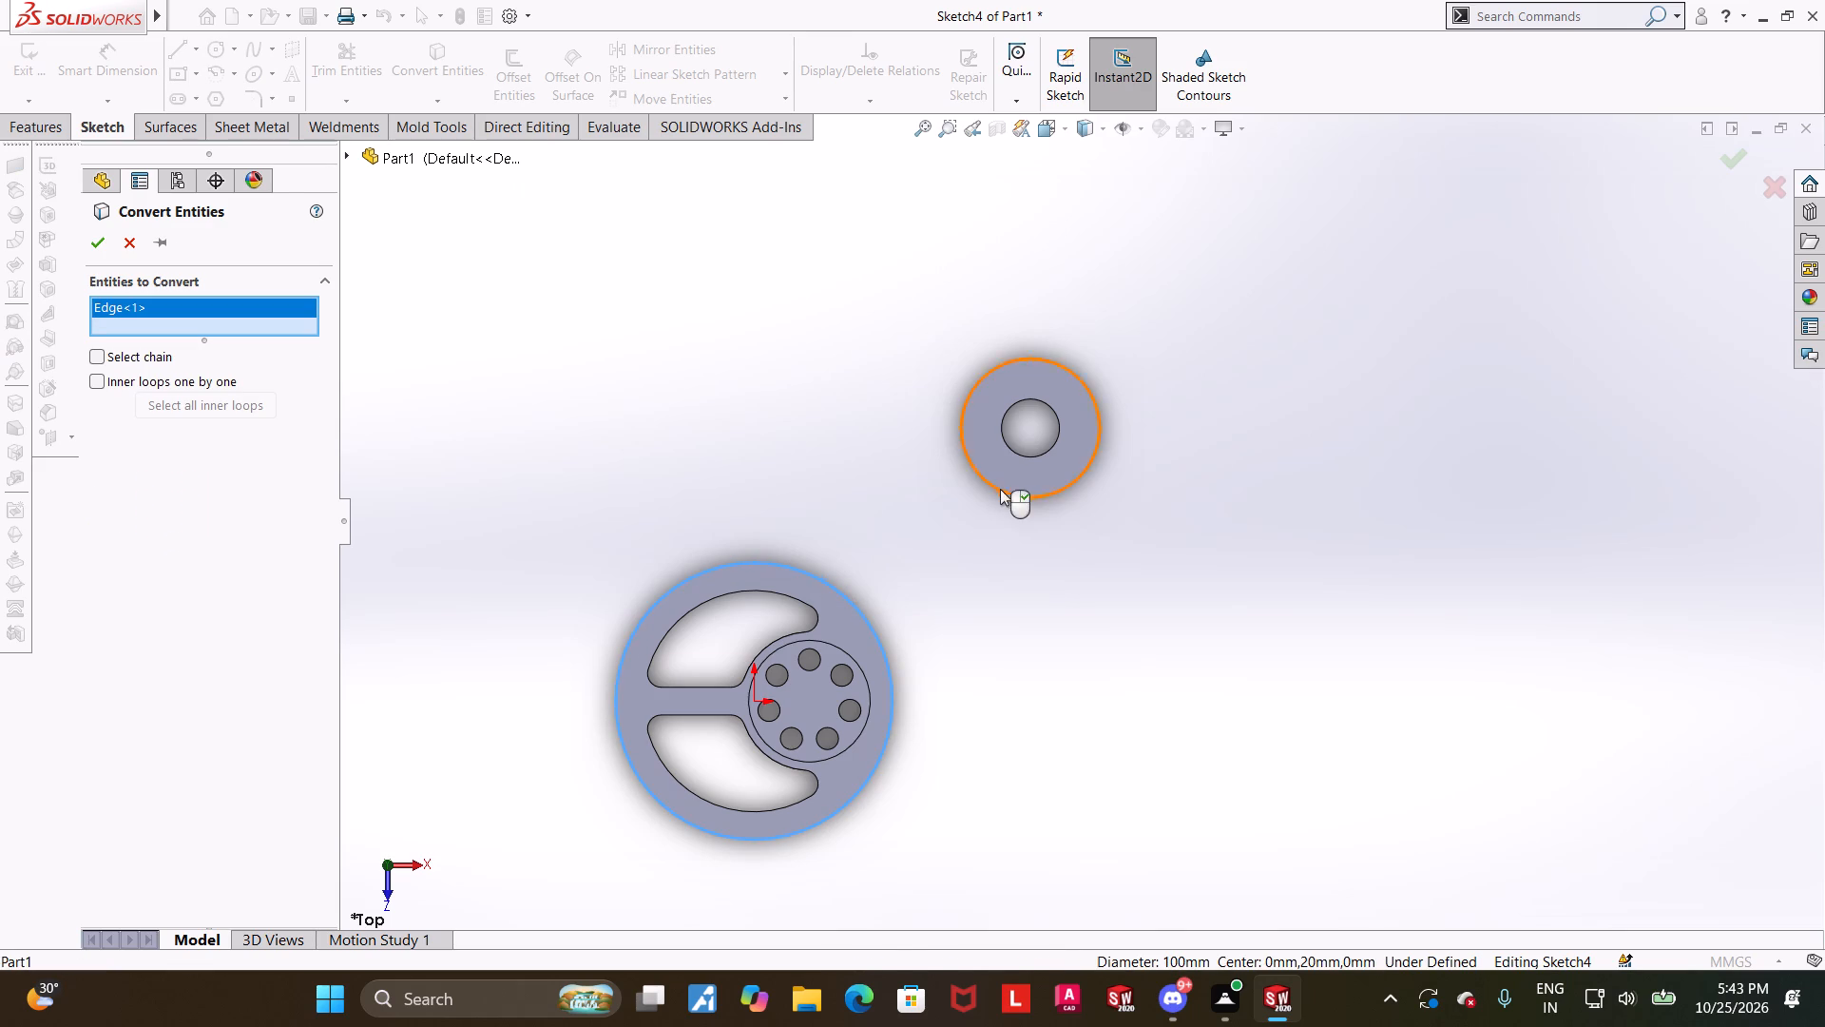
click(95, 247)
click(904, 441)
scroll(1056, 572, up, 3)
scroll(1113, 627, down, 2)
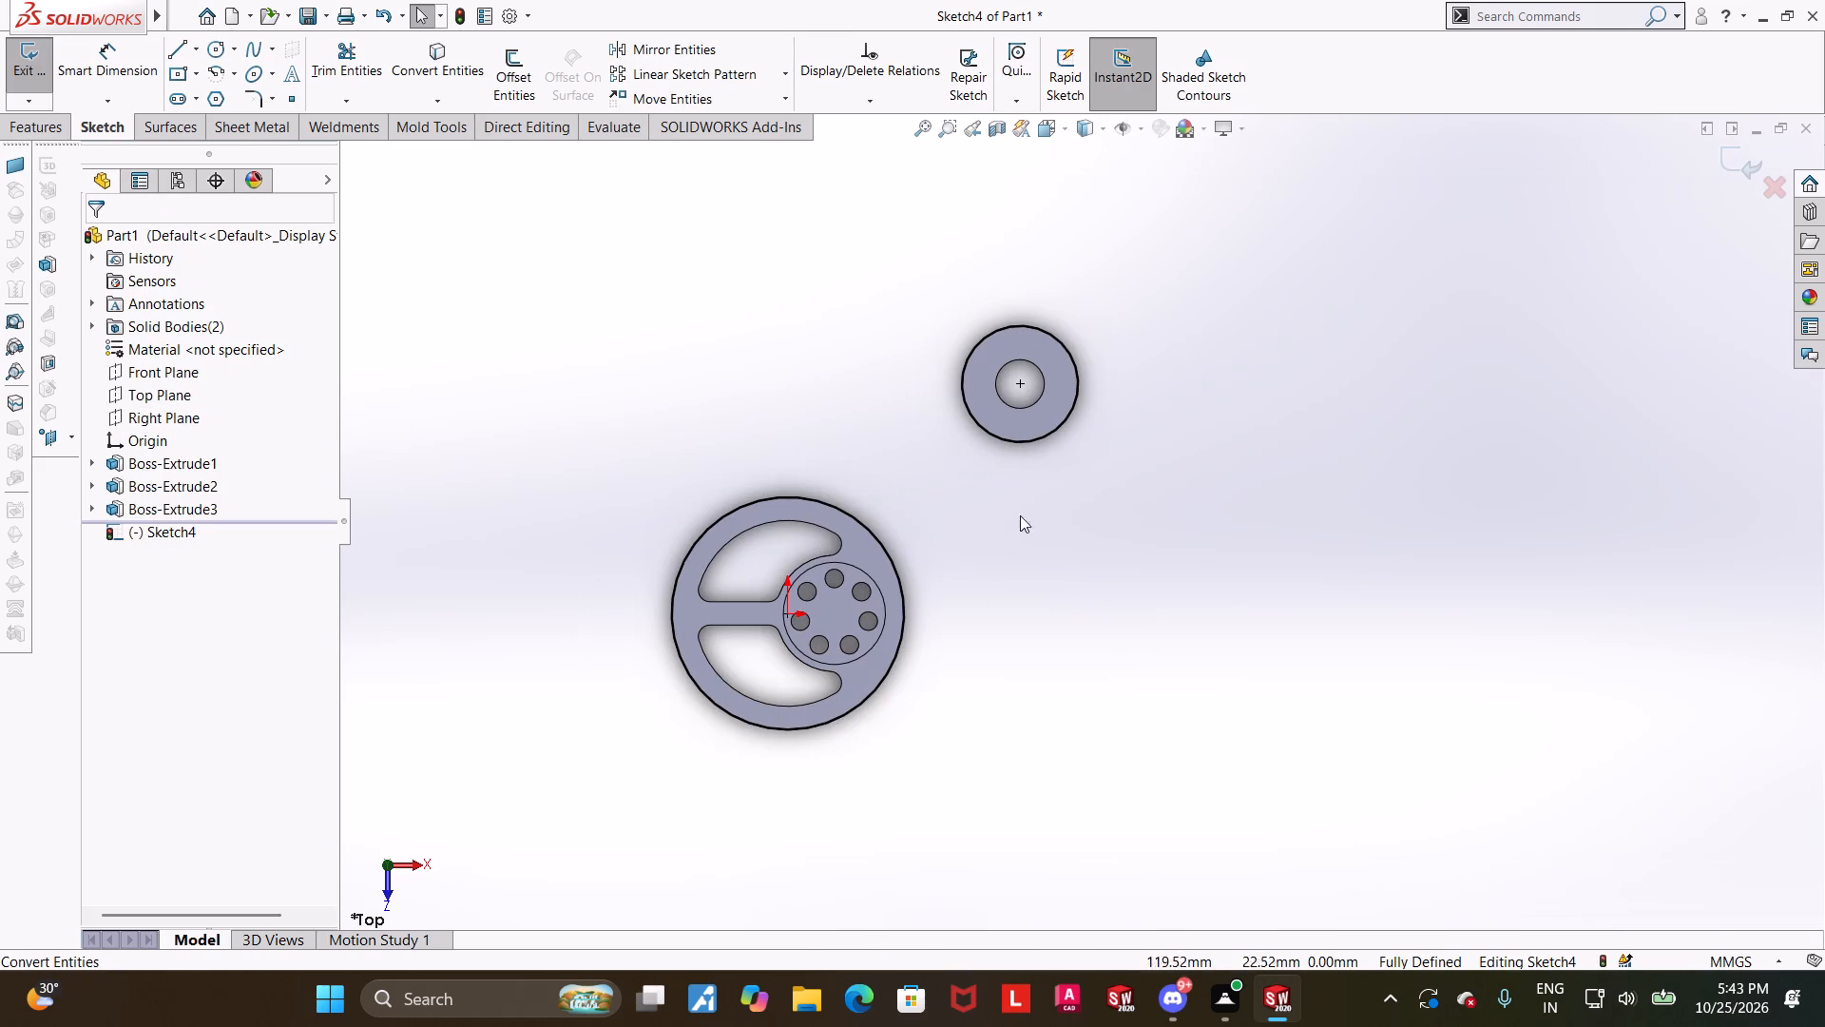
Sketch two lines joining the ring circle to the boss circle, one along each side, making the upper one tangent and about 138 mm long.
click(184, 58)
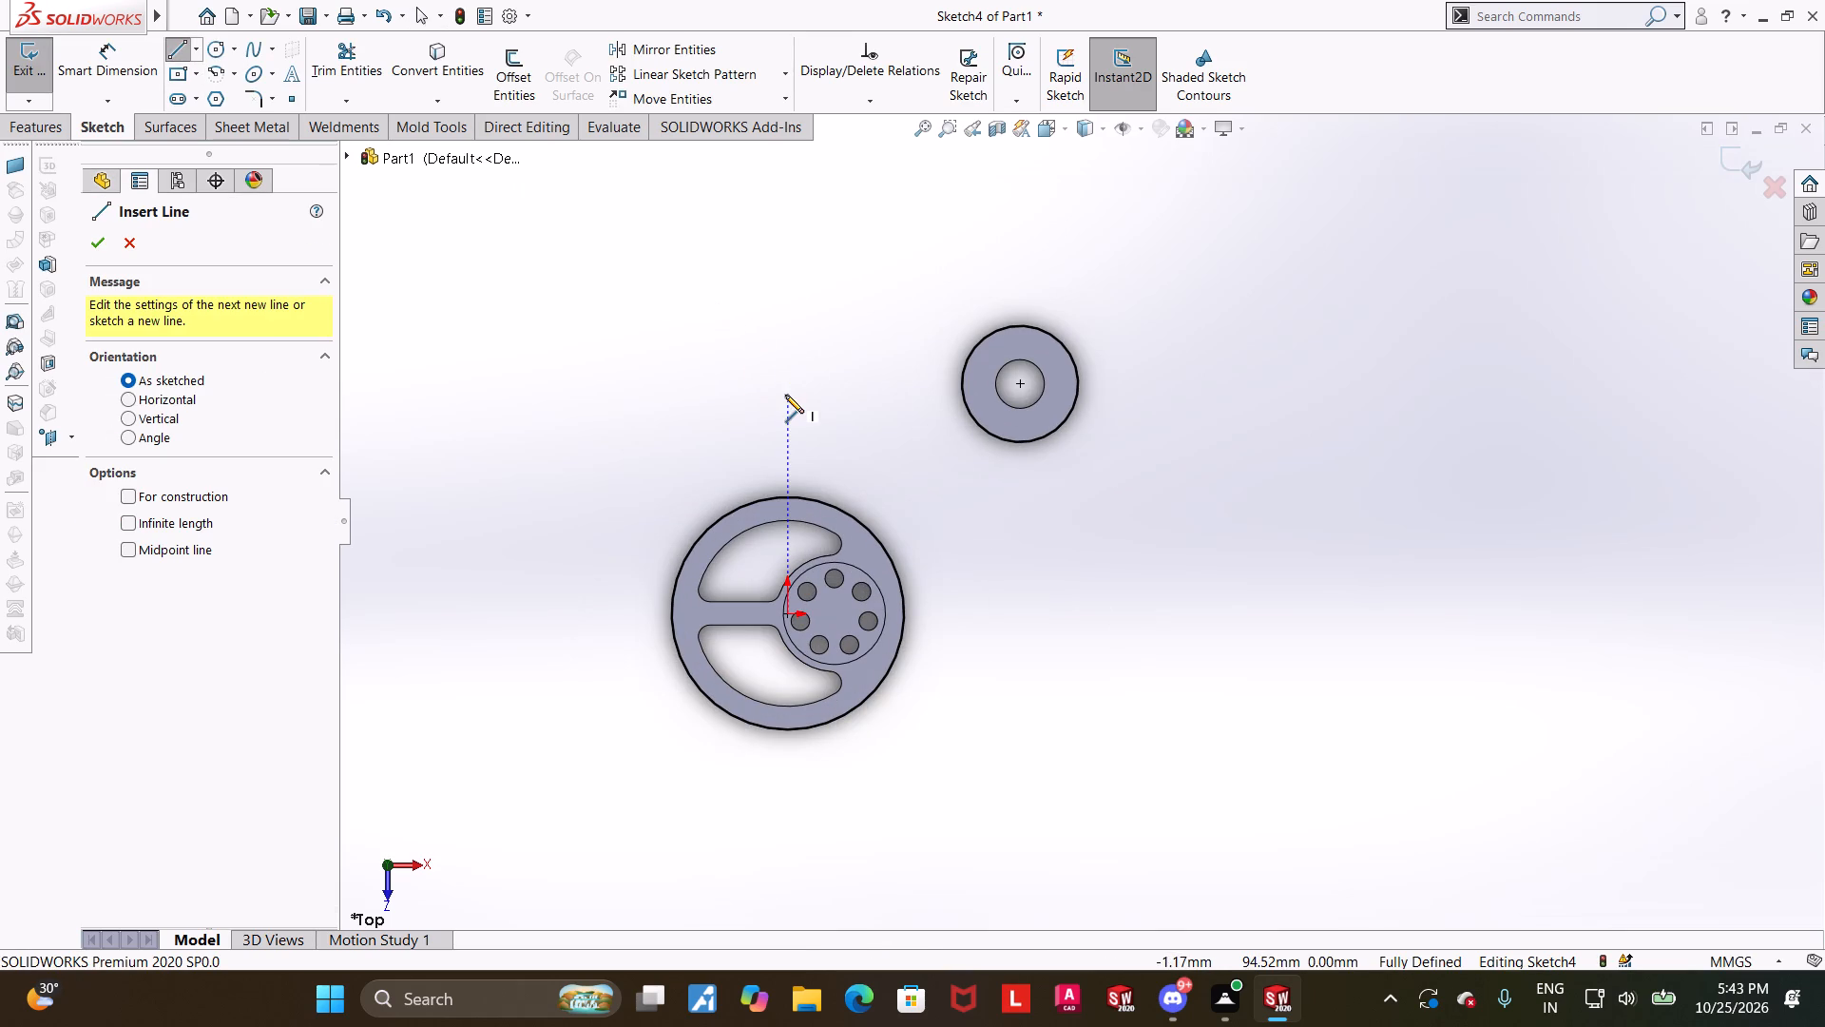
click(722, 517)
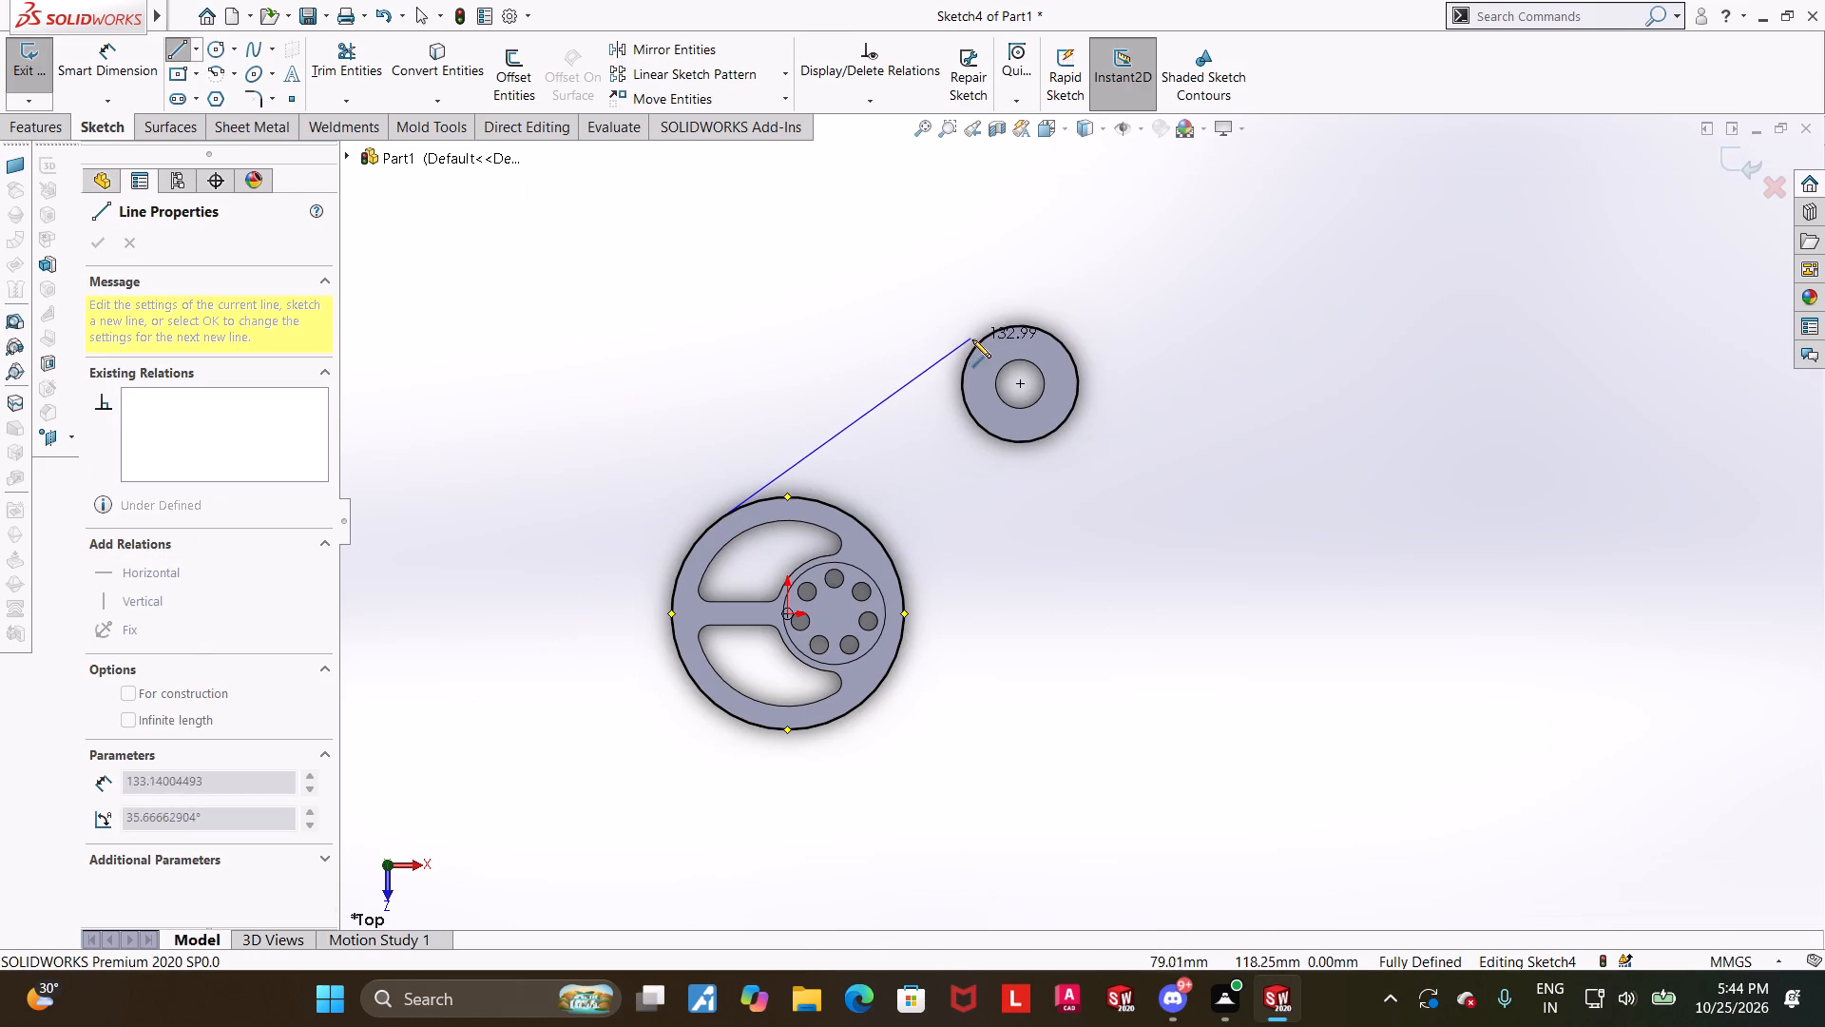
click(977, 340)
key(Escape)
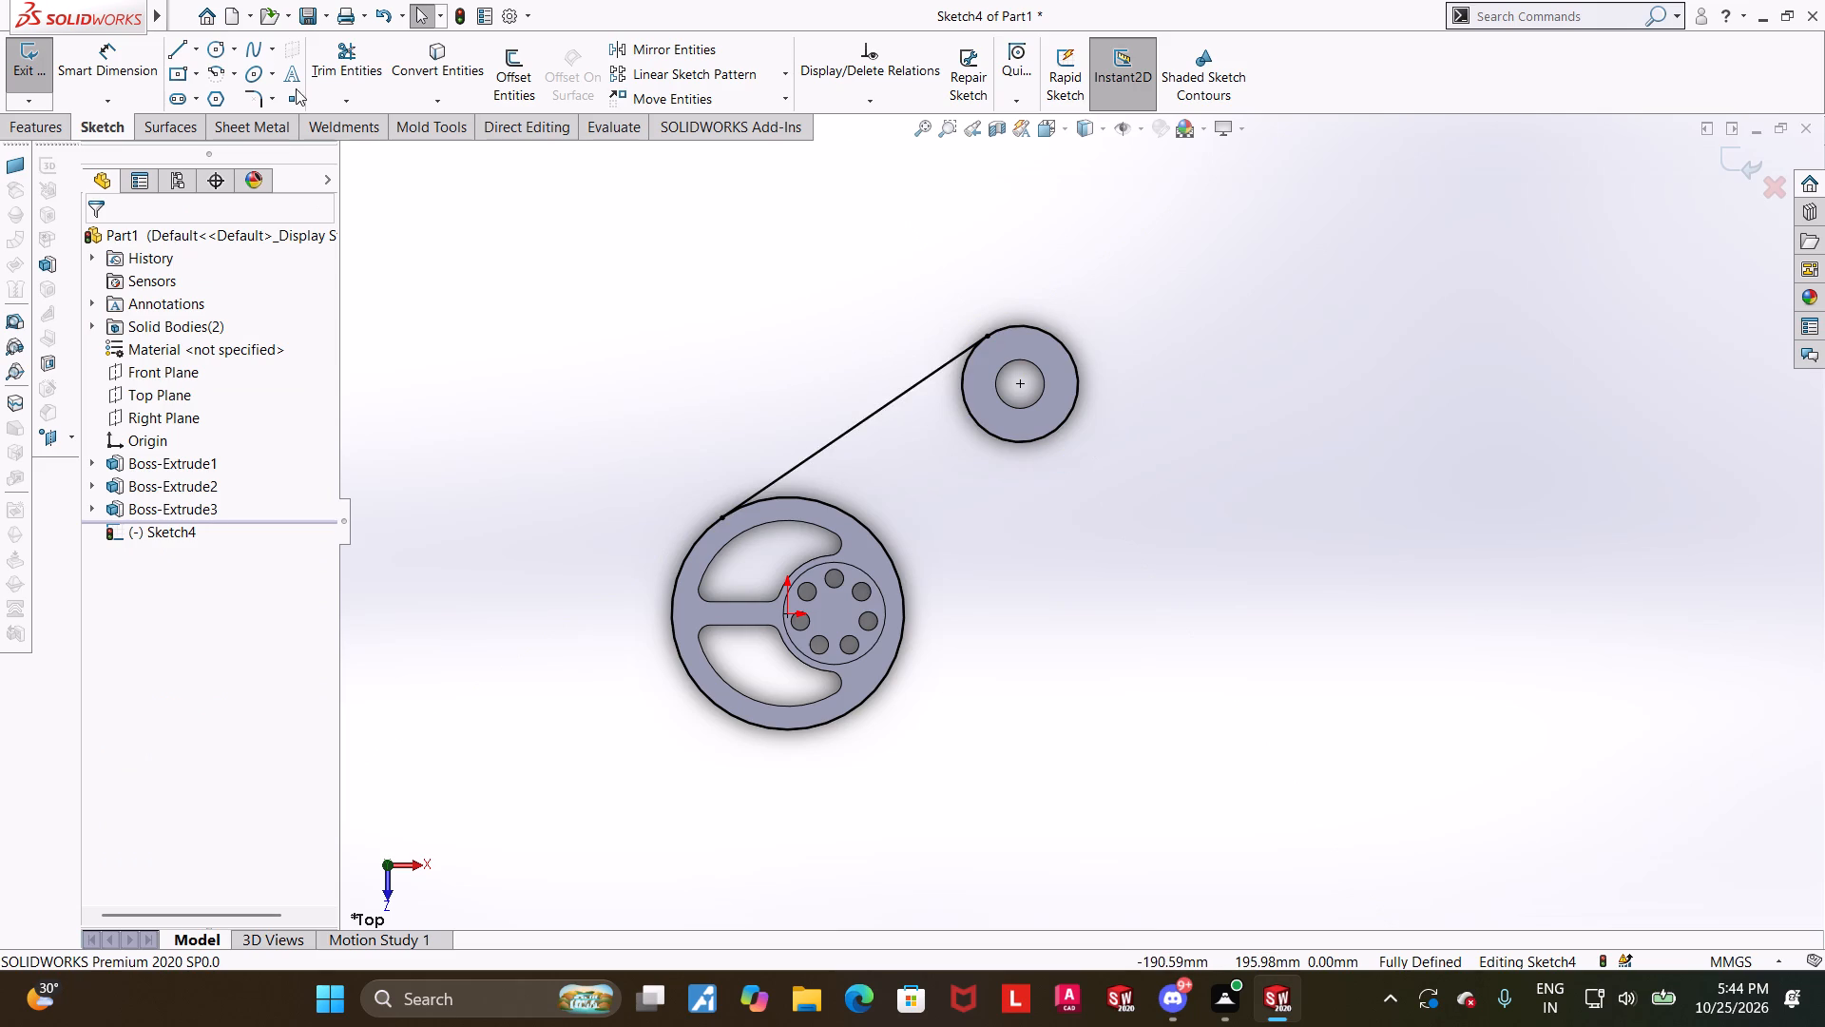
click(178, 51)
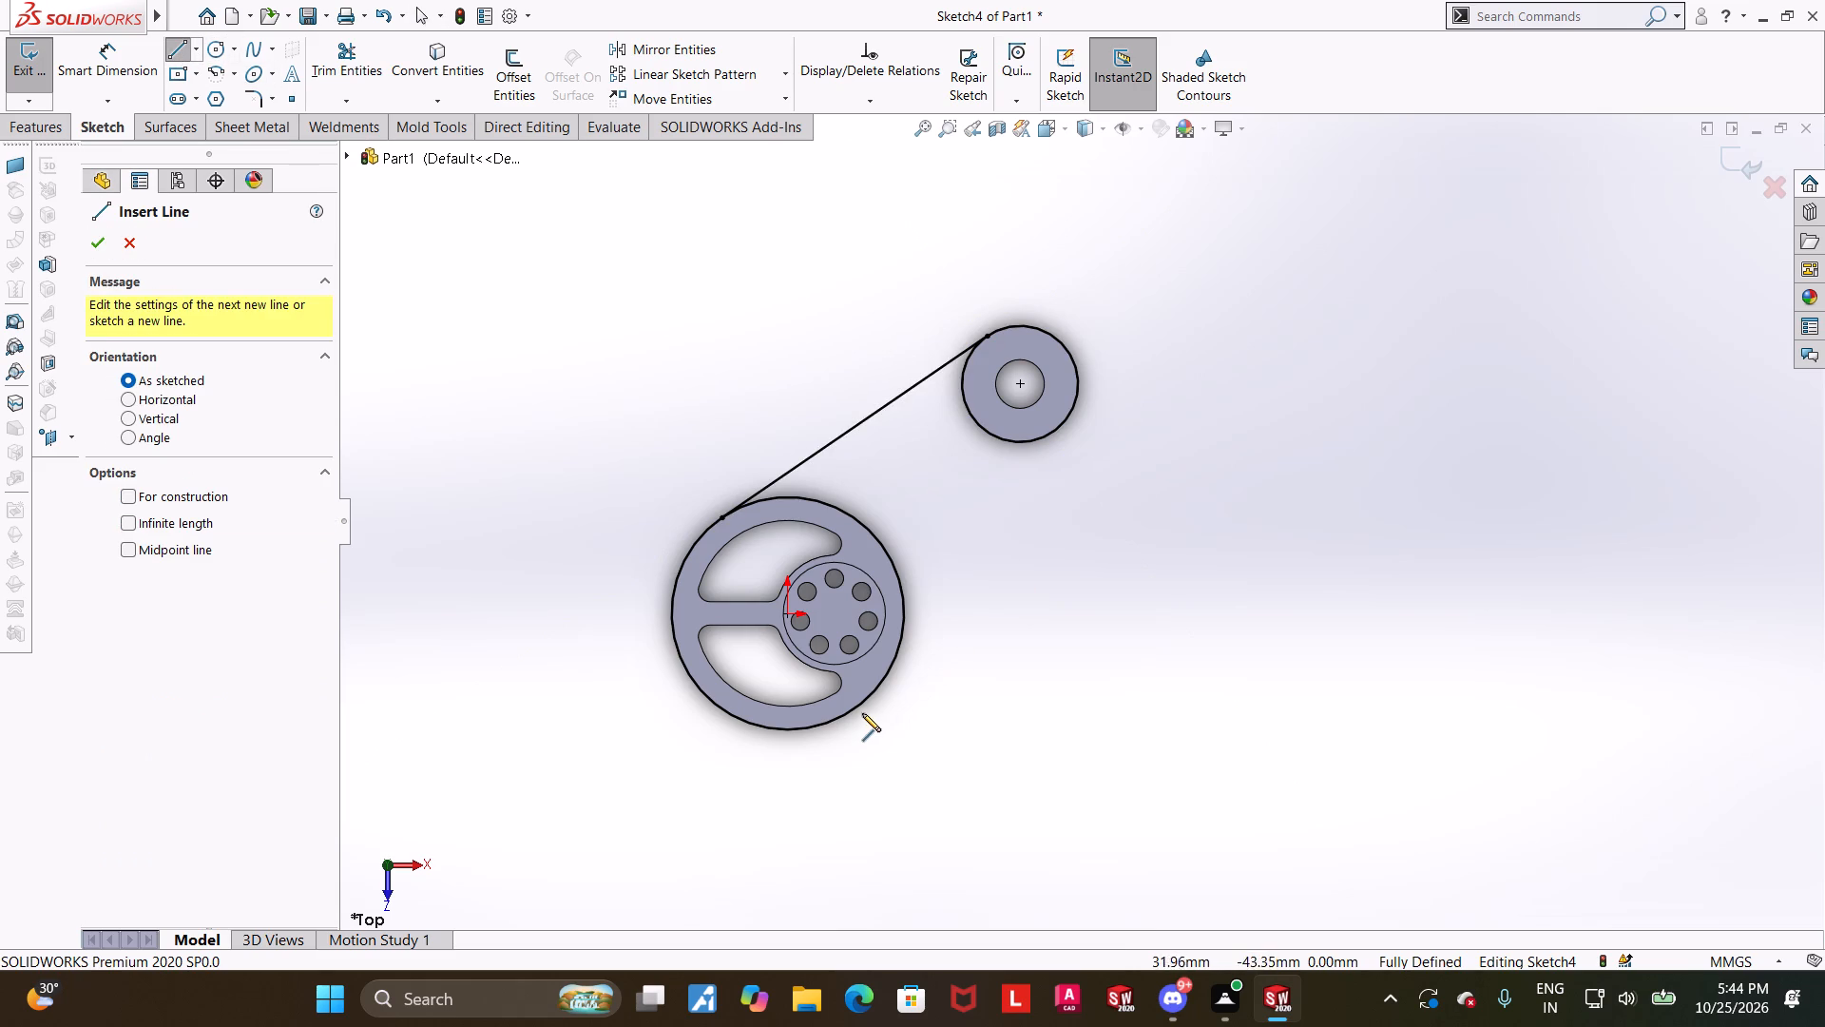
click(855, 710)
click(1077, 409)
key(Escape)
key(Escape)
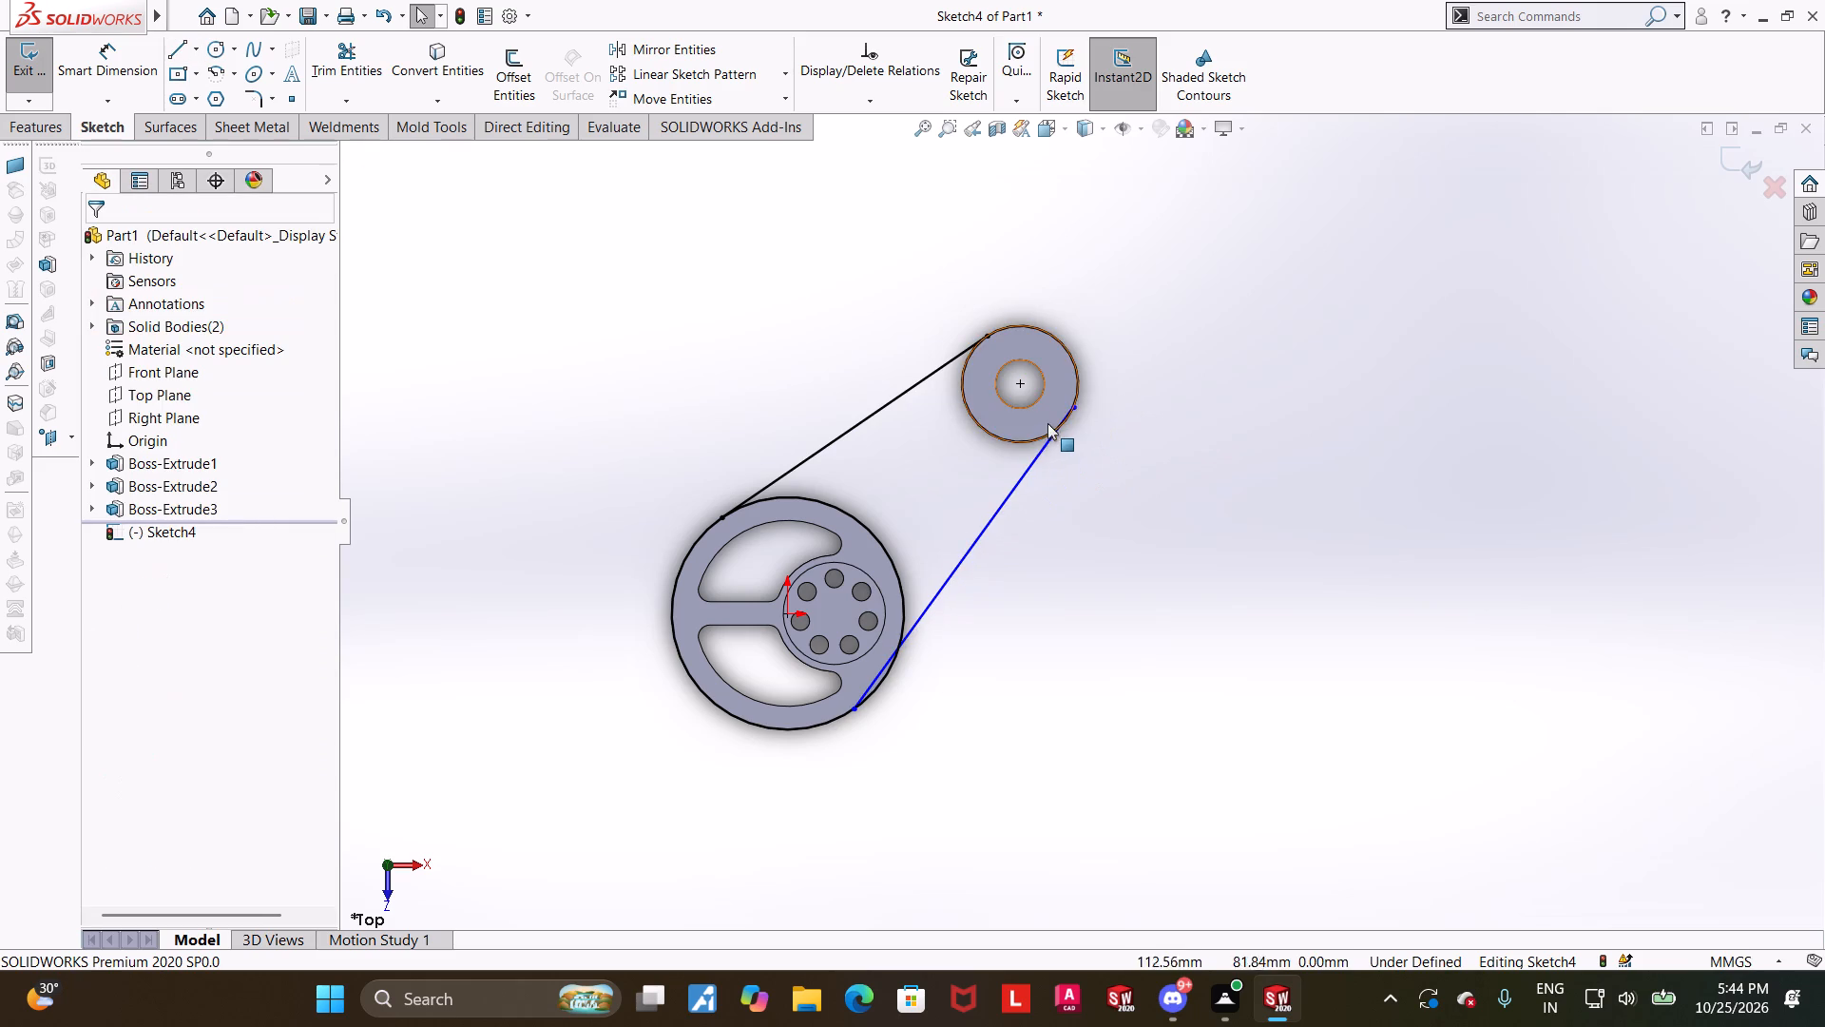
Make the lower connecting line tangent to both the boss circle and the ring circle.
click(1040, 438)
ctrl+click(1040, 451)
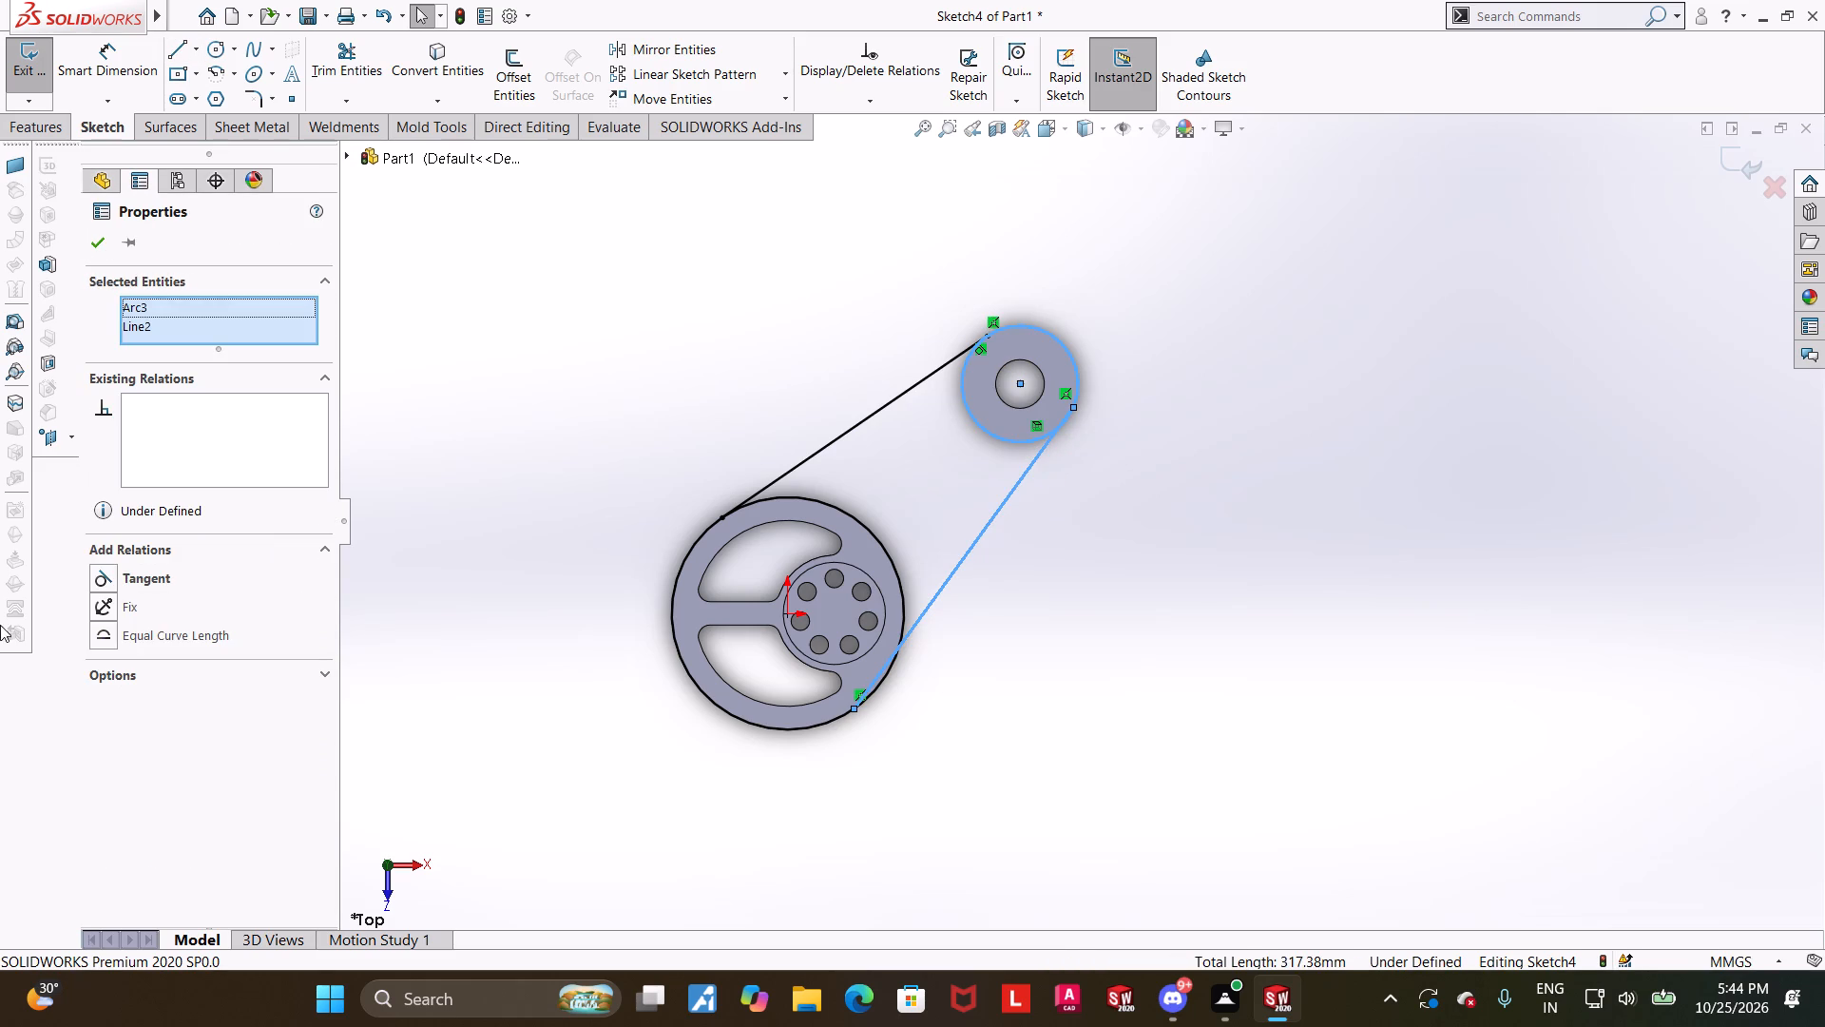
click(106, 584)
click(1245, 620)
click(954, 359)
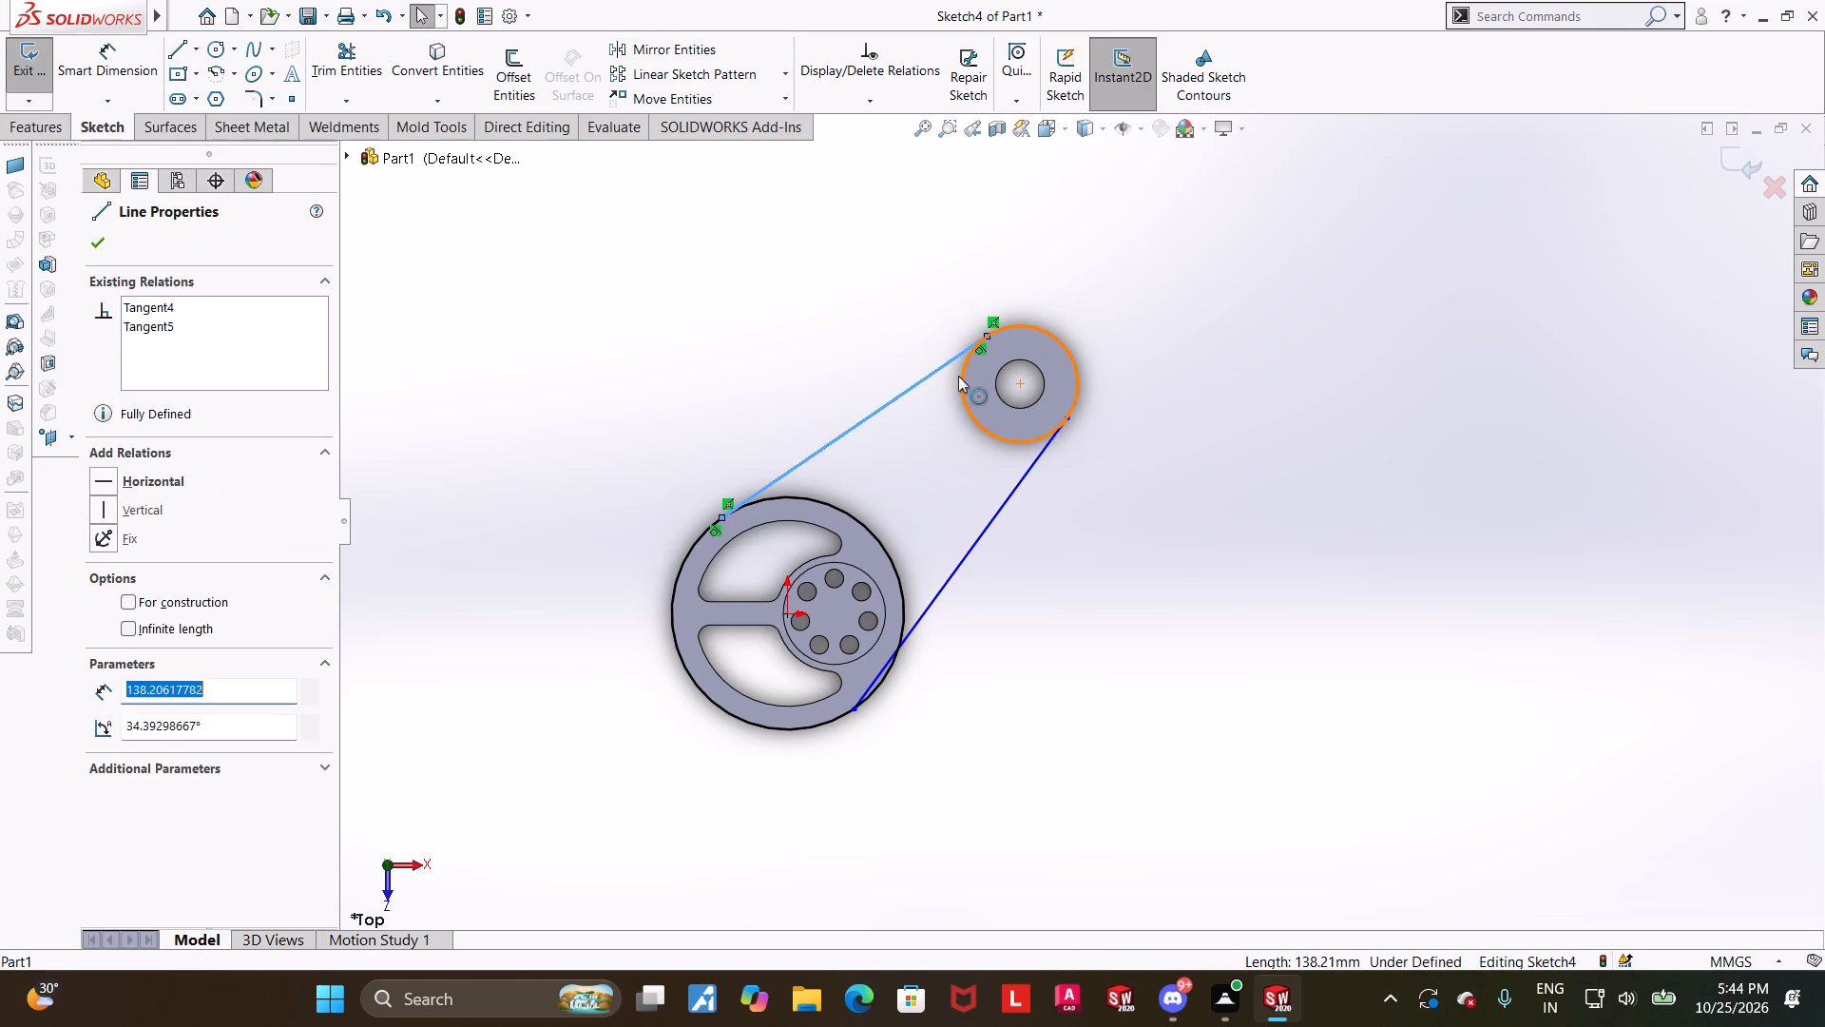
ctrl+click(964, 379)
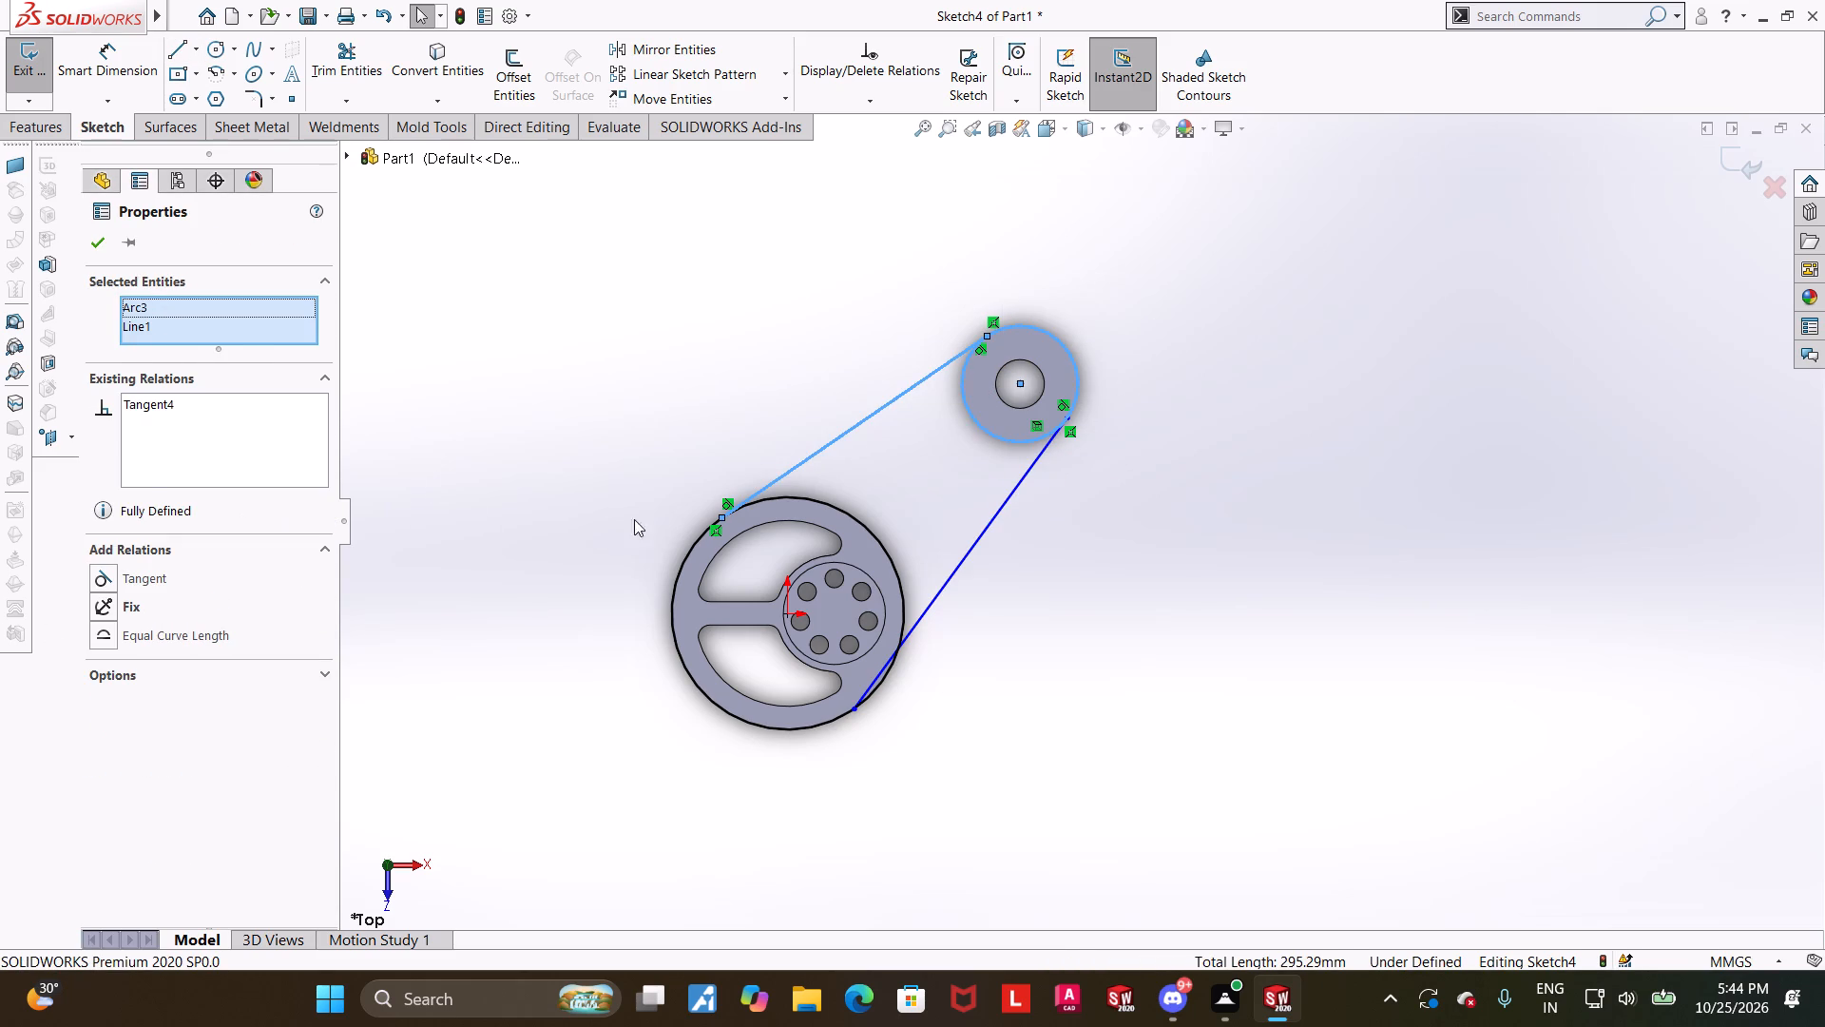
click(617, 524)
click(818, 727)
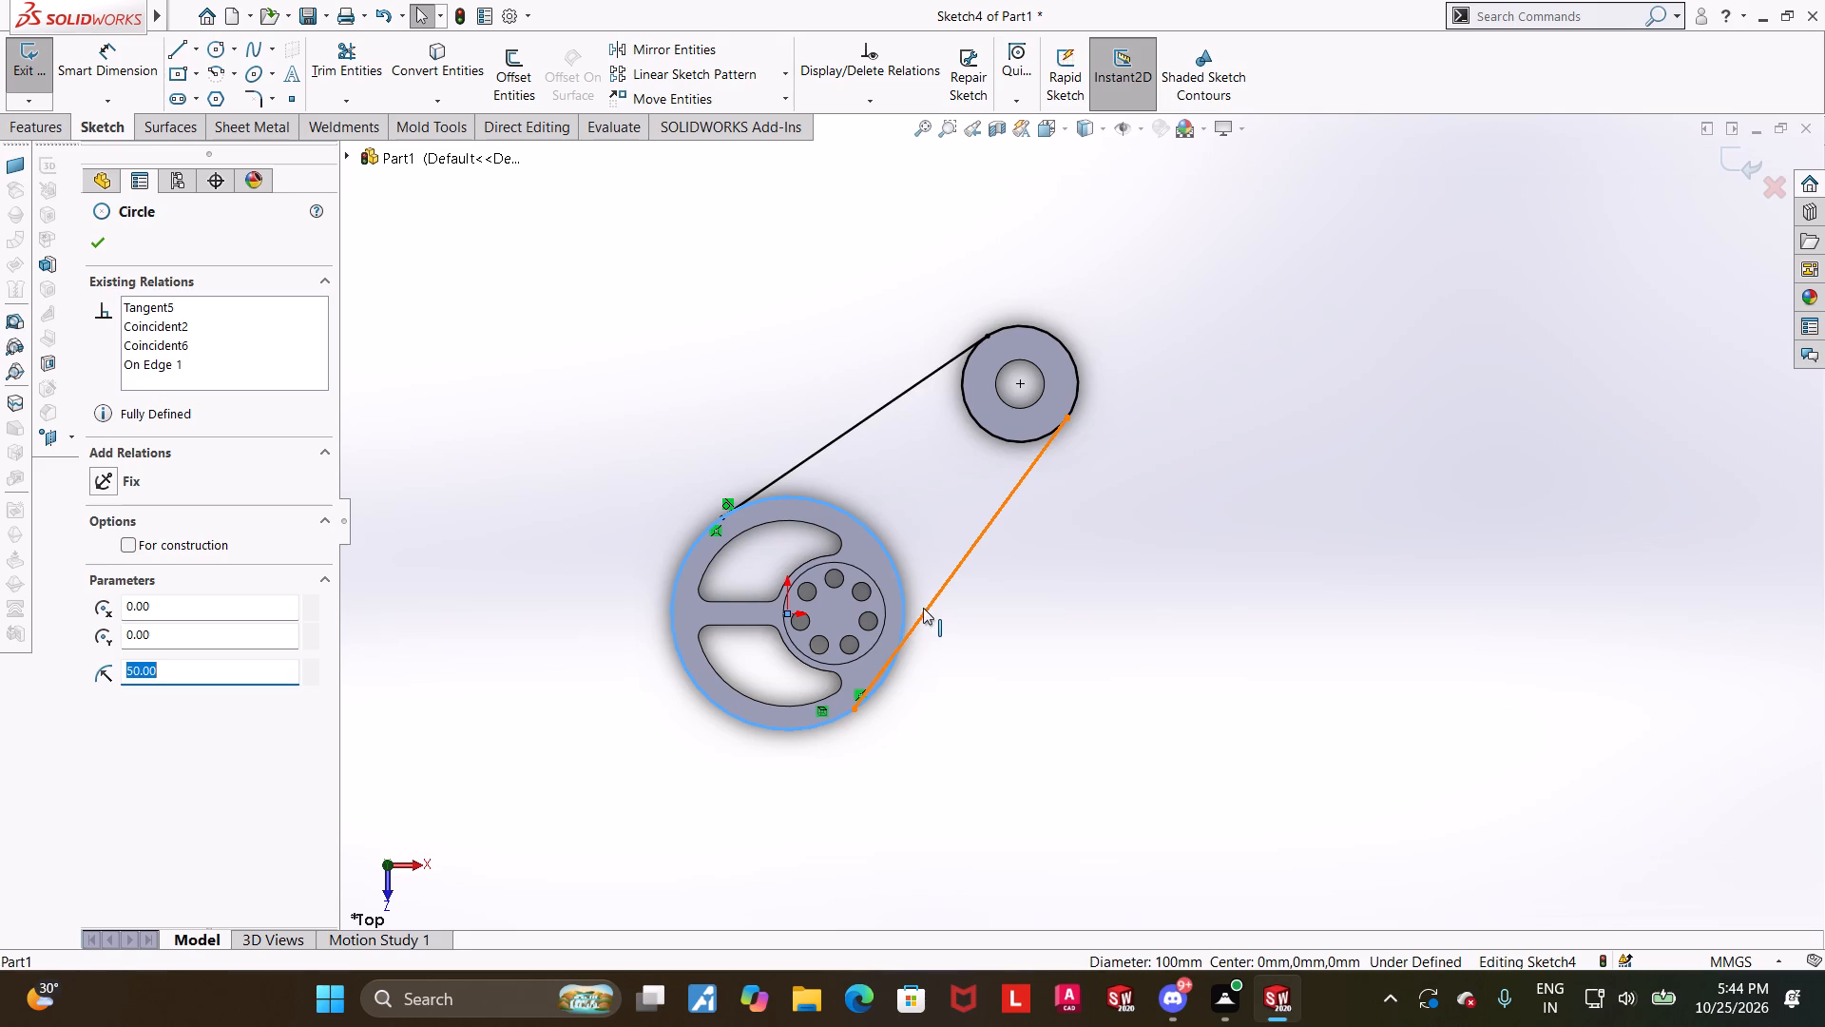
ctrl+click(923, 608)
click(101, 572)
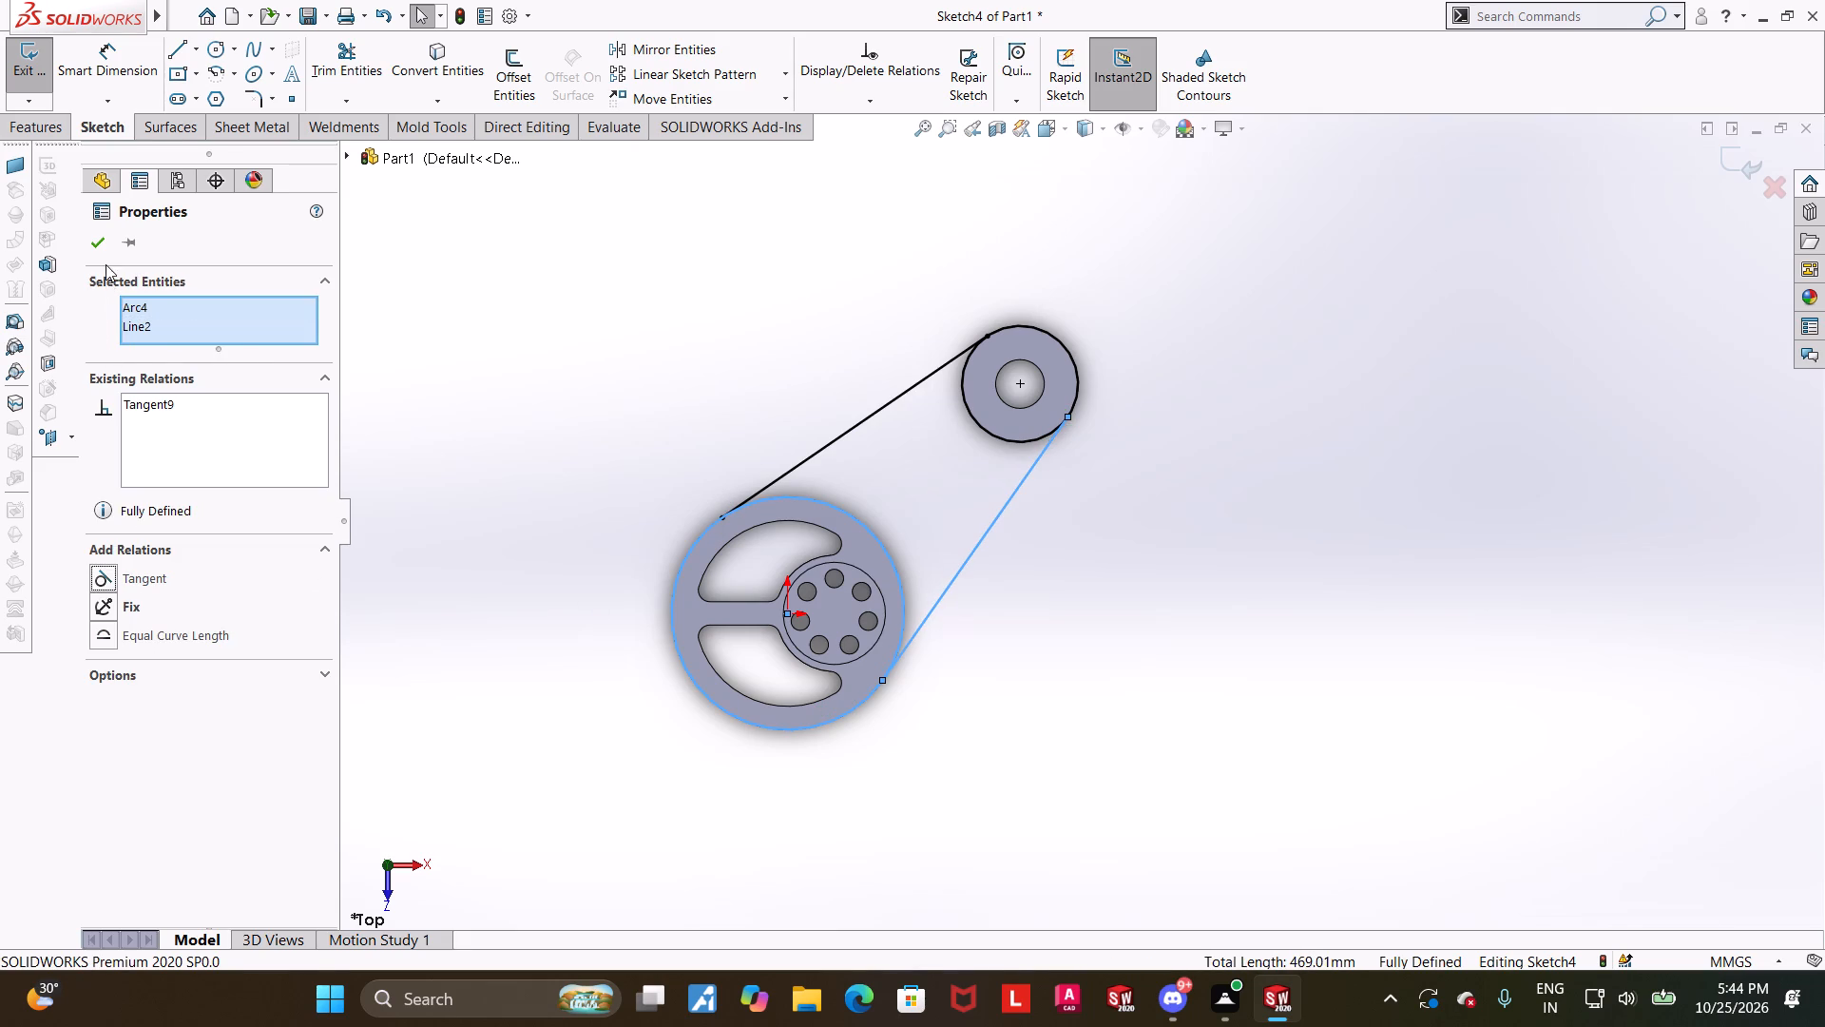
click(104, 250)
Trim away the outward-facing arcs of the ring and boss circles, leaving a closed profile between the two tangent lines.
click(328, 58)
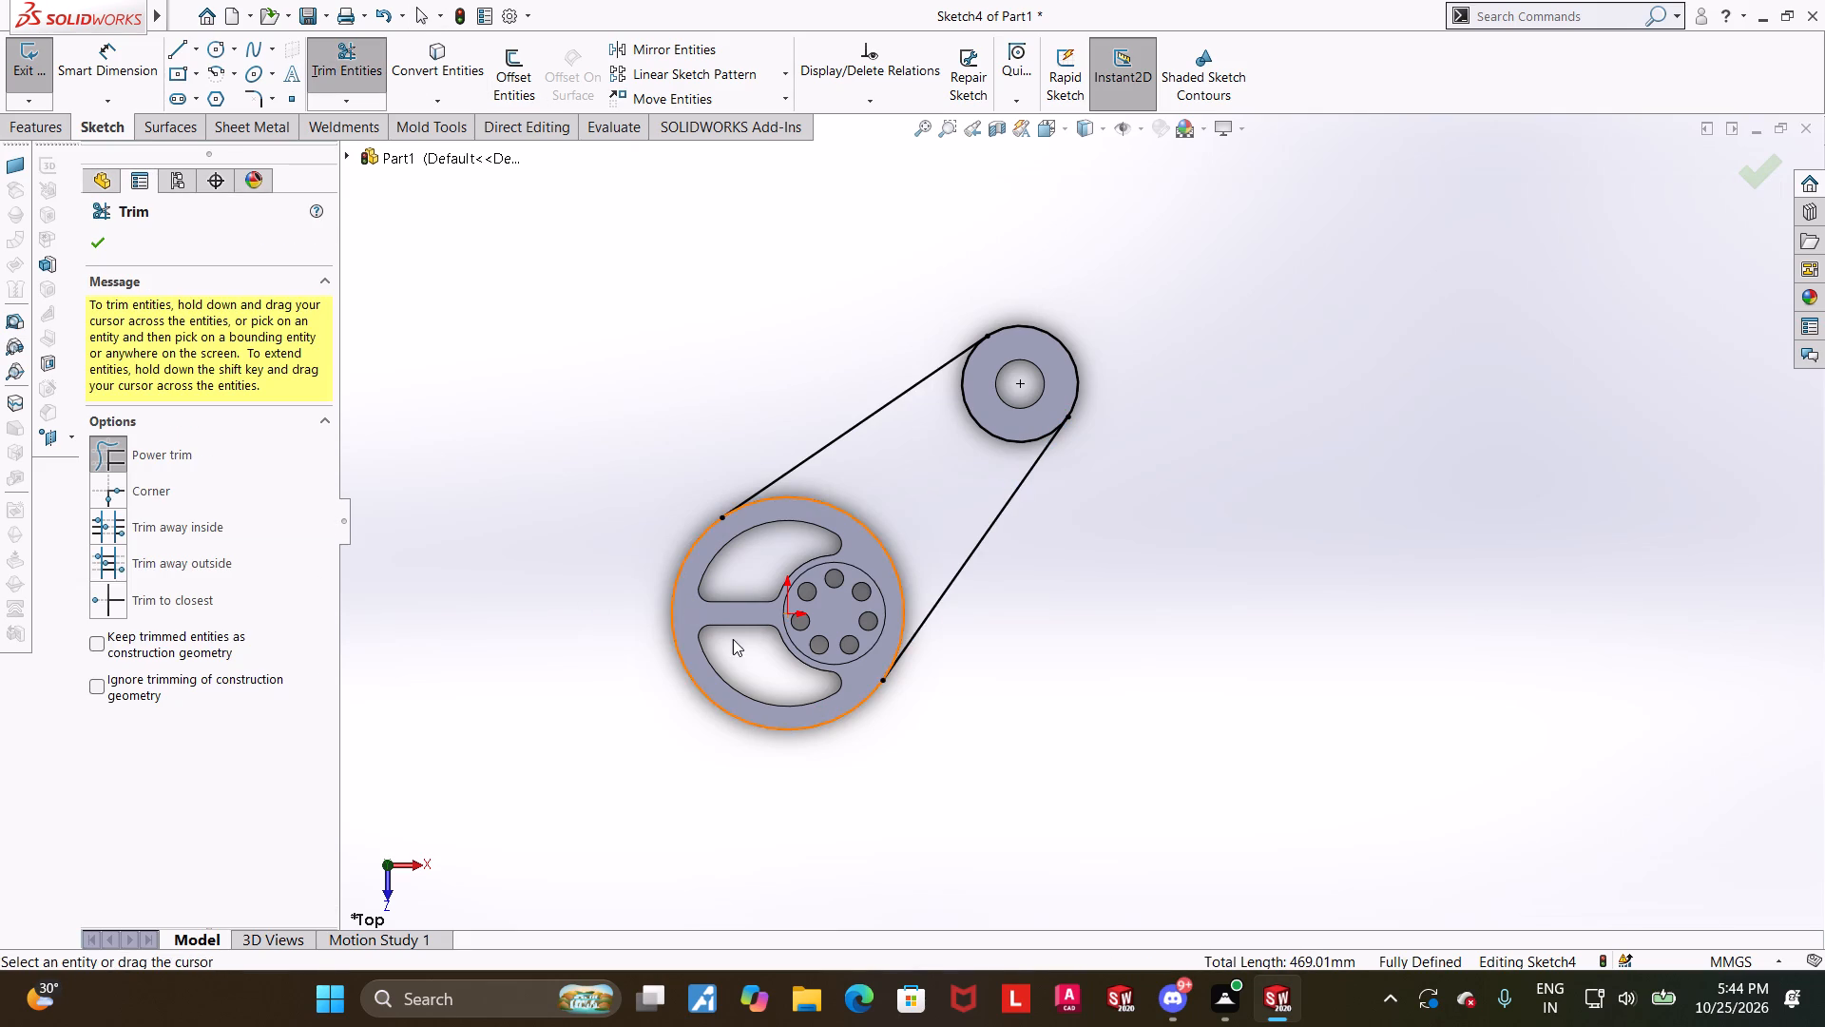
drag(733, 639, 542, 699)
drag(1043, 354, 1208, 252)
key(Escape)
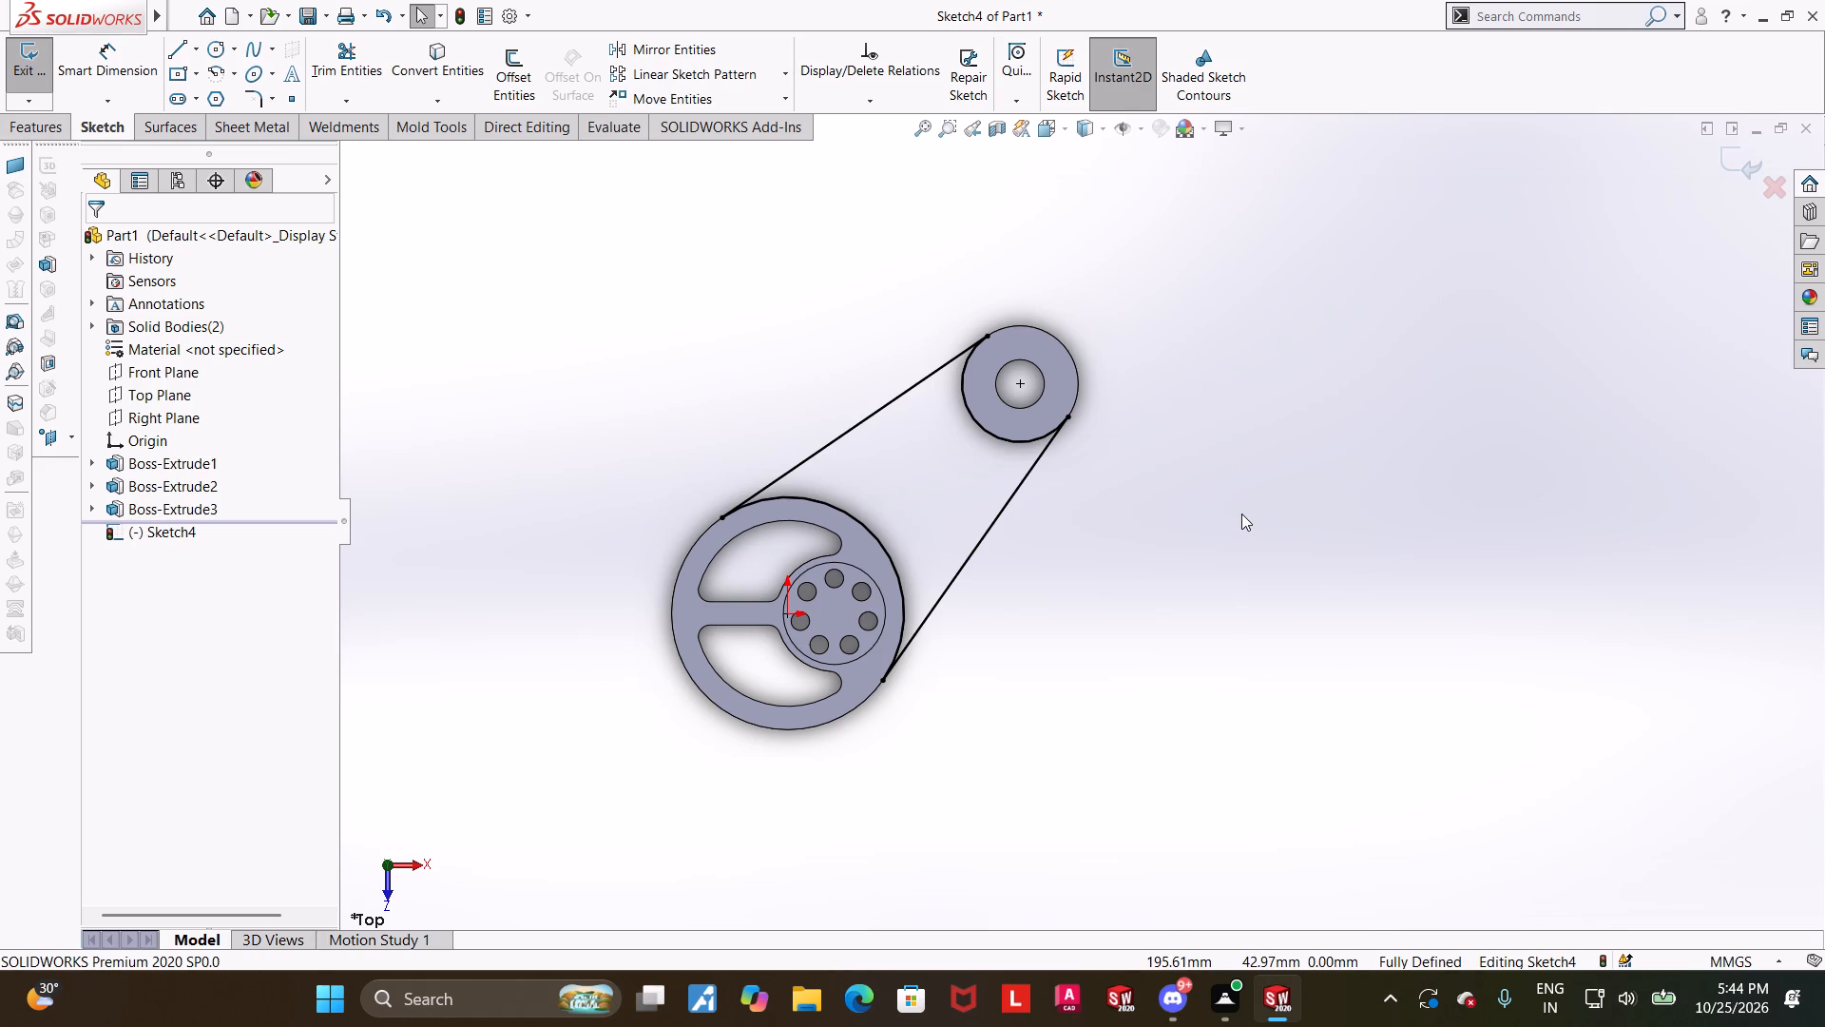
Examine the closed web profile against the ring and boss from several angles and in the Top view.
scroll(1239, 502, up, 1)
scroll(1062, 399, down, 1)
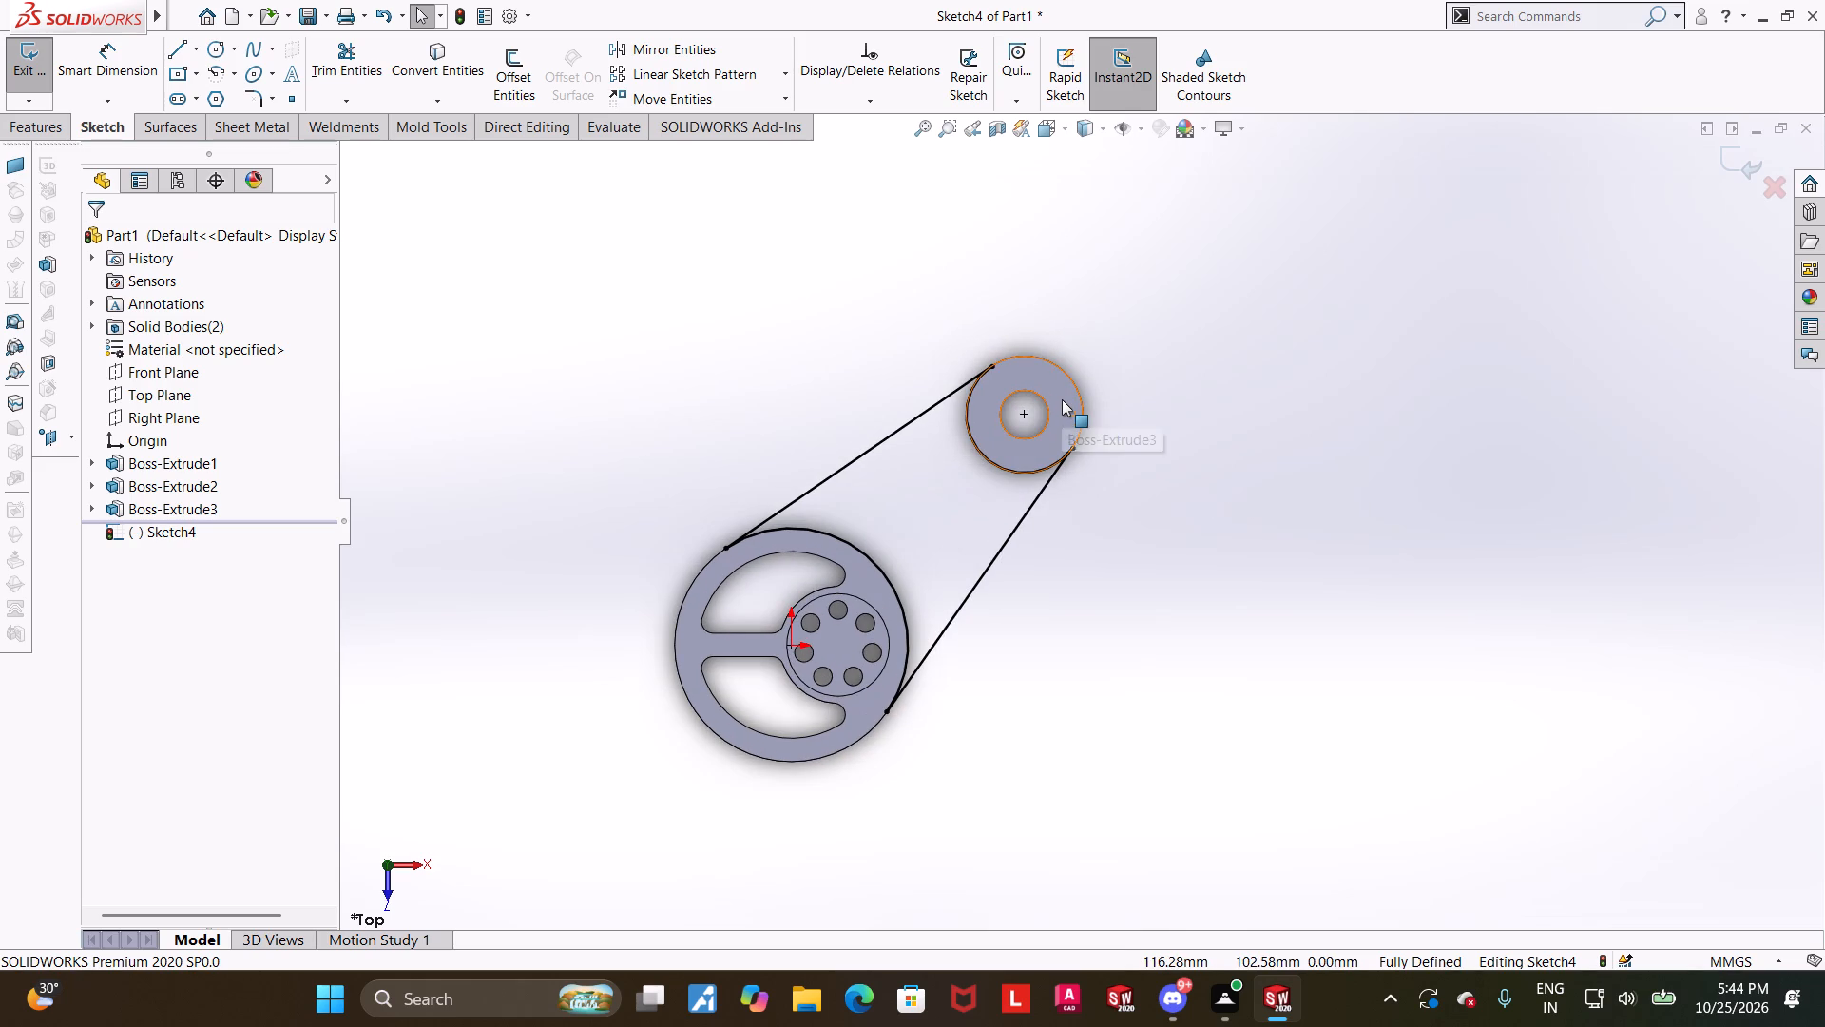
scroll(999, 449, down, 1)
middle_drag(964, 414, 818, 475)
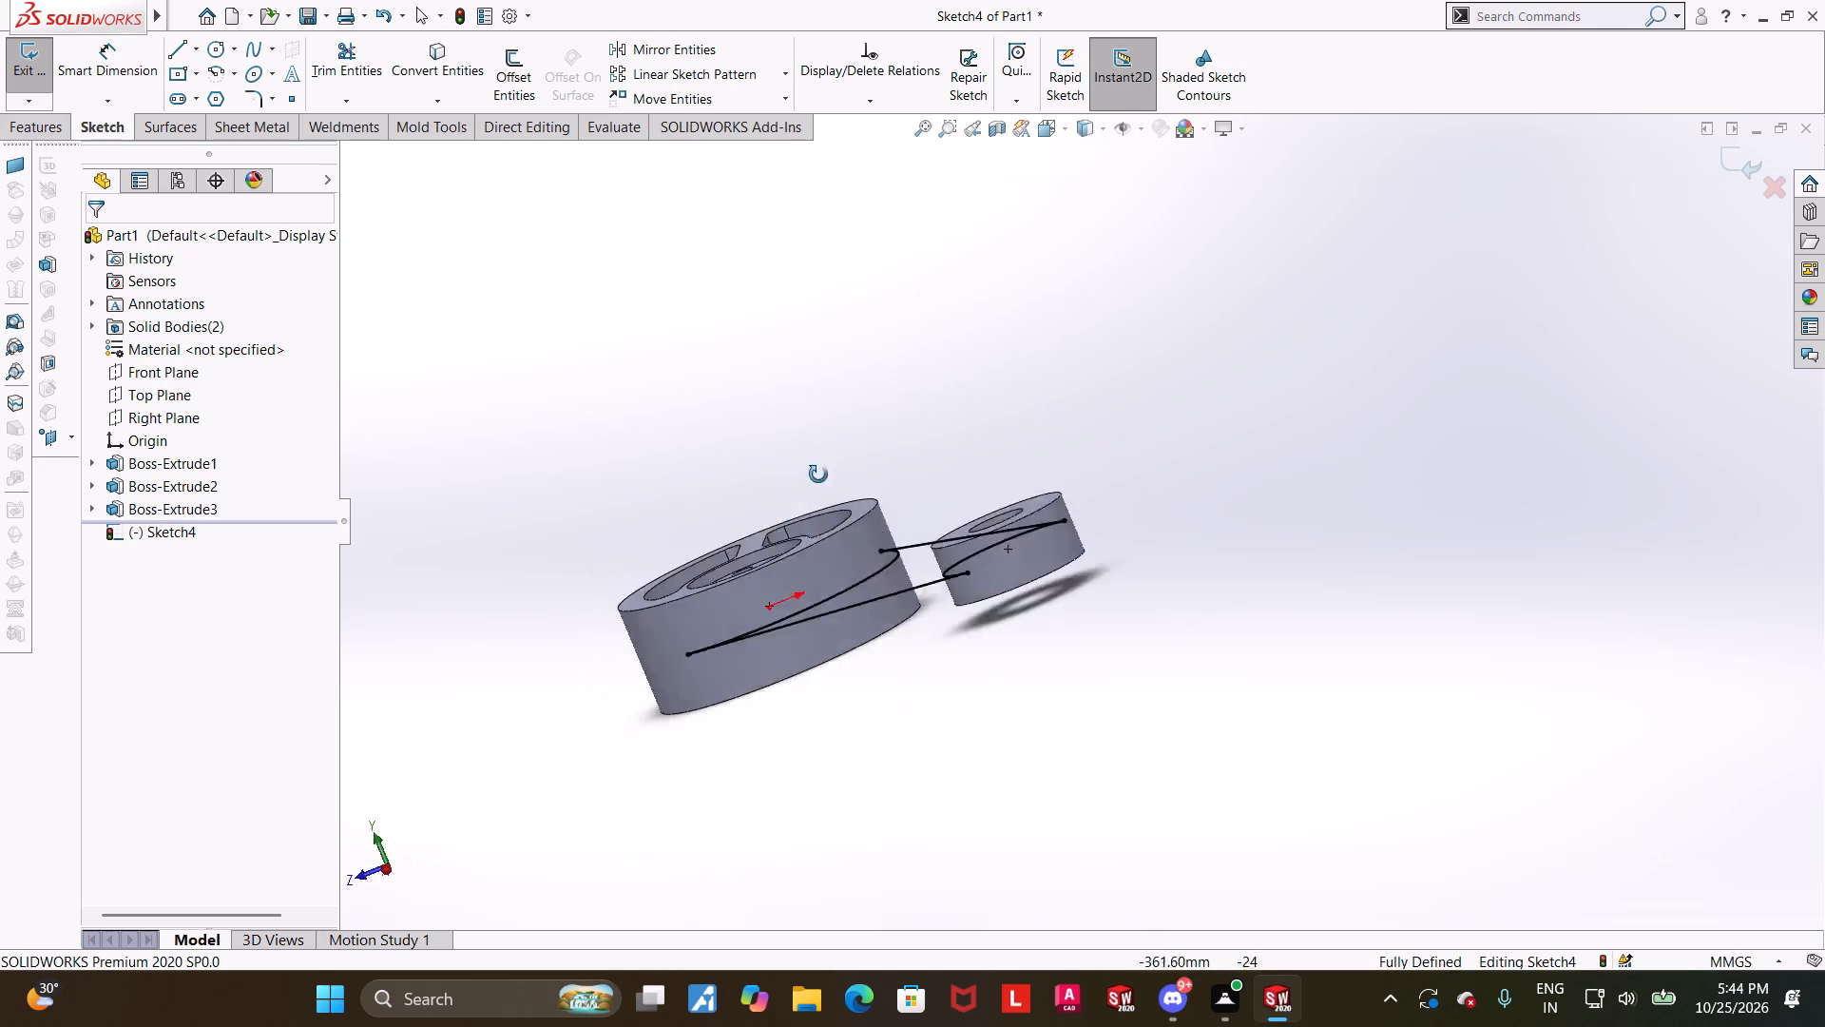
middle_drag(818, 475, 923, 453)
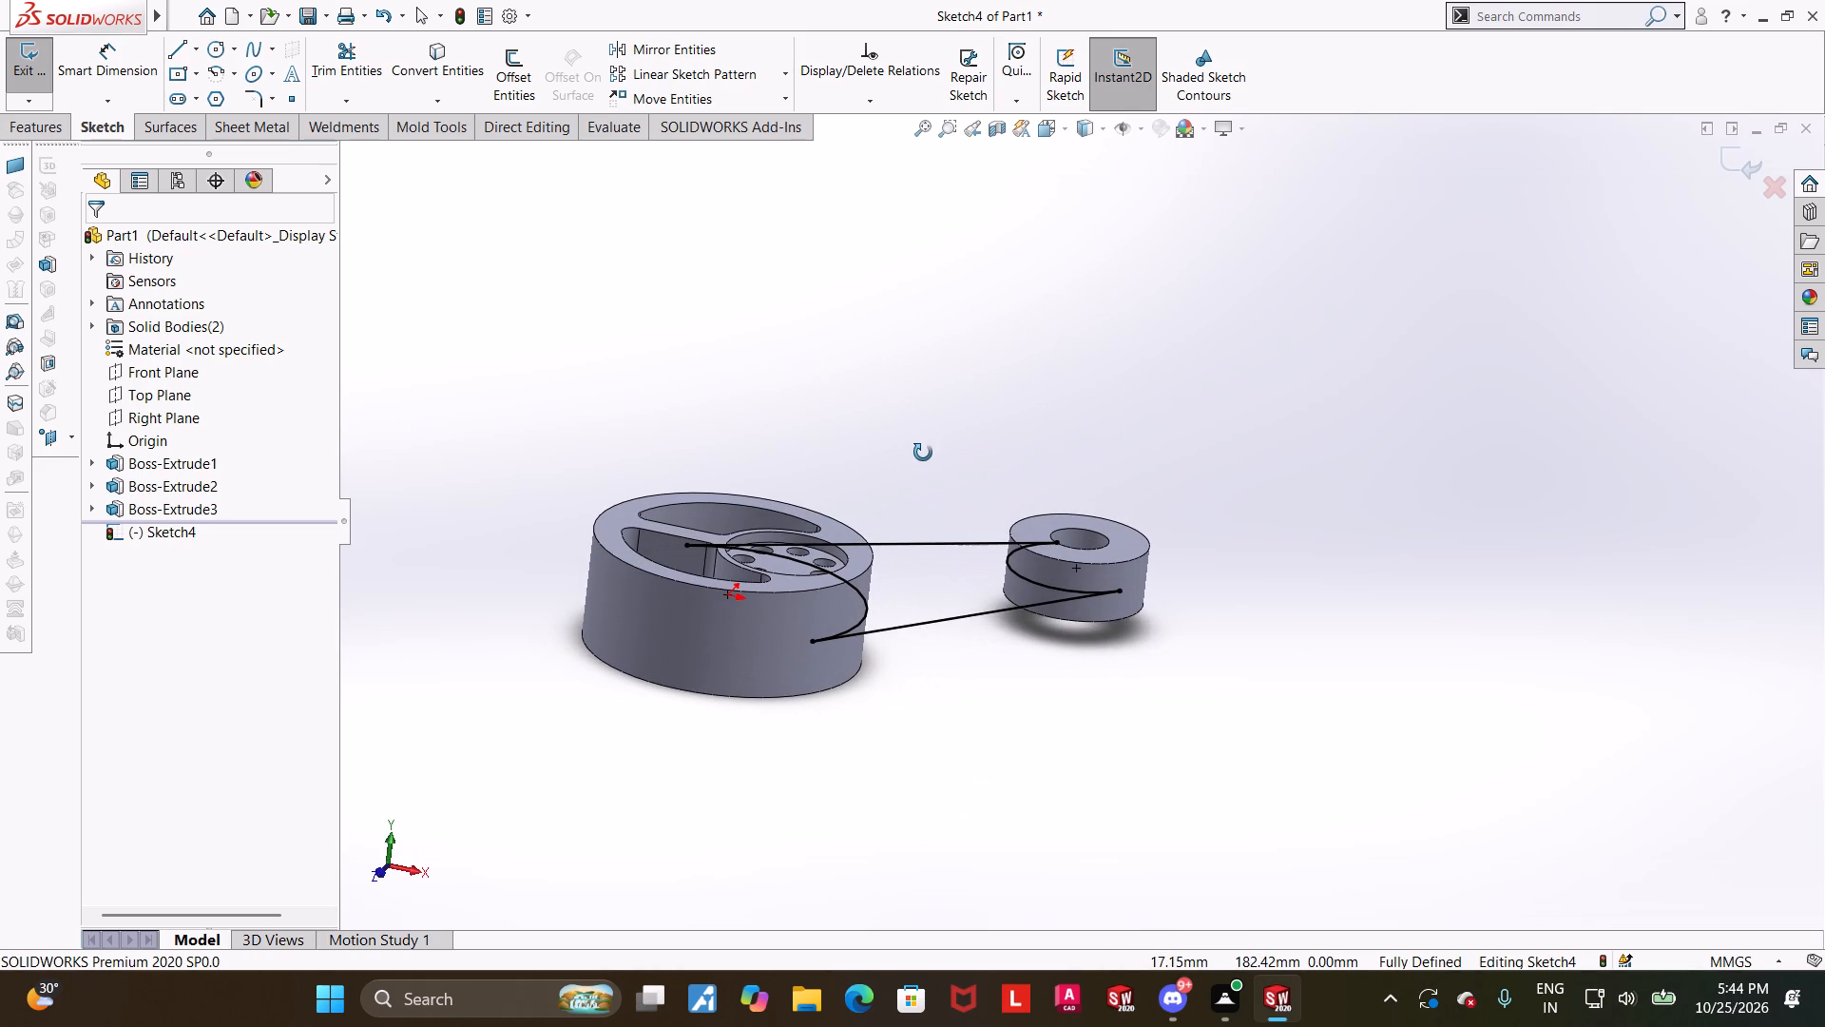
middle_drag(923, 453, 950, 481)
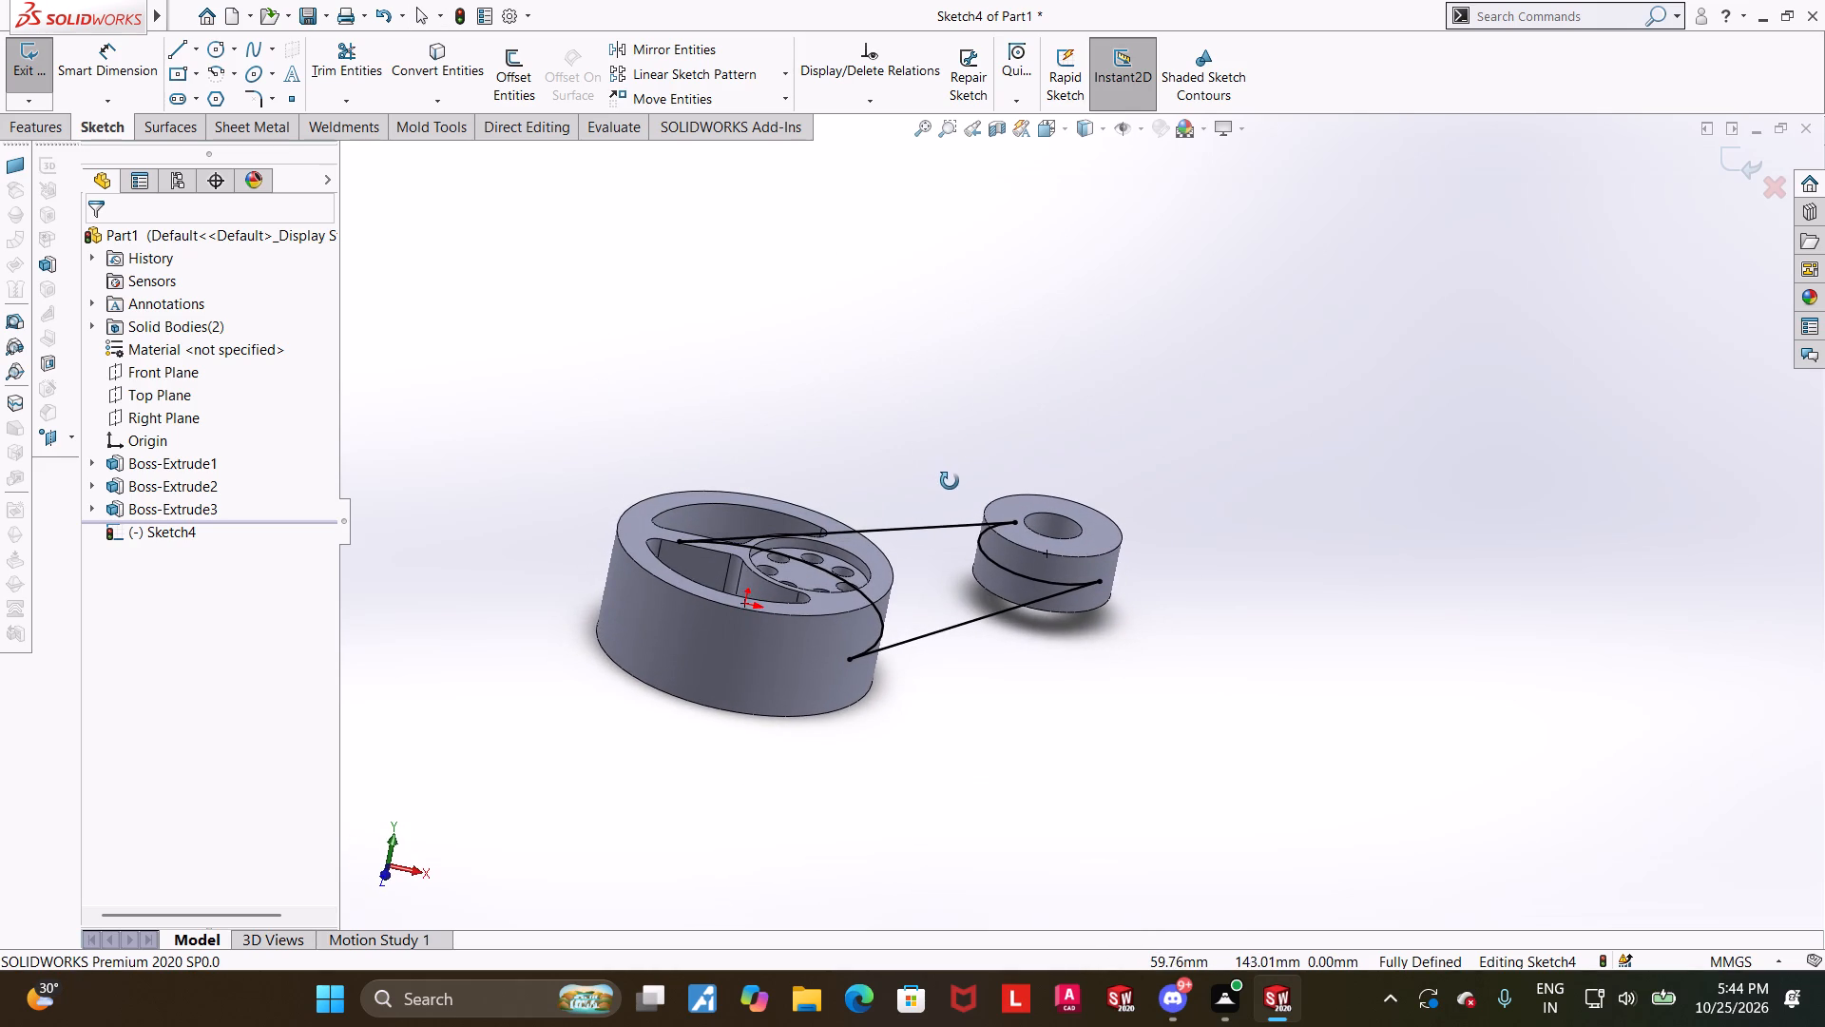
middle_drag(950, 481, 936, 464)
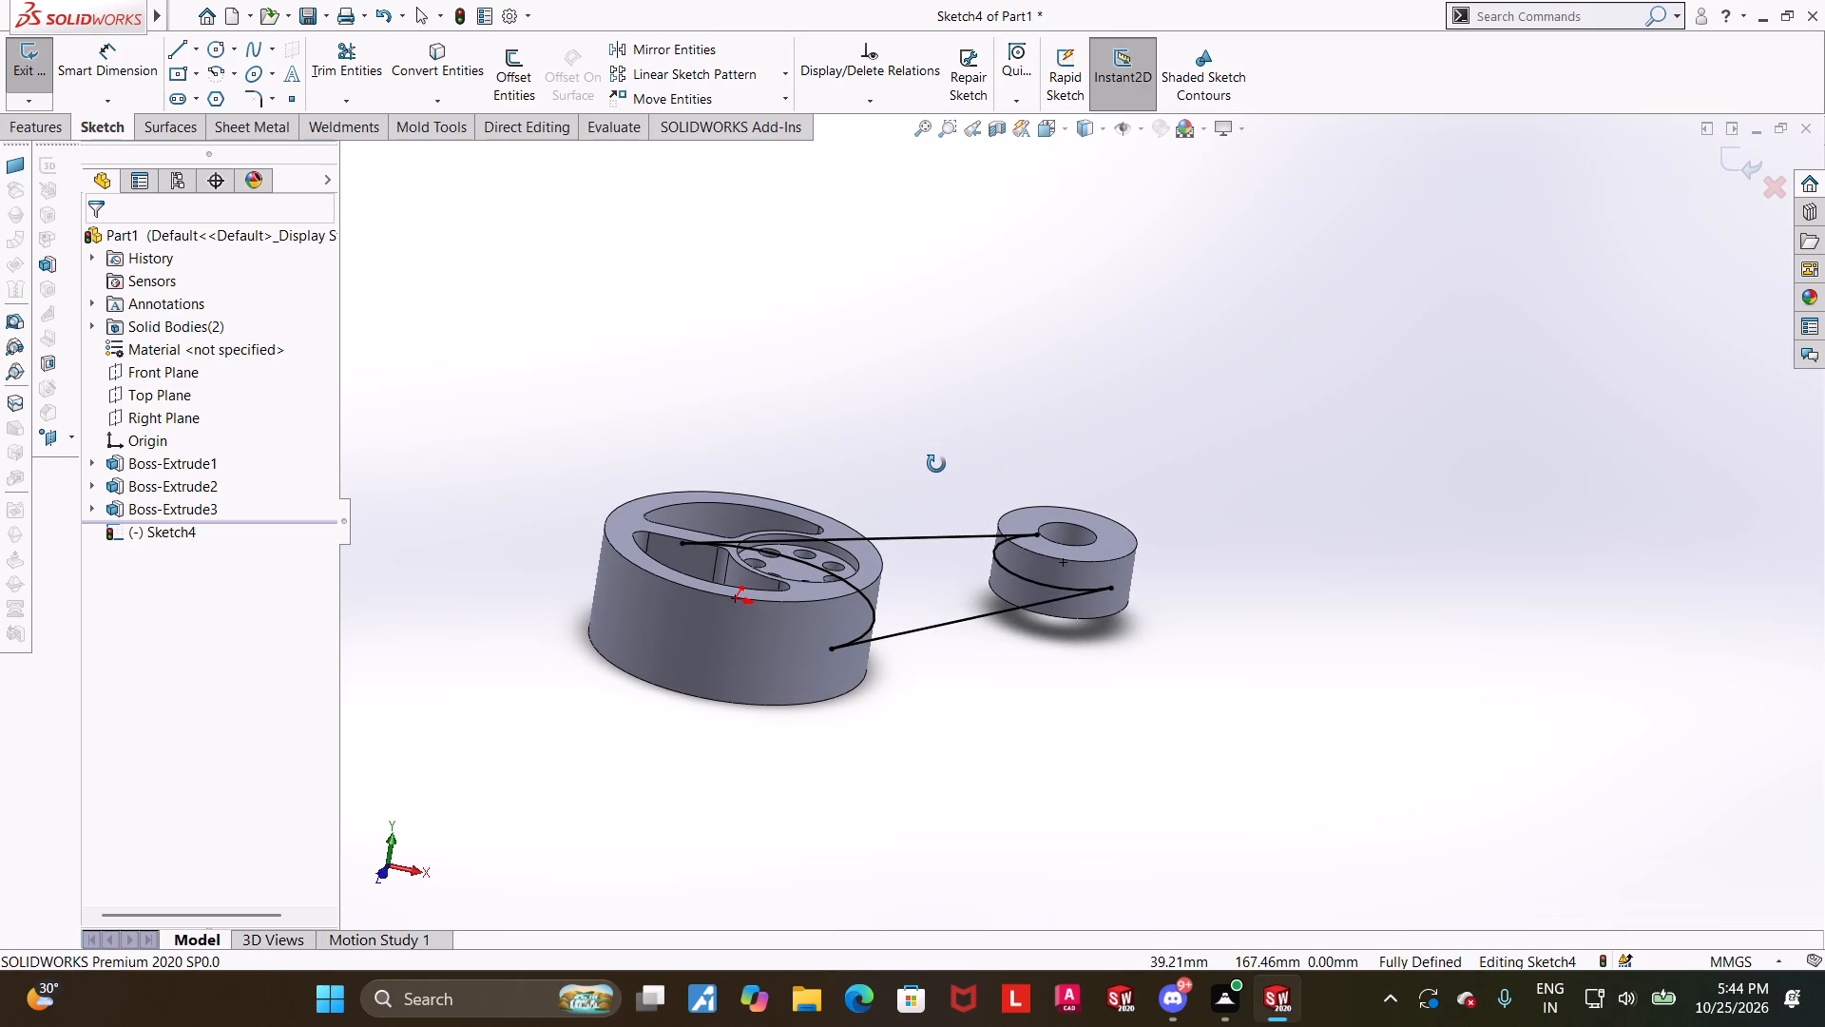
middle_drag(936, 464, 939, 466)
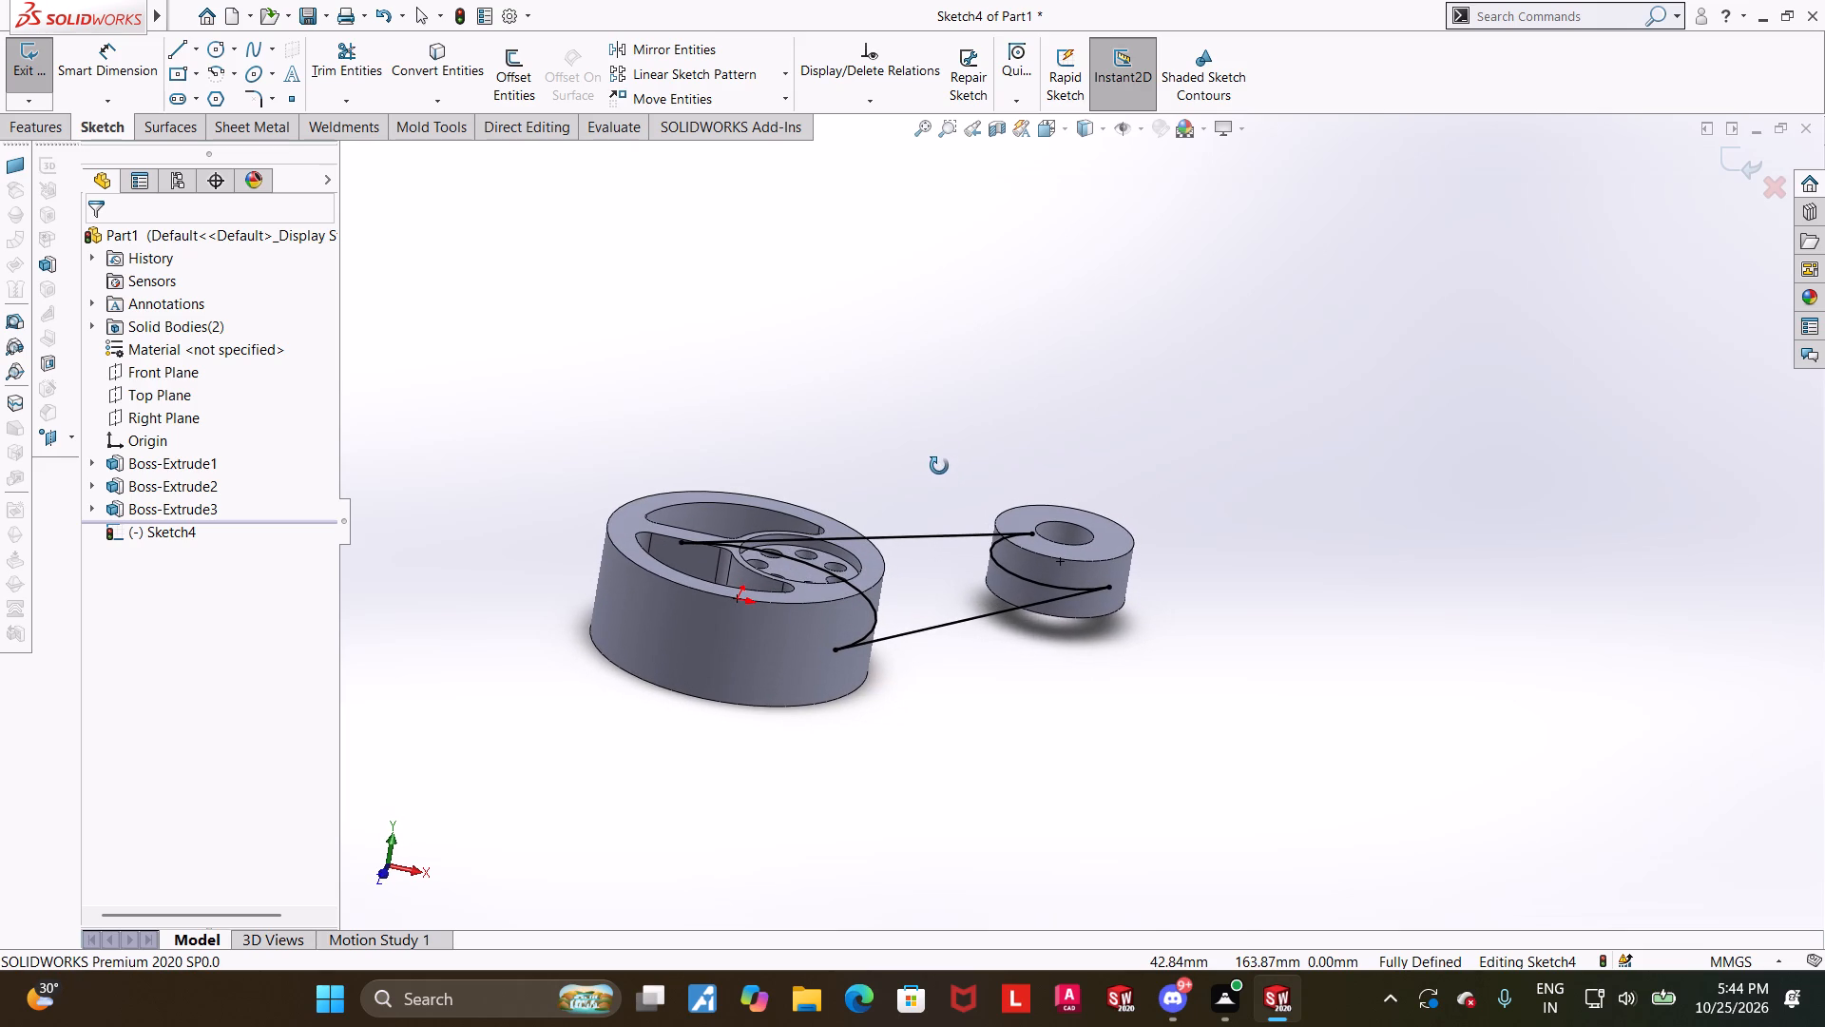
middle_drag(939, 466, 934, 457)
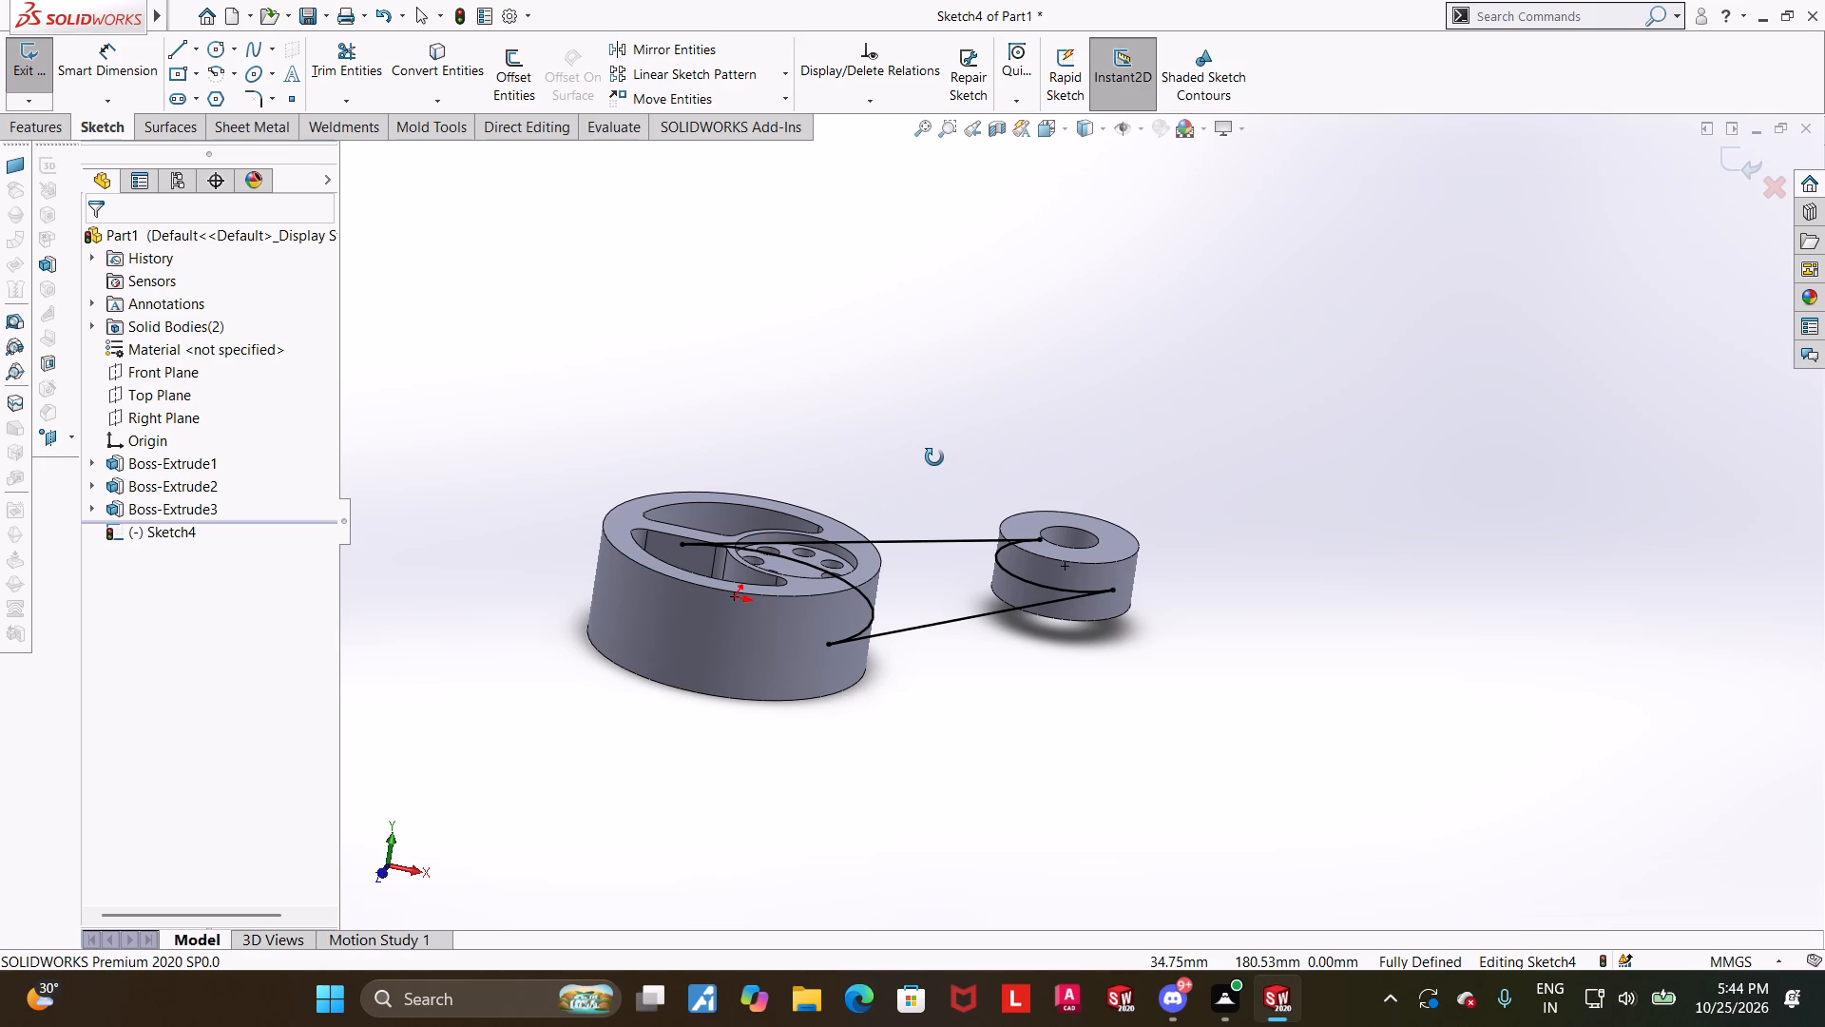
middle_drag(934, 457, 933, 434)
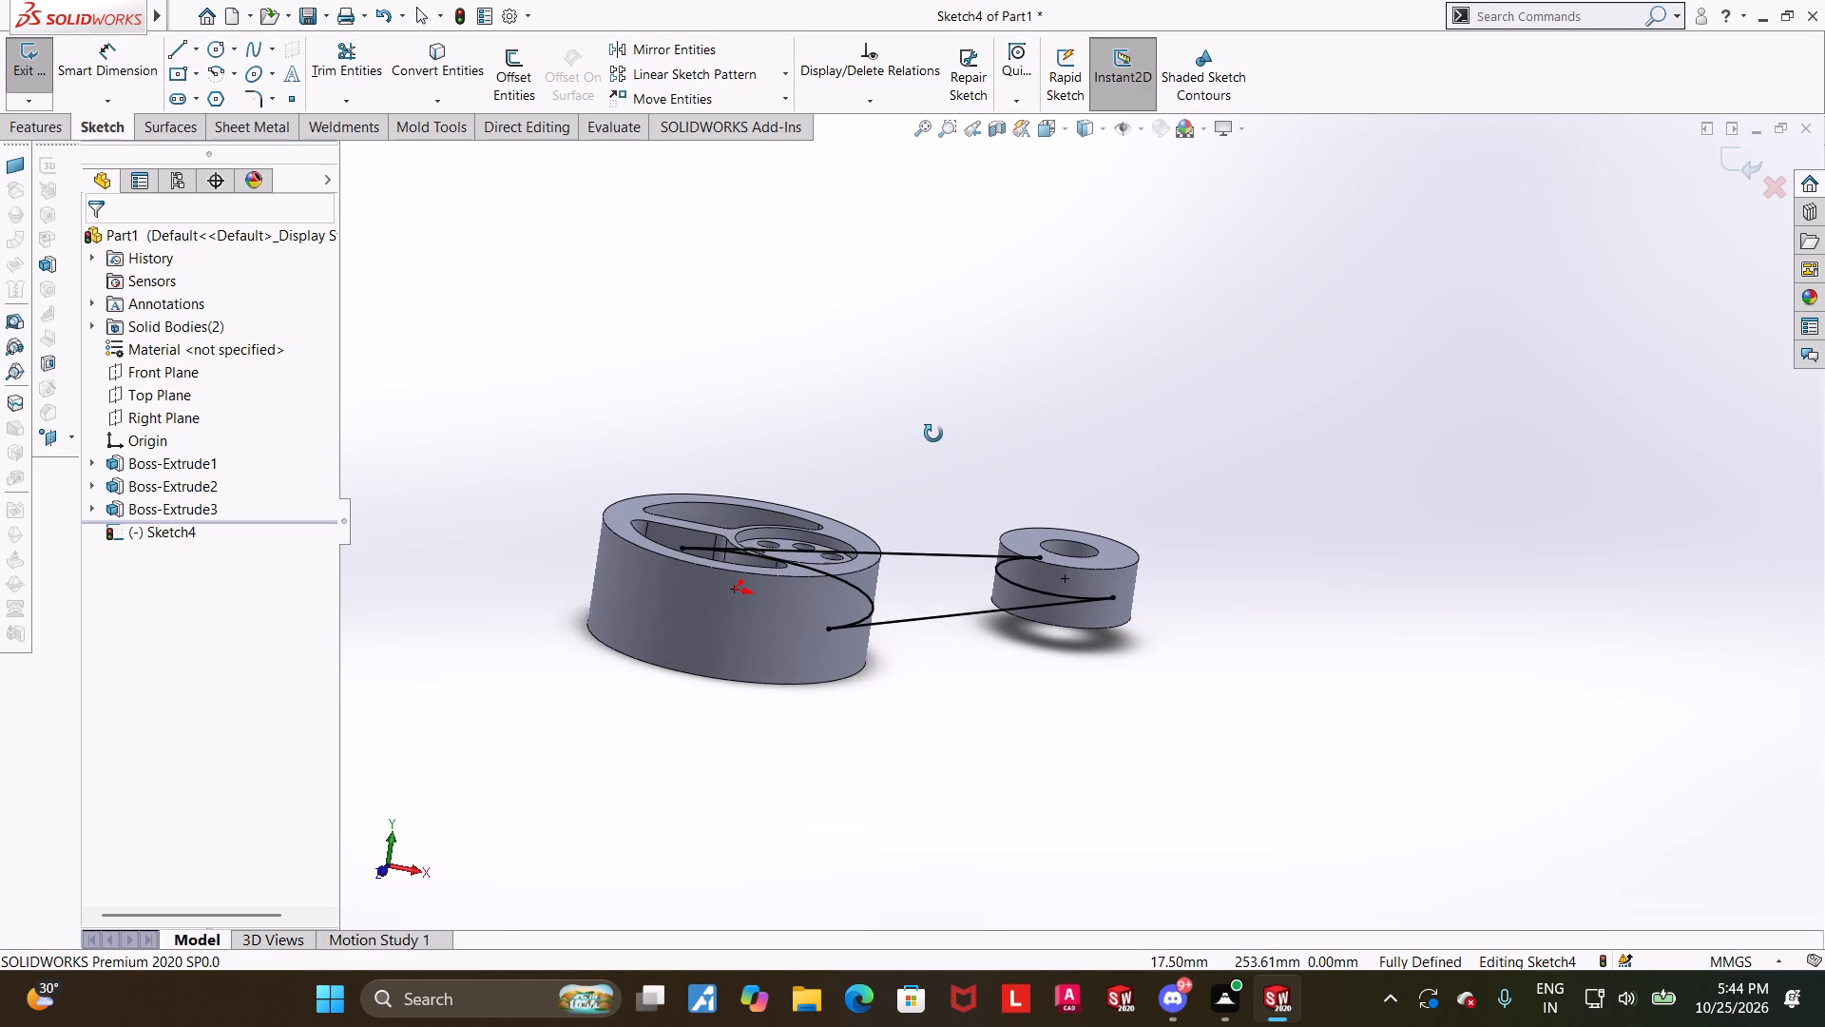
middle_drag(933, 434, 865, 492)
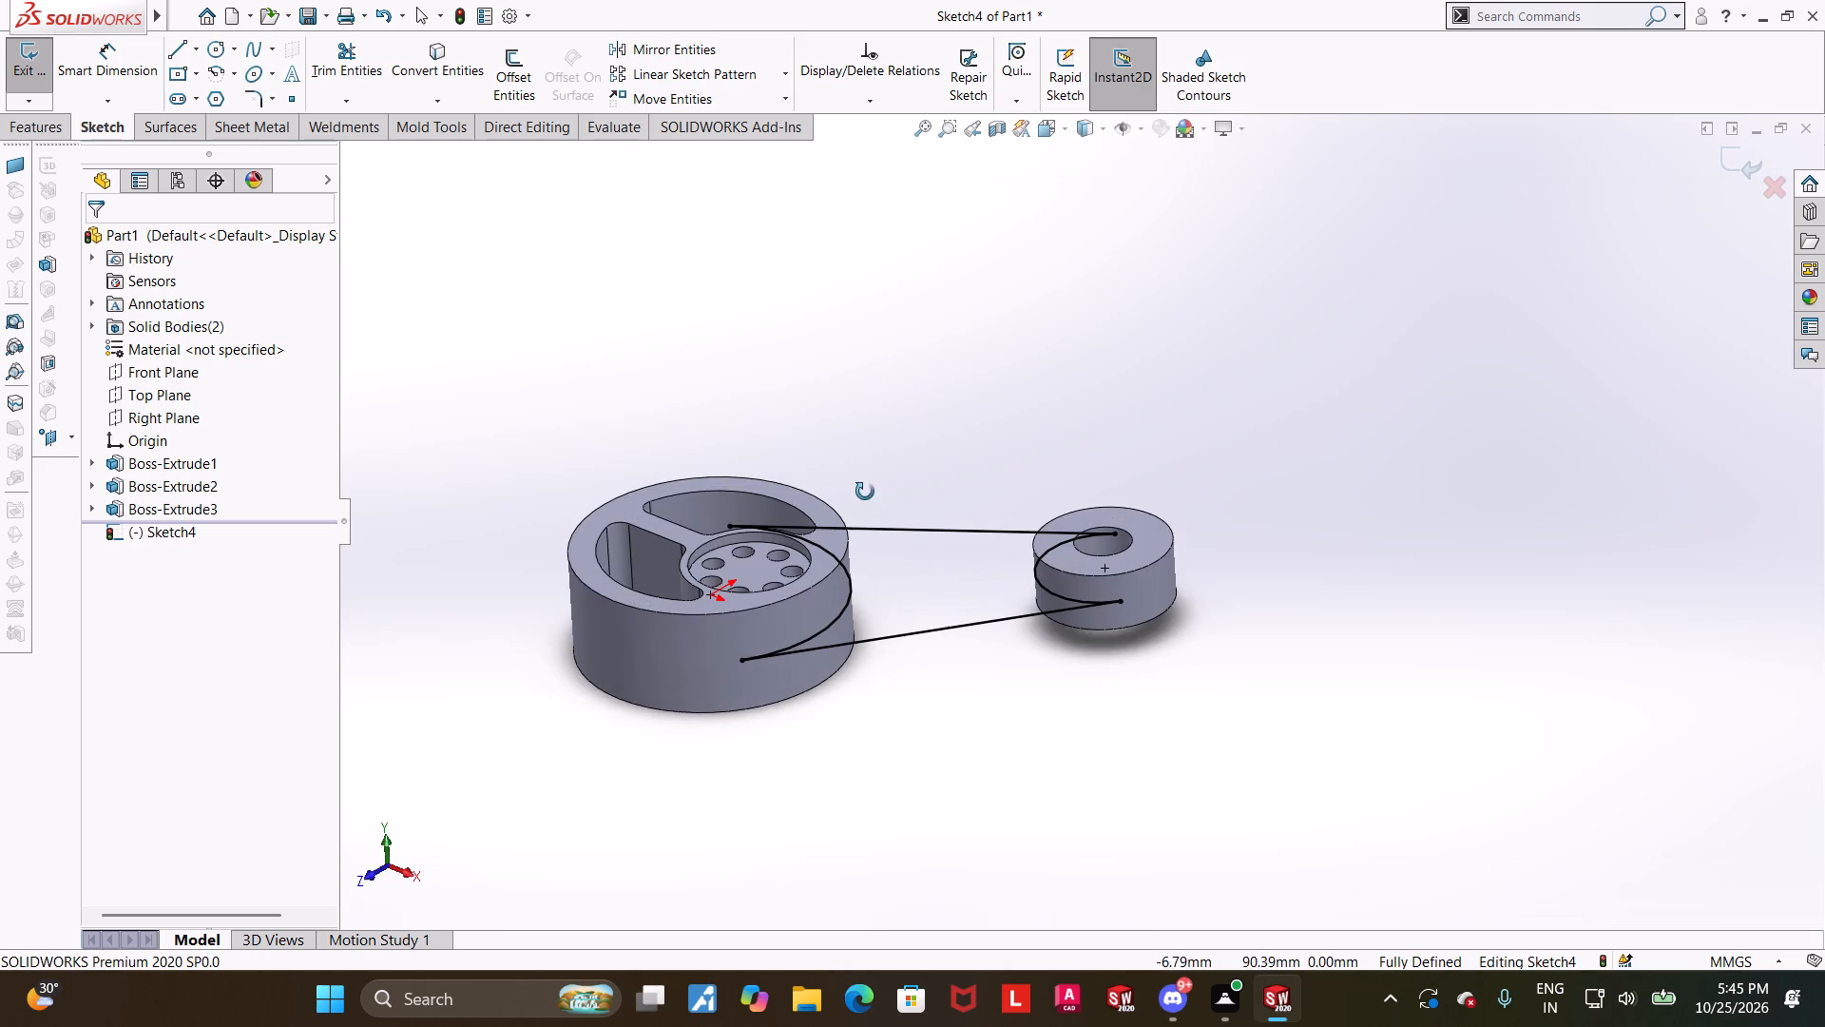
middle_drag(865, 492, 865, 503)
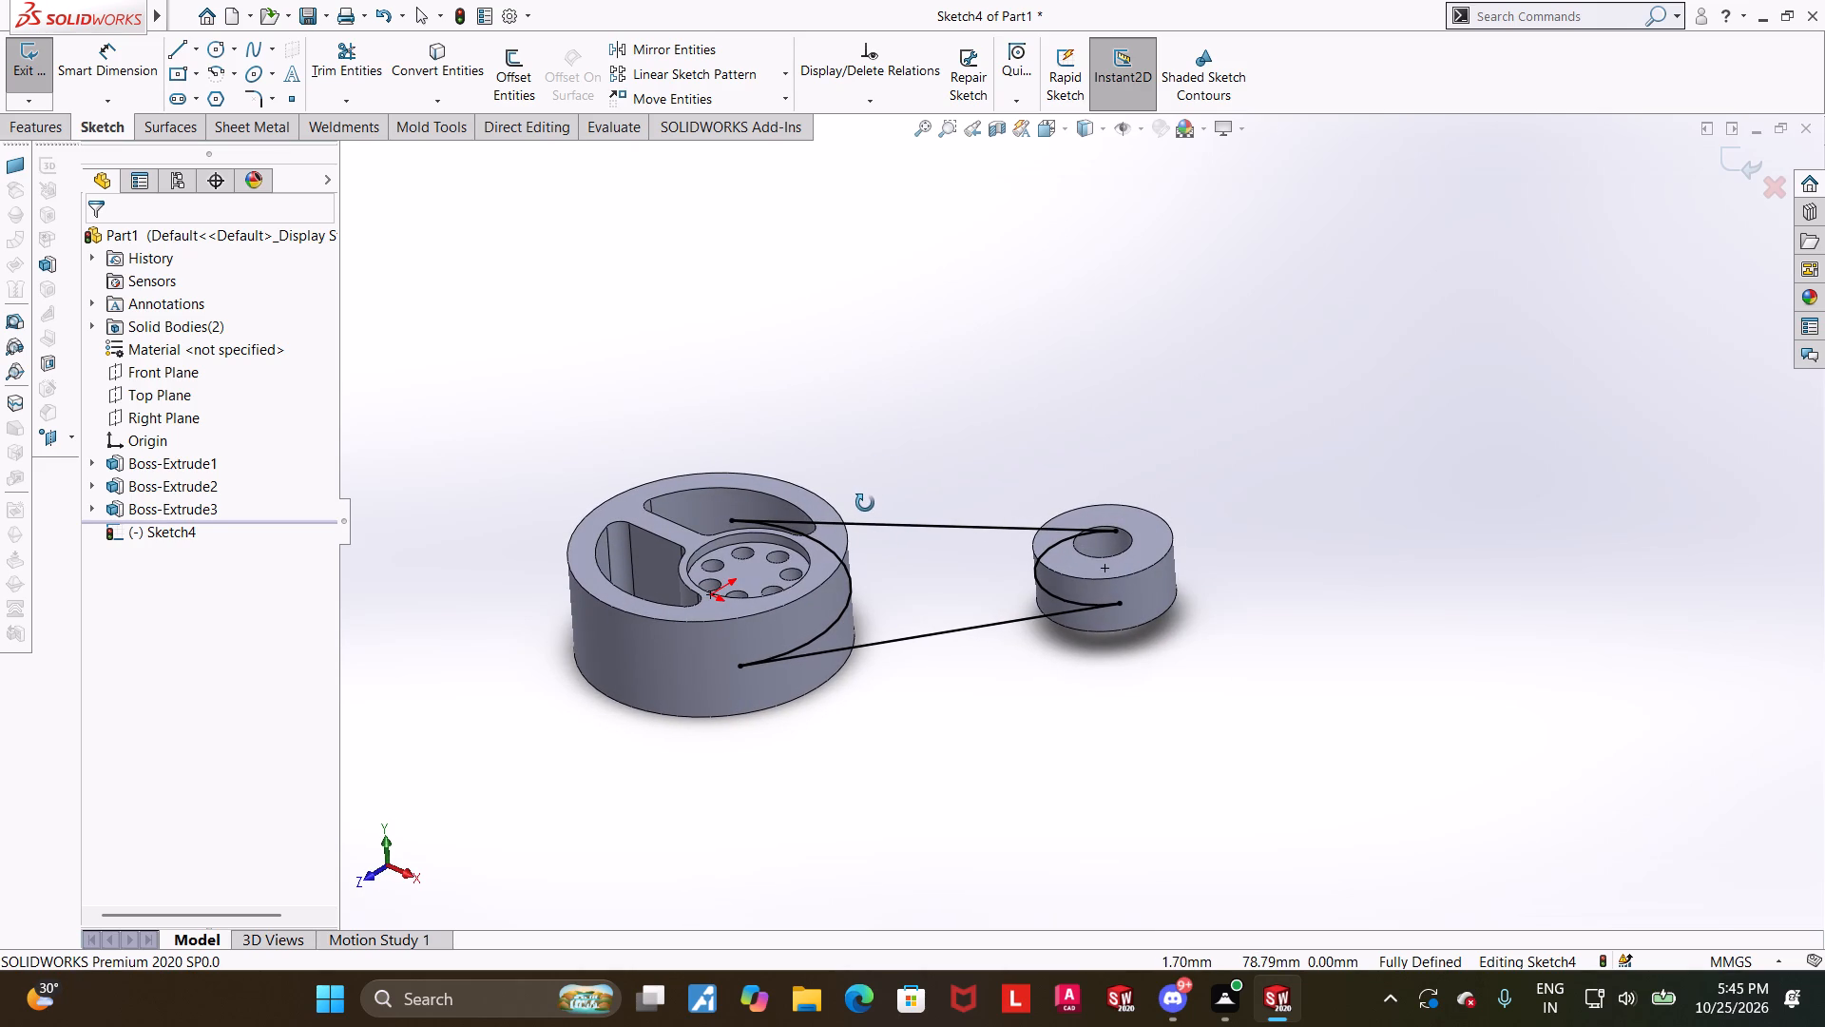
middle_drag(865, 503, 879, 481)
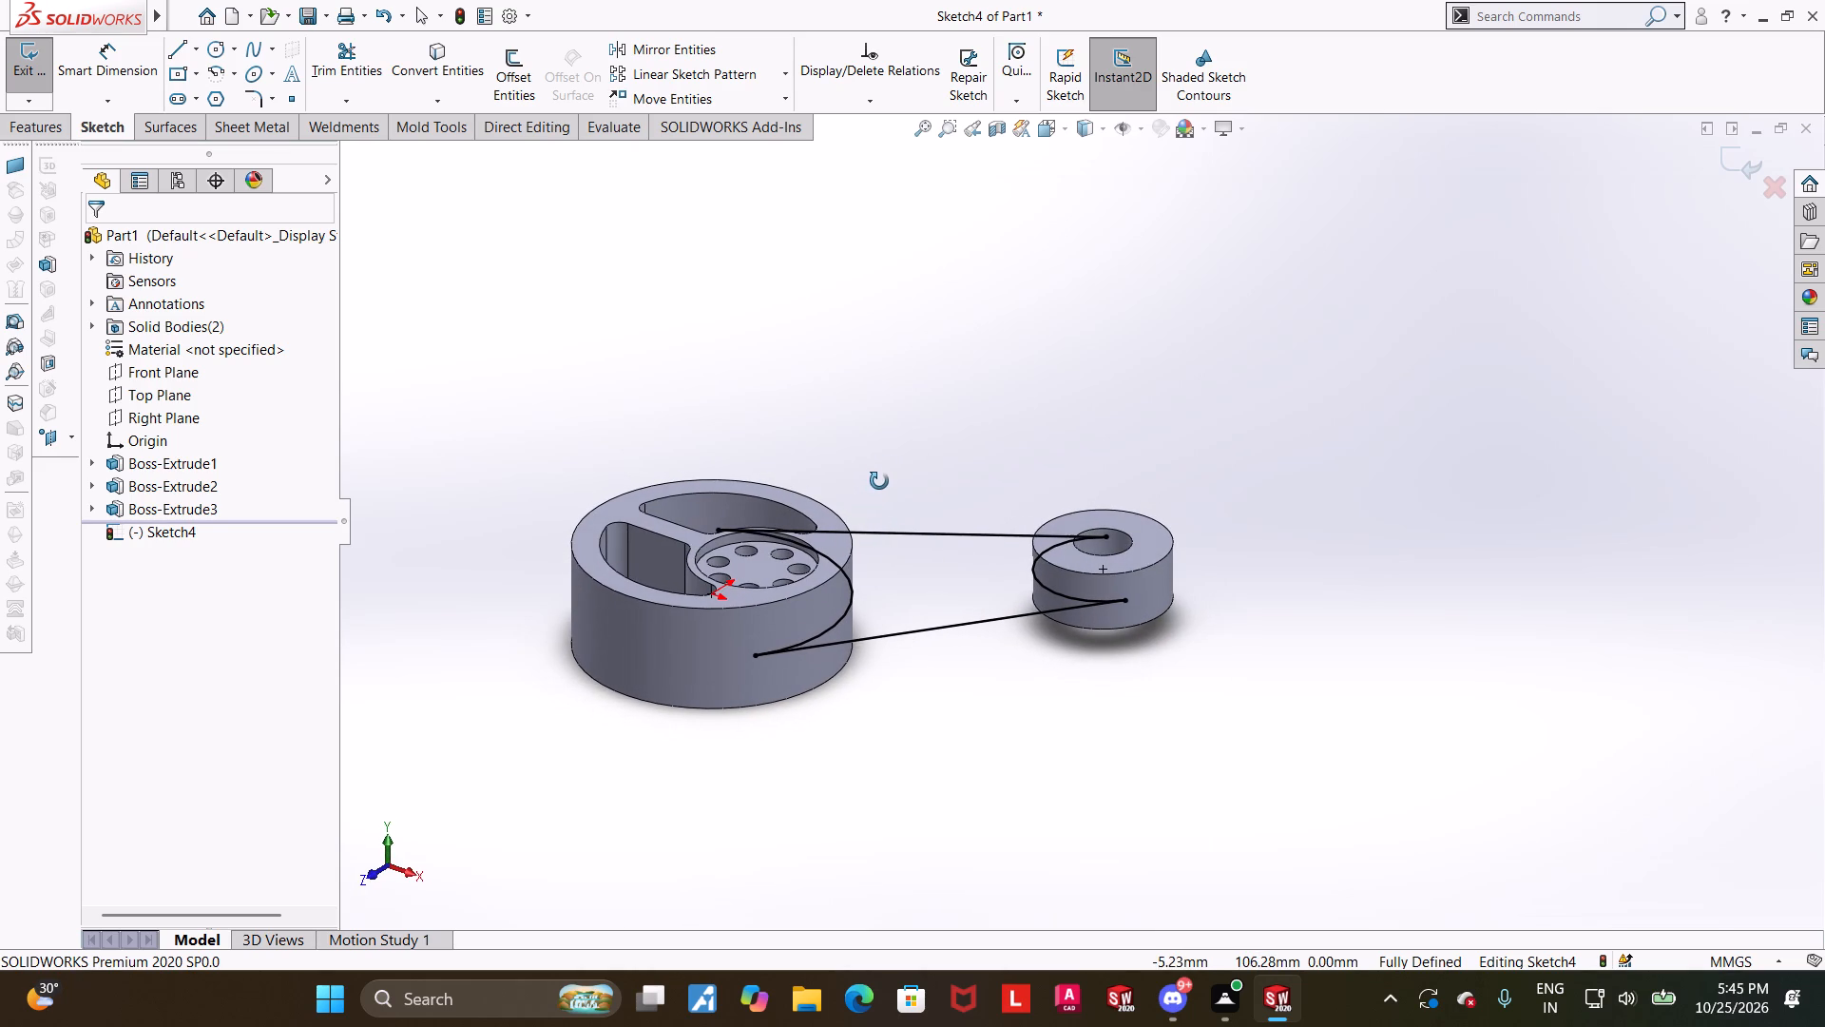
middle_drag(879, 481, 881, 501)
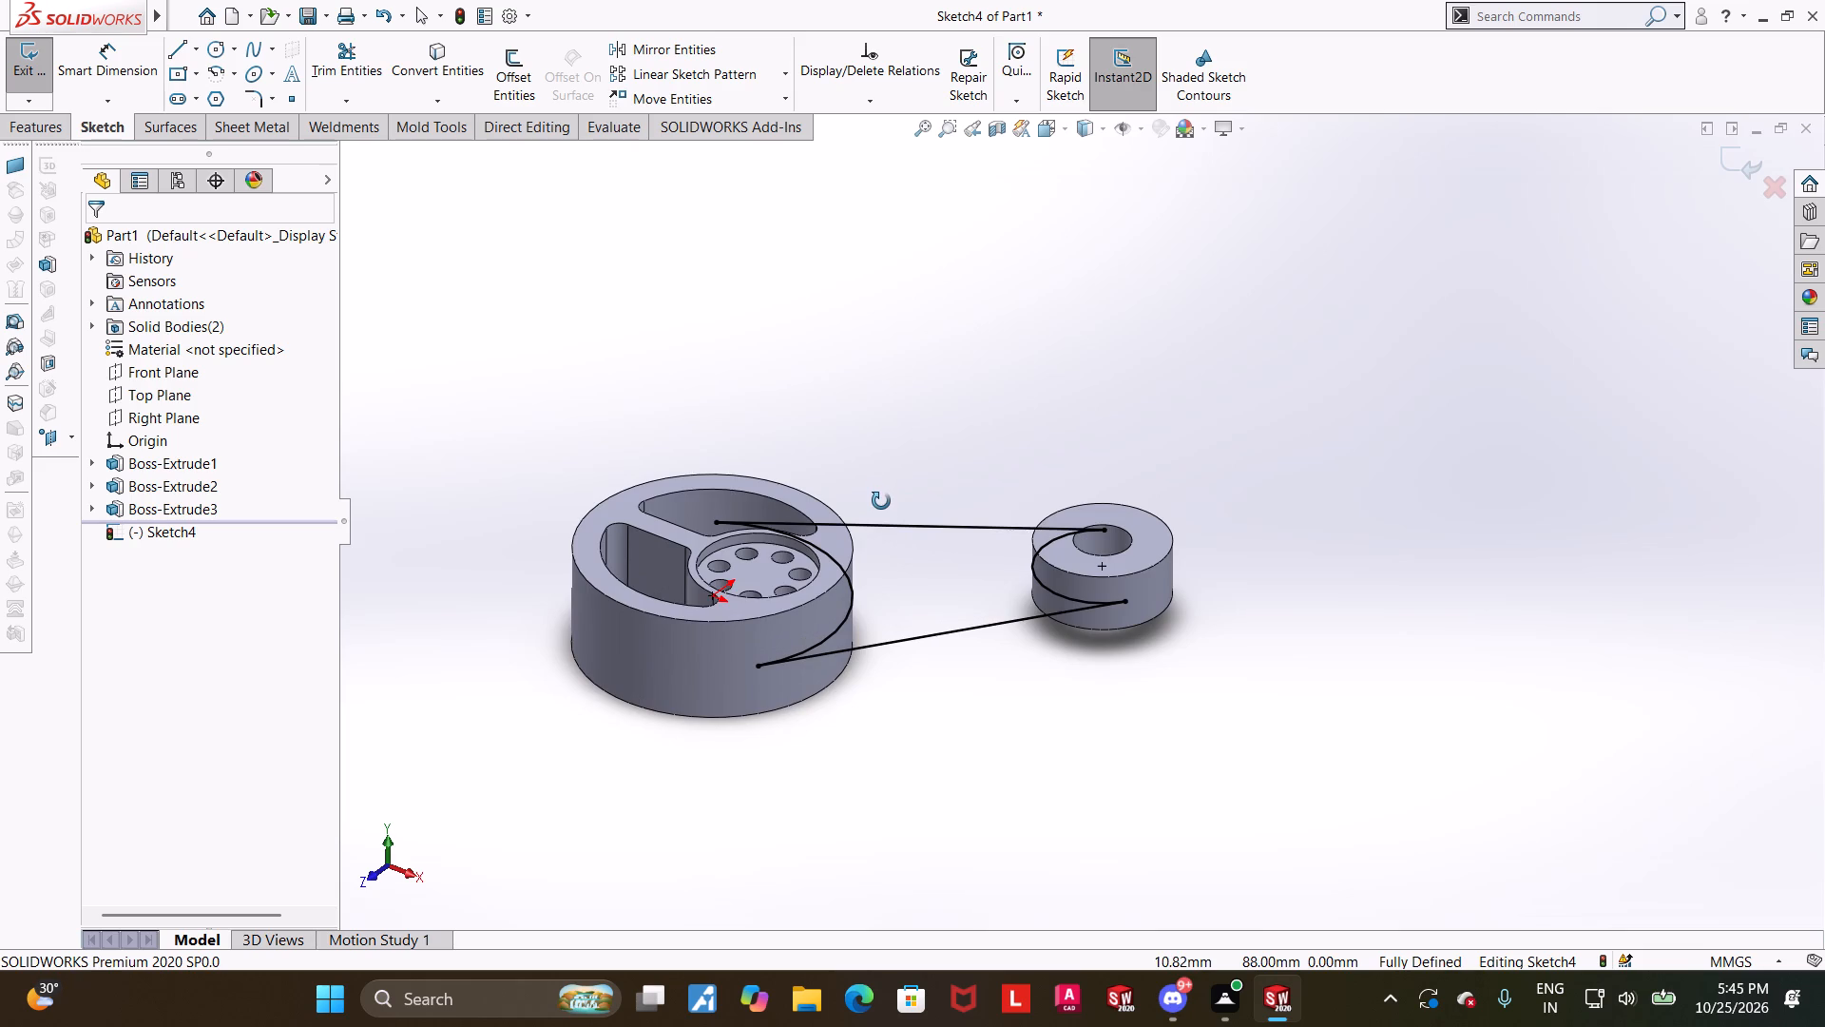
middle_drag(881, 501, 862, 531)
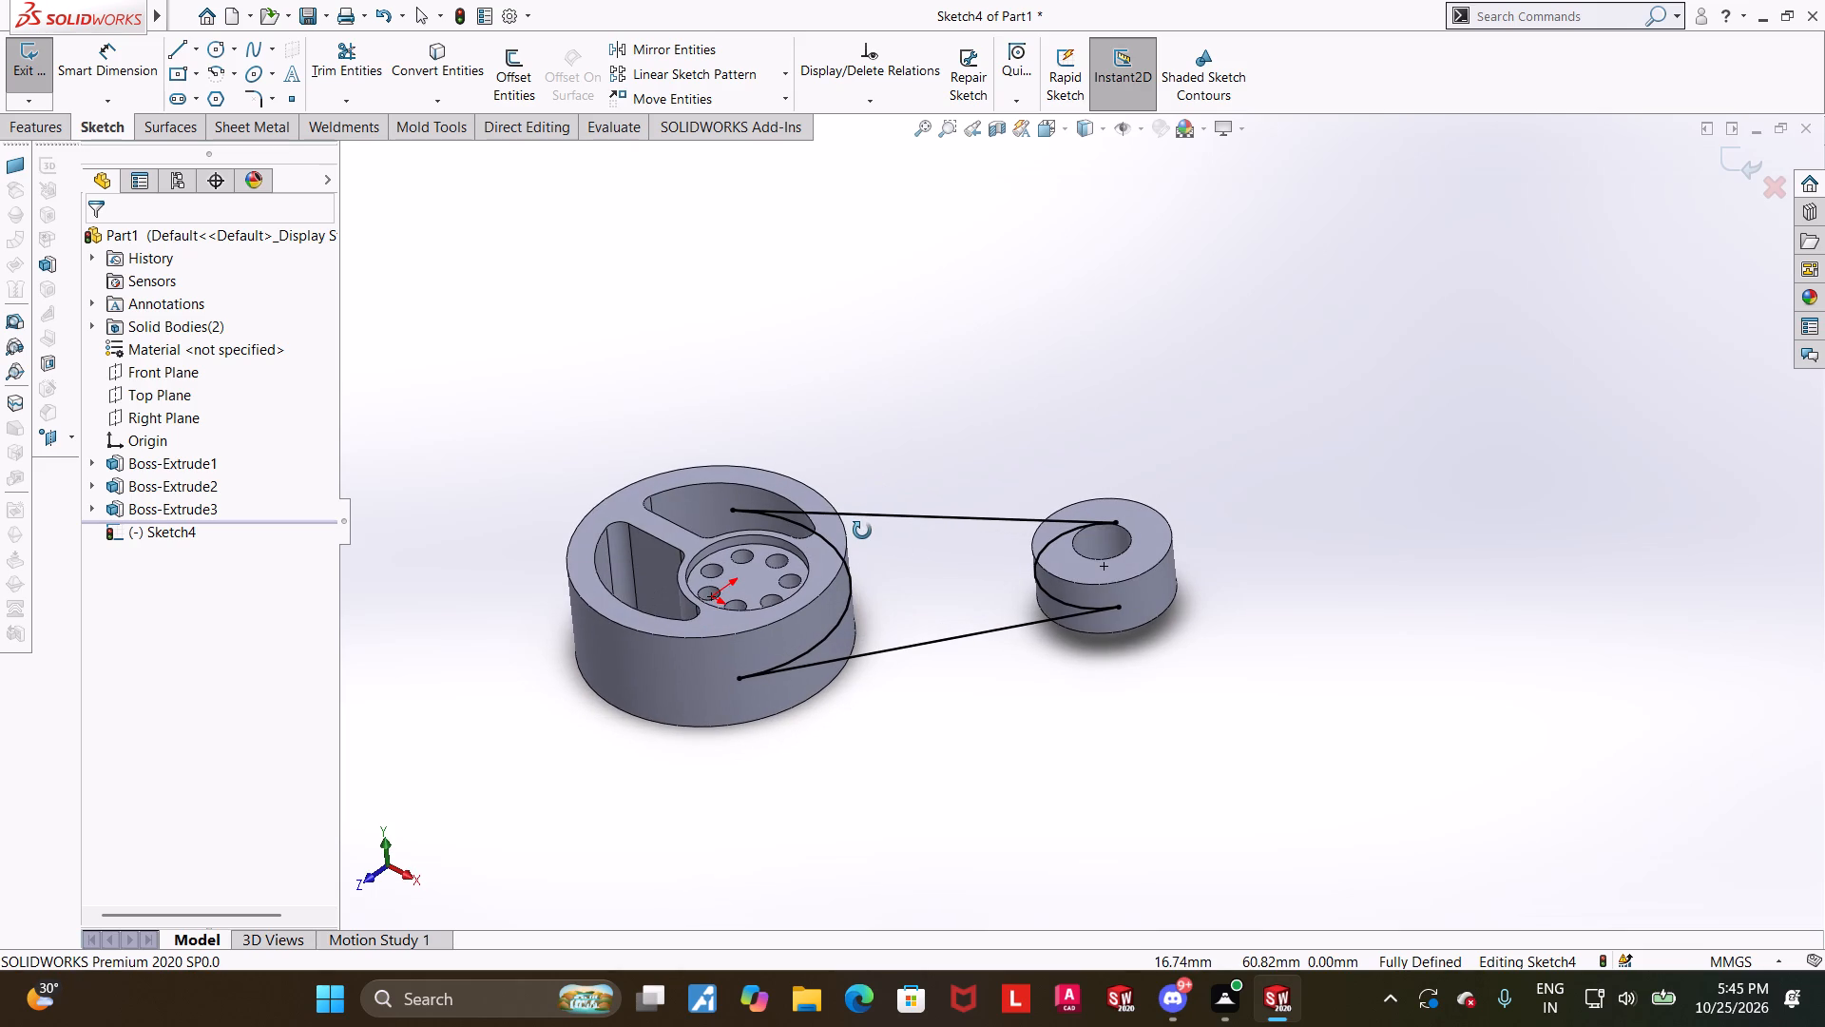
middle_drag(862, 531, 862, 530)
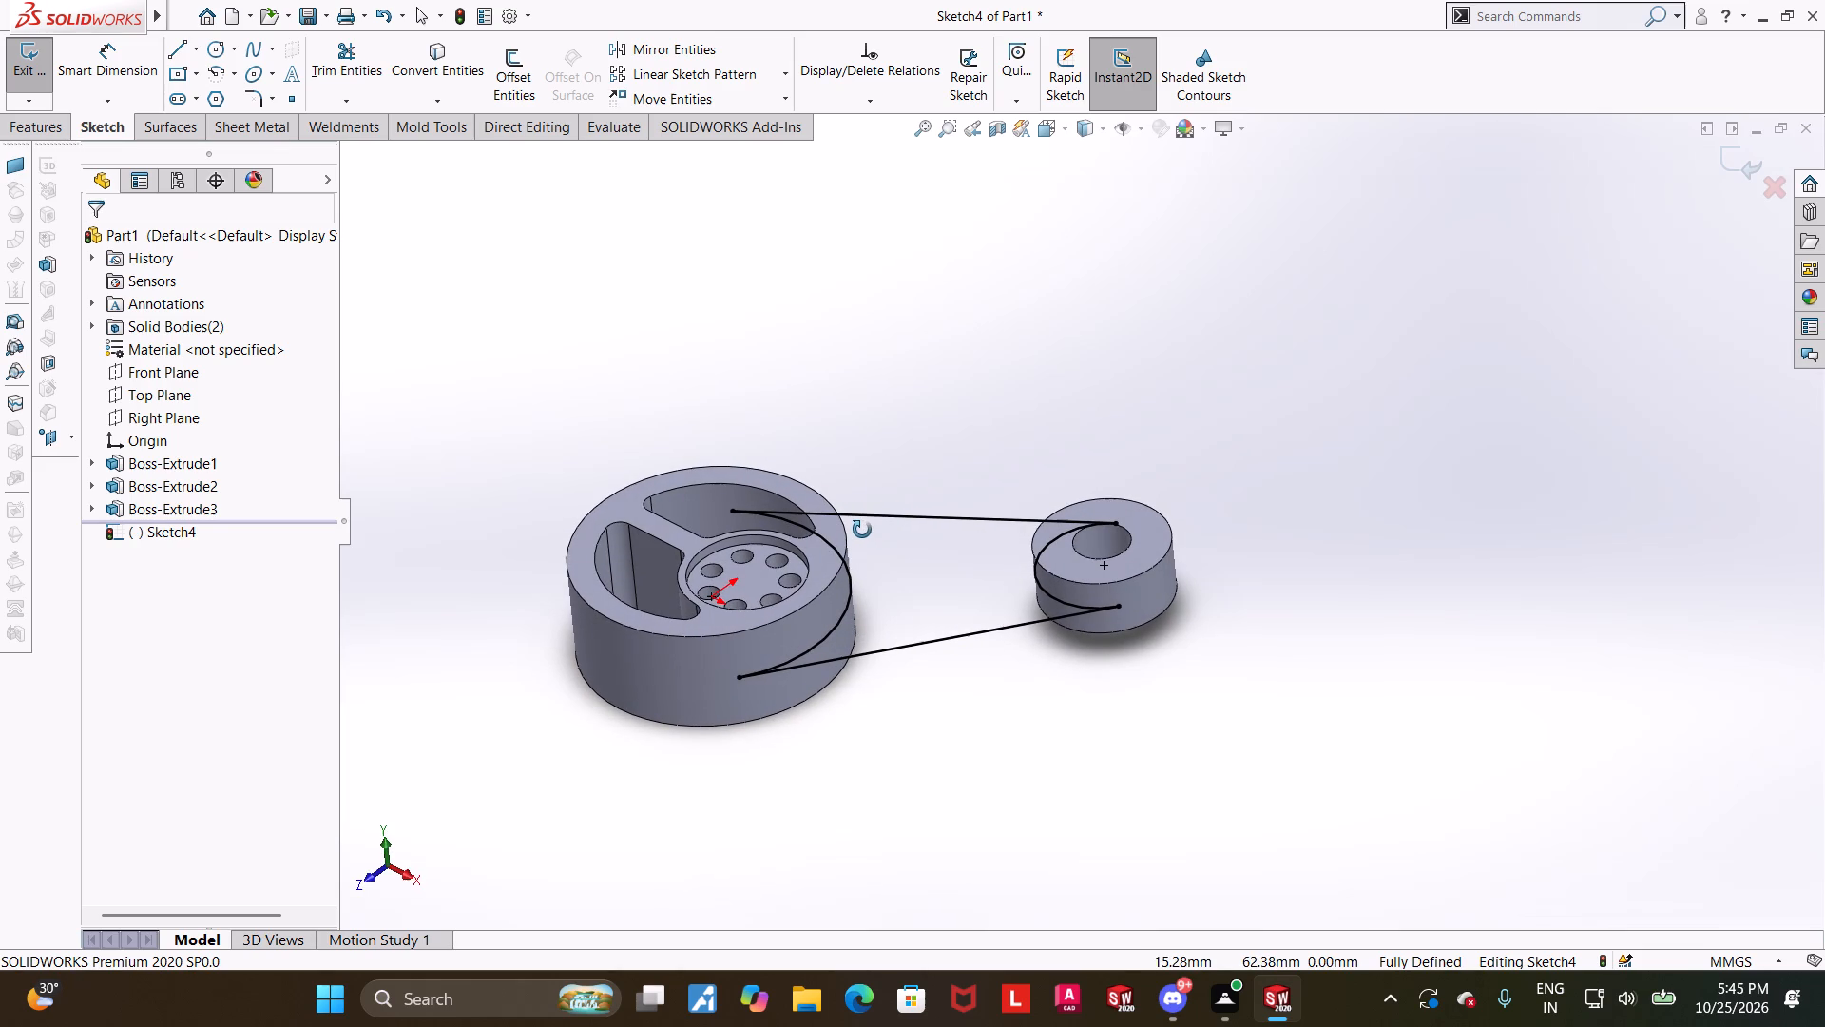
middle_drag(862, 530, 920, 573)
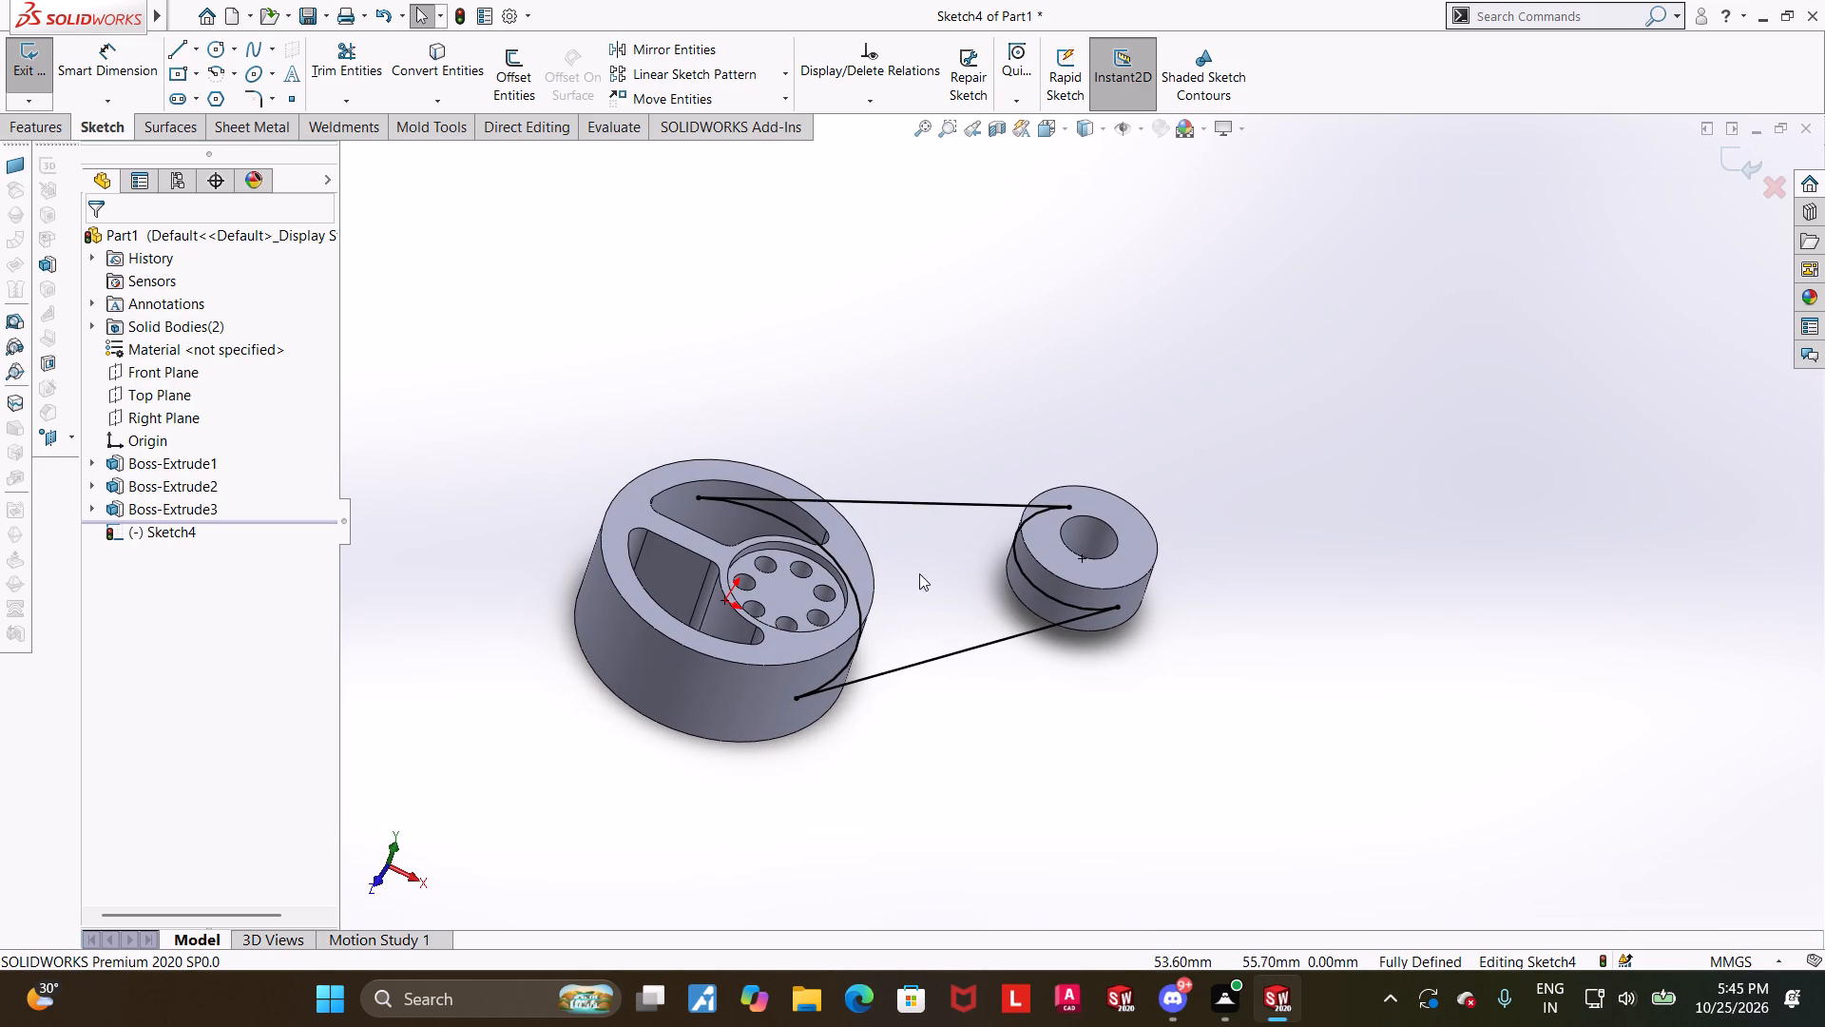
click(1050, 126)
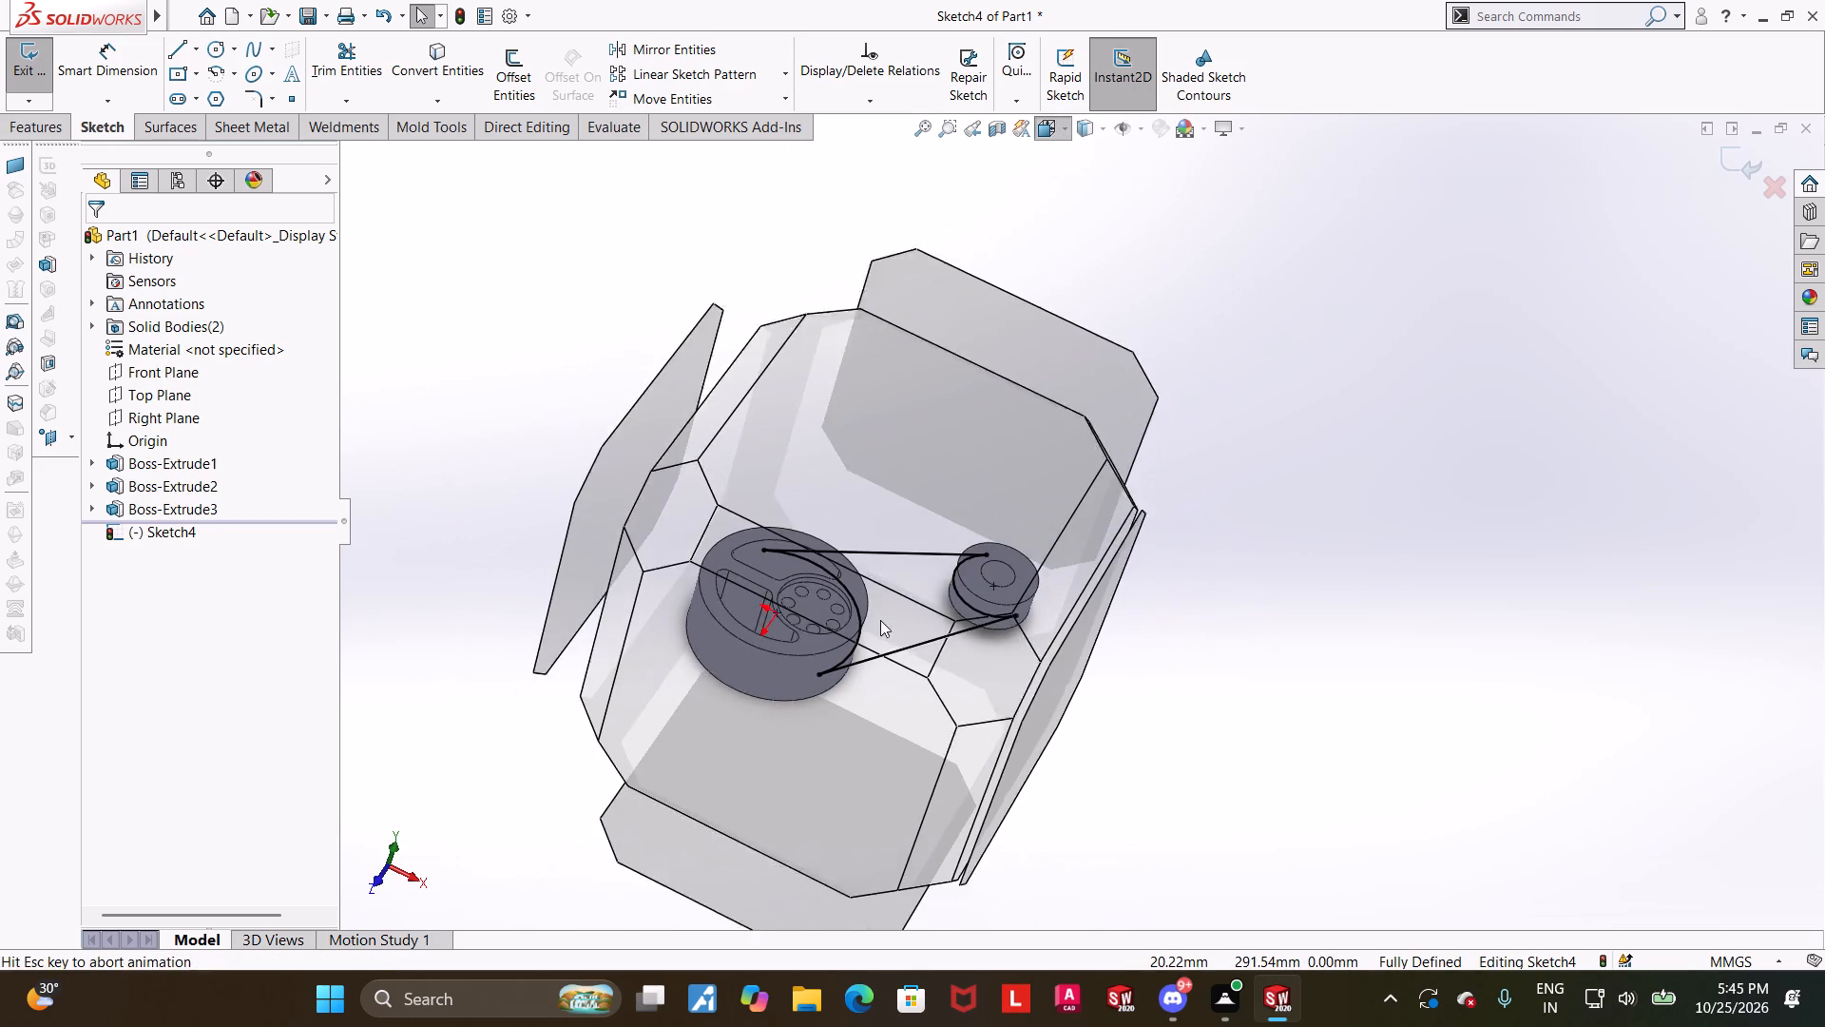
click(911, 531)
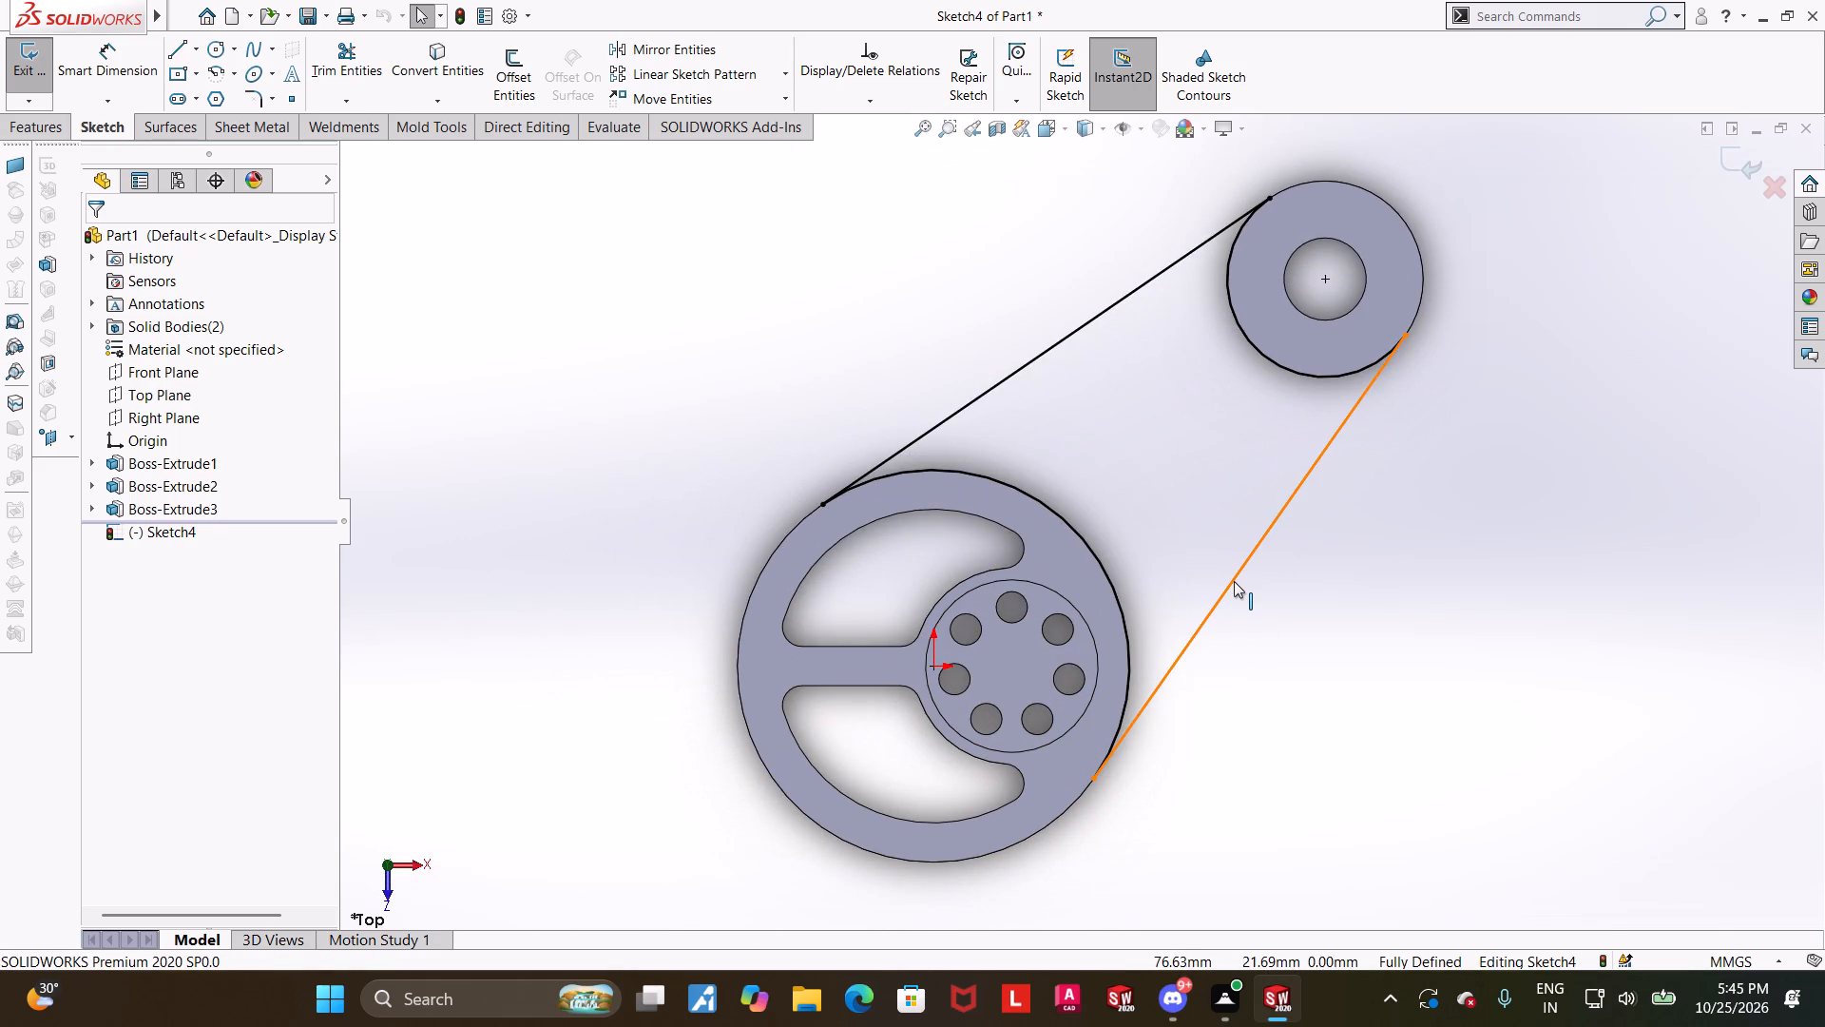
scroll(1234, 581, up, 1)
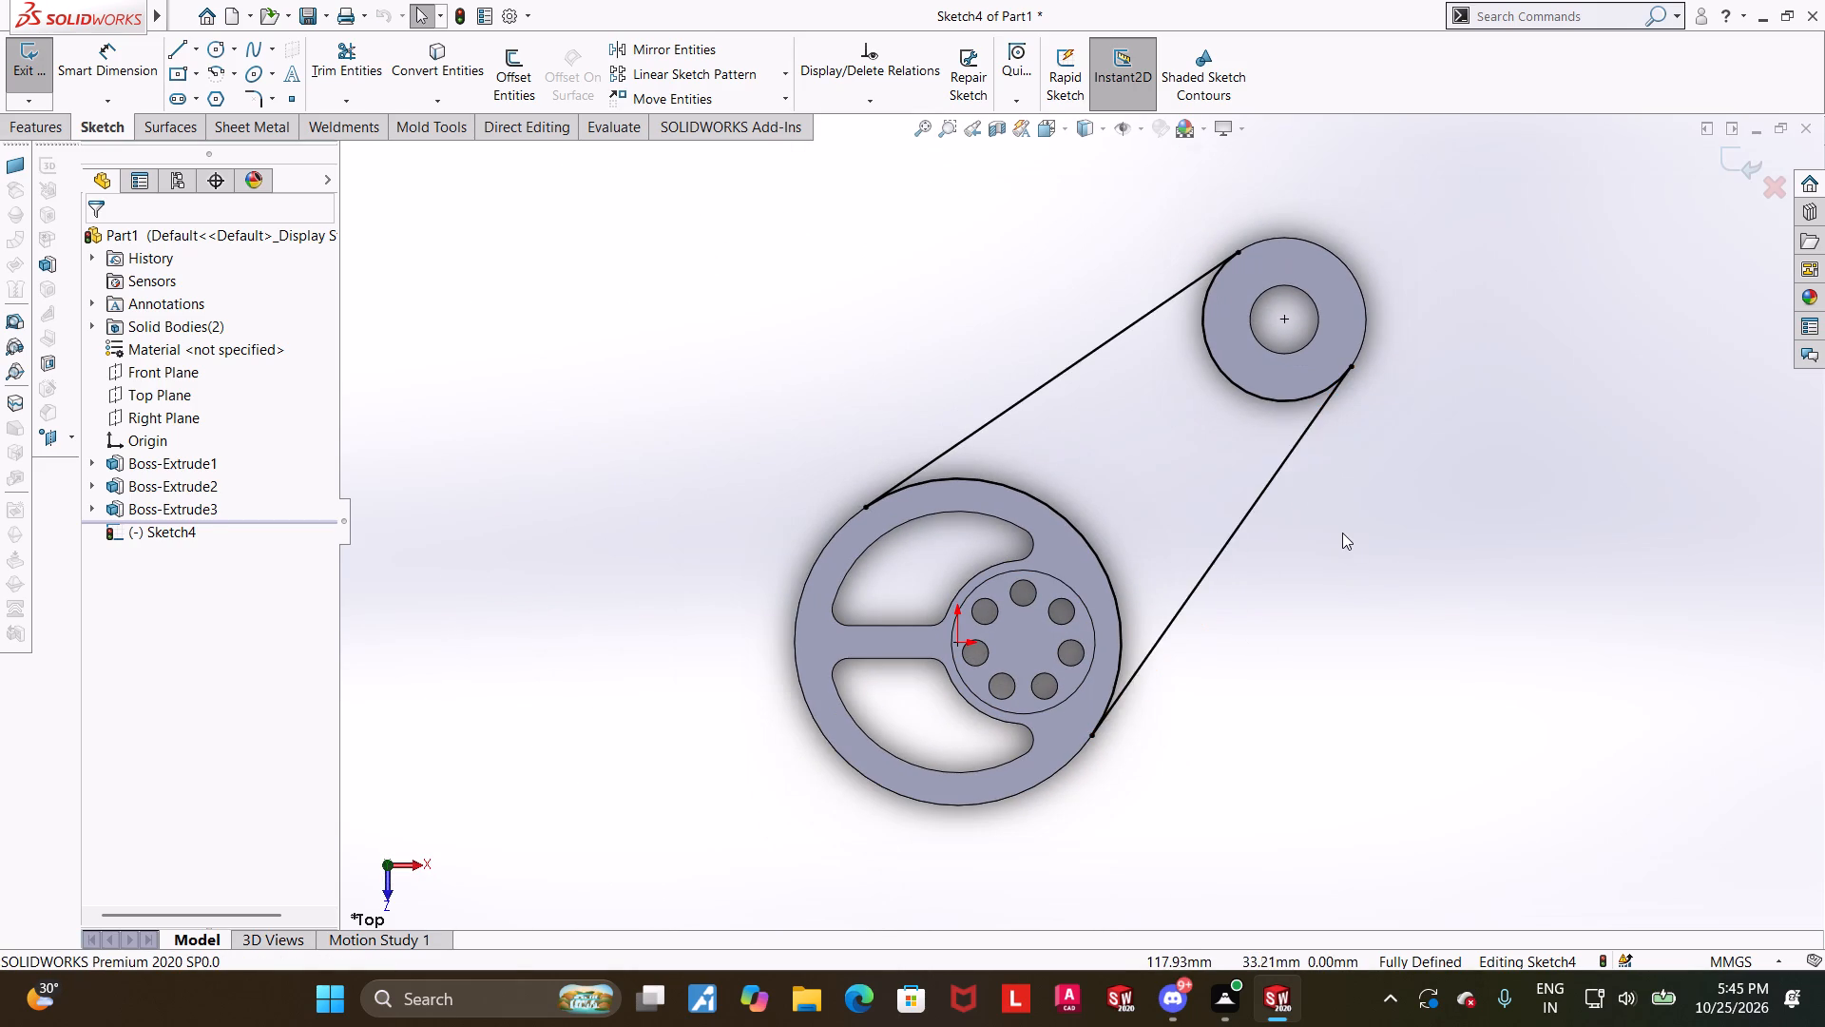
scroll(1342, 533, down, 1)
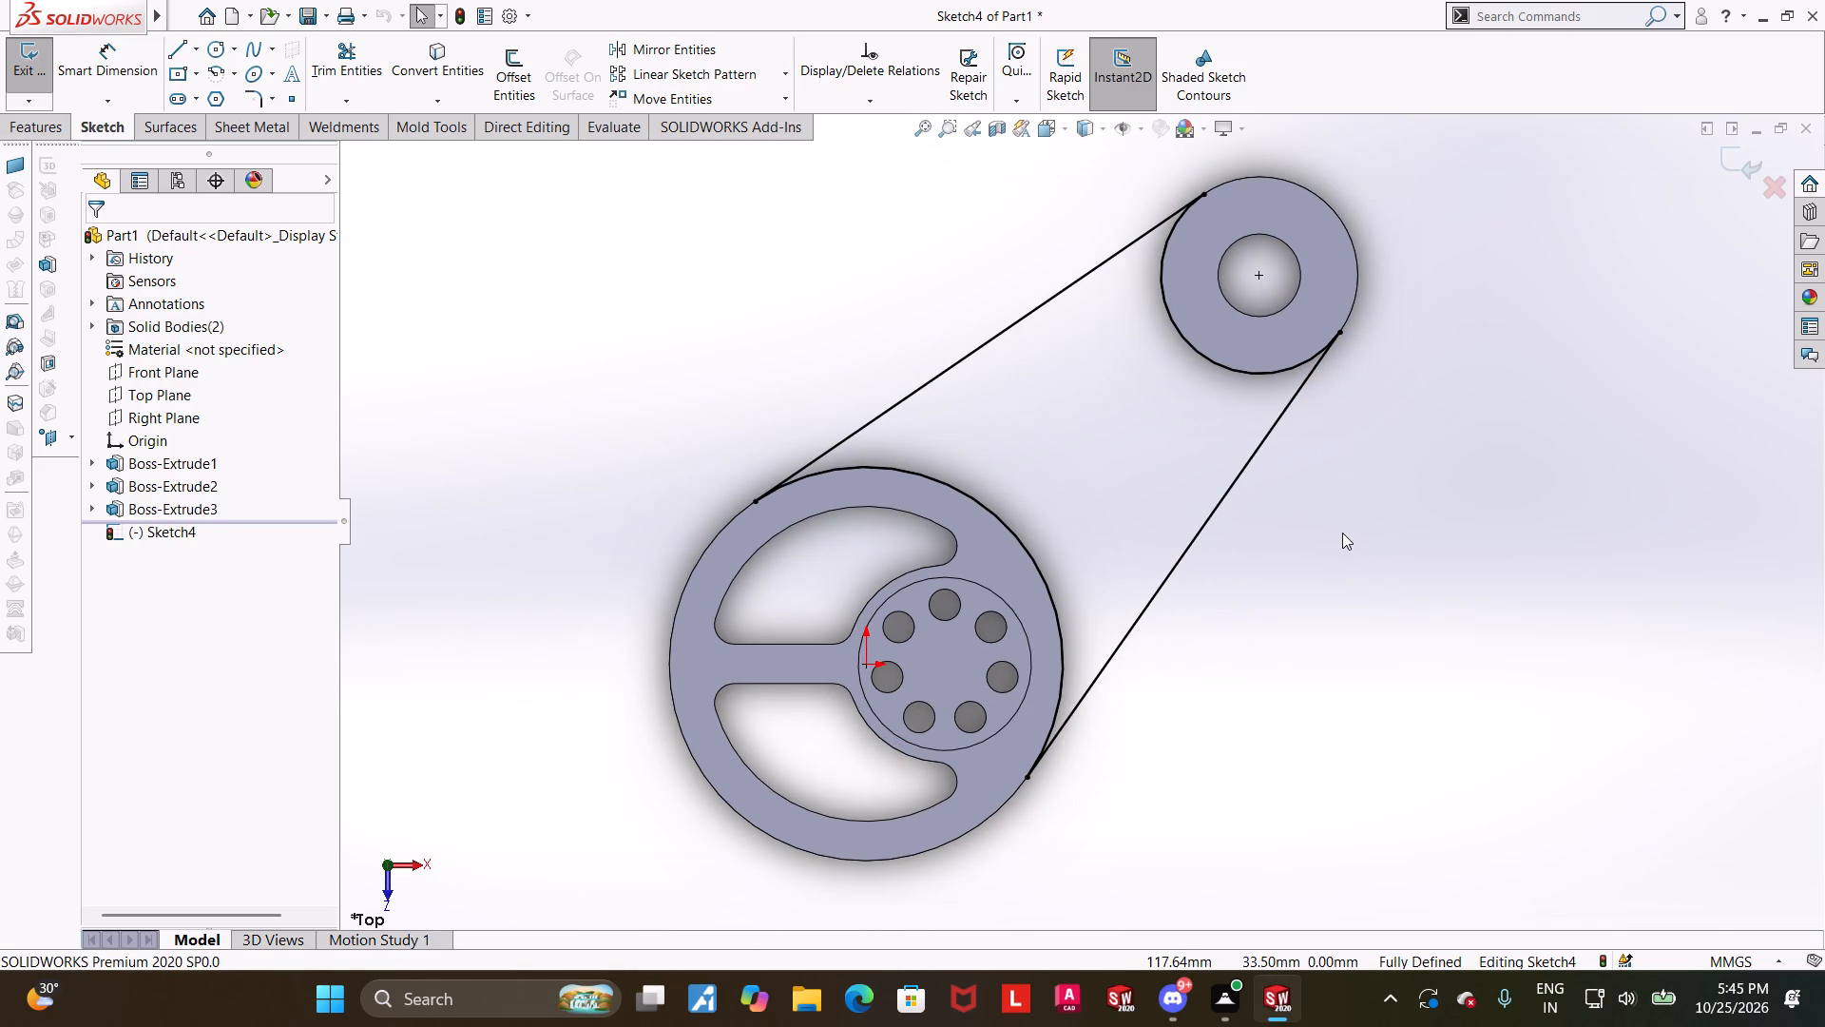
scroll(1342, 533, down, 1)
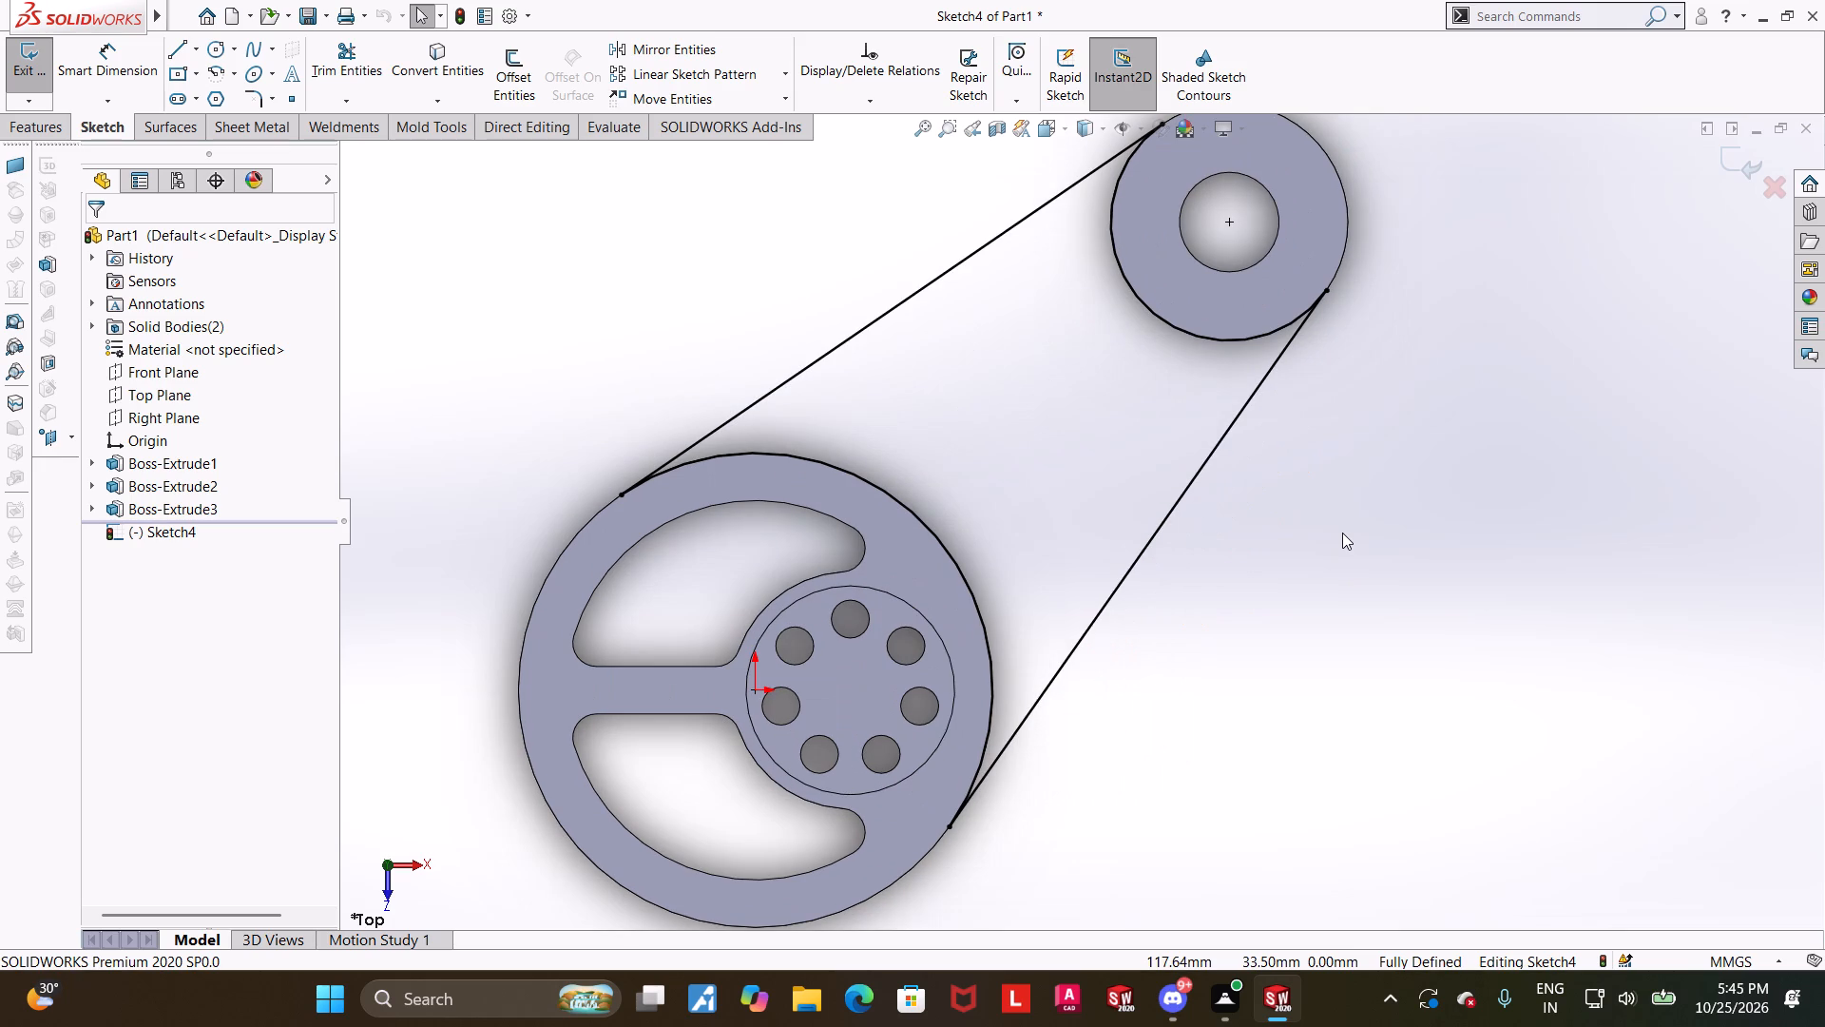
scroll(1342, 533, down, 2)
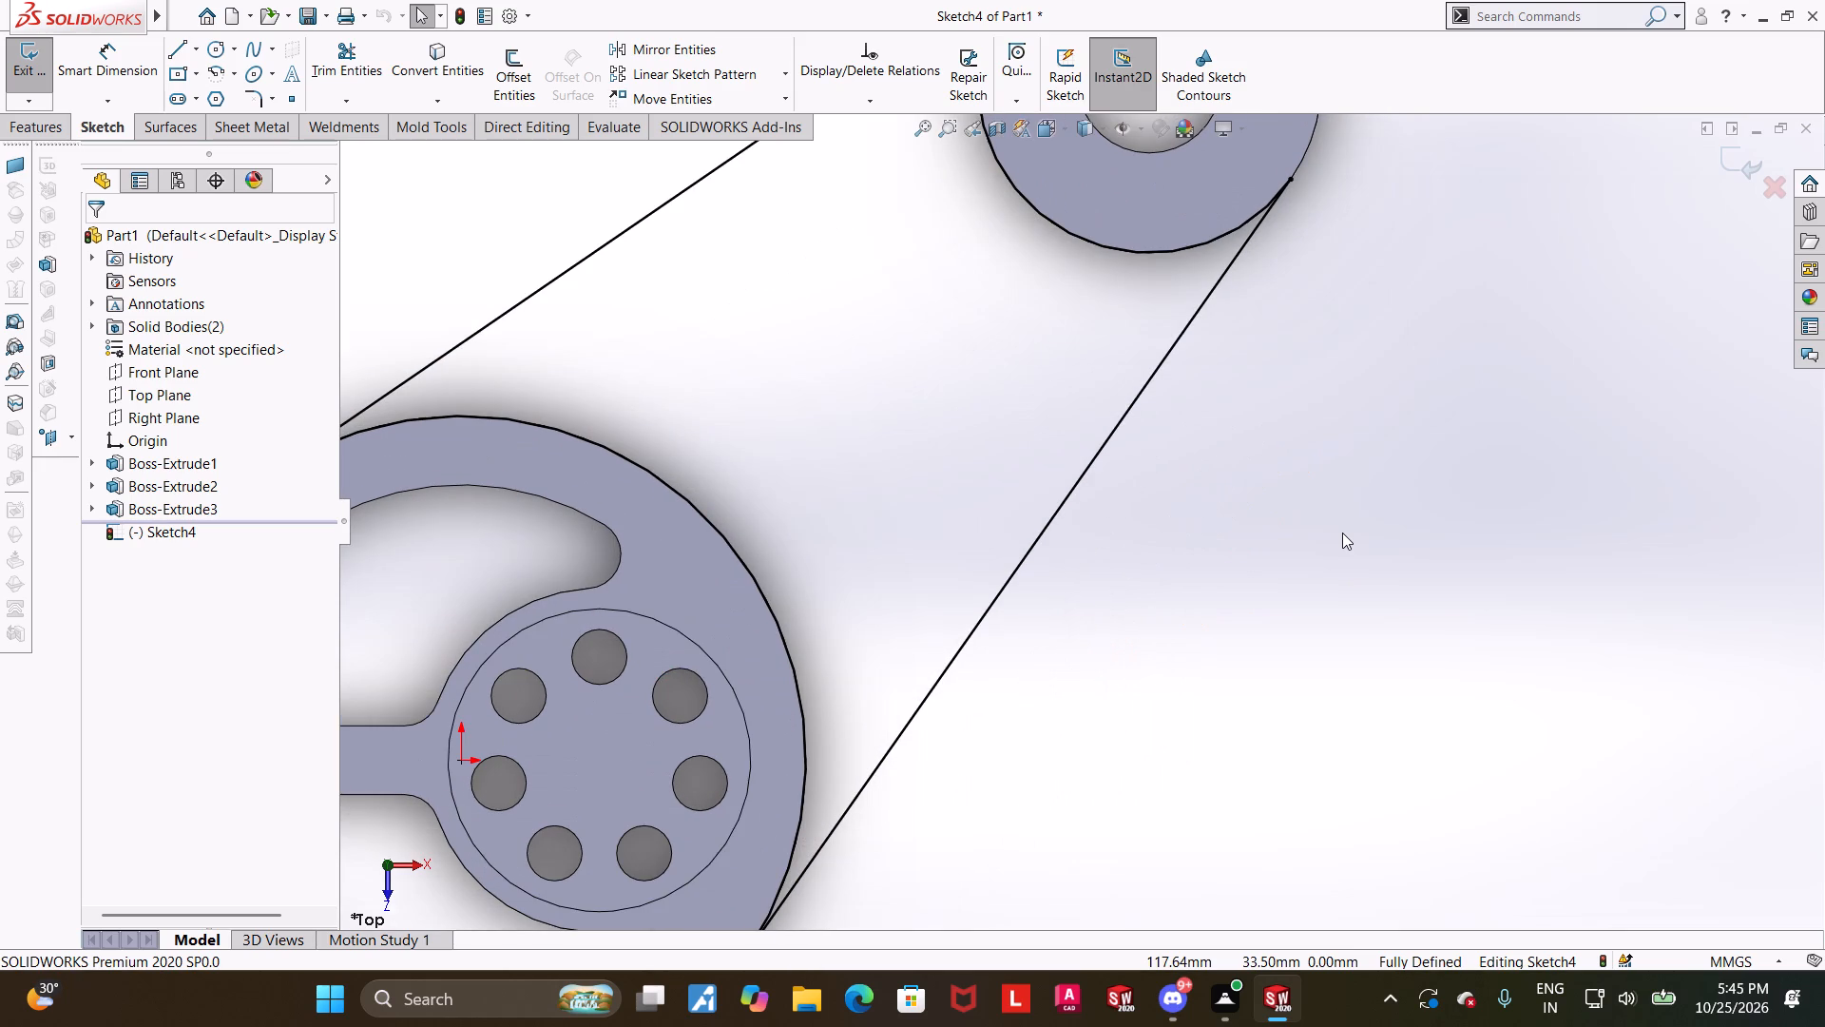
scroll(1342, 533, up, 4)
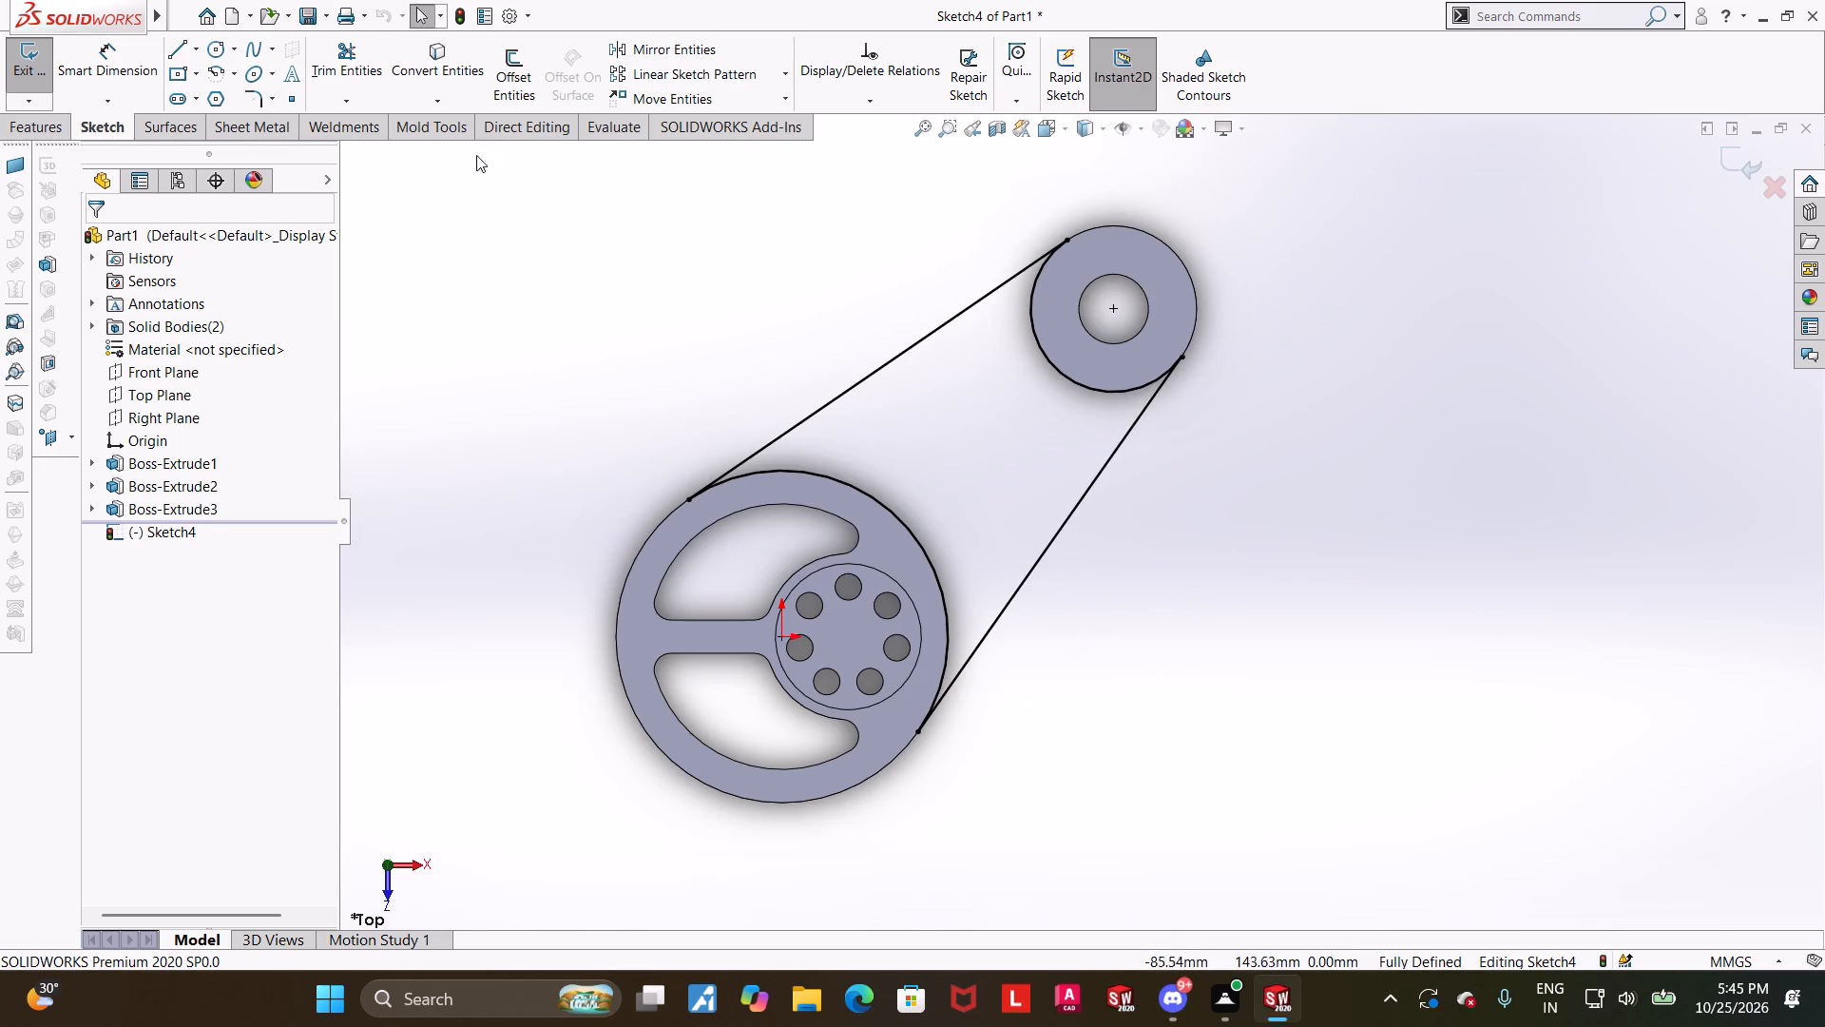
key(Escape)
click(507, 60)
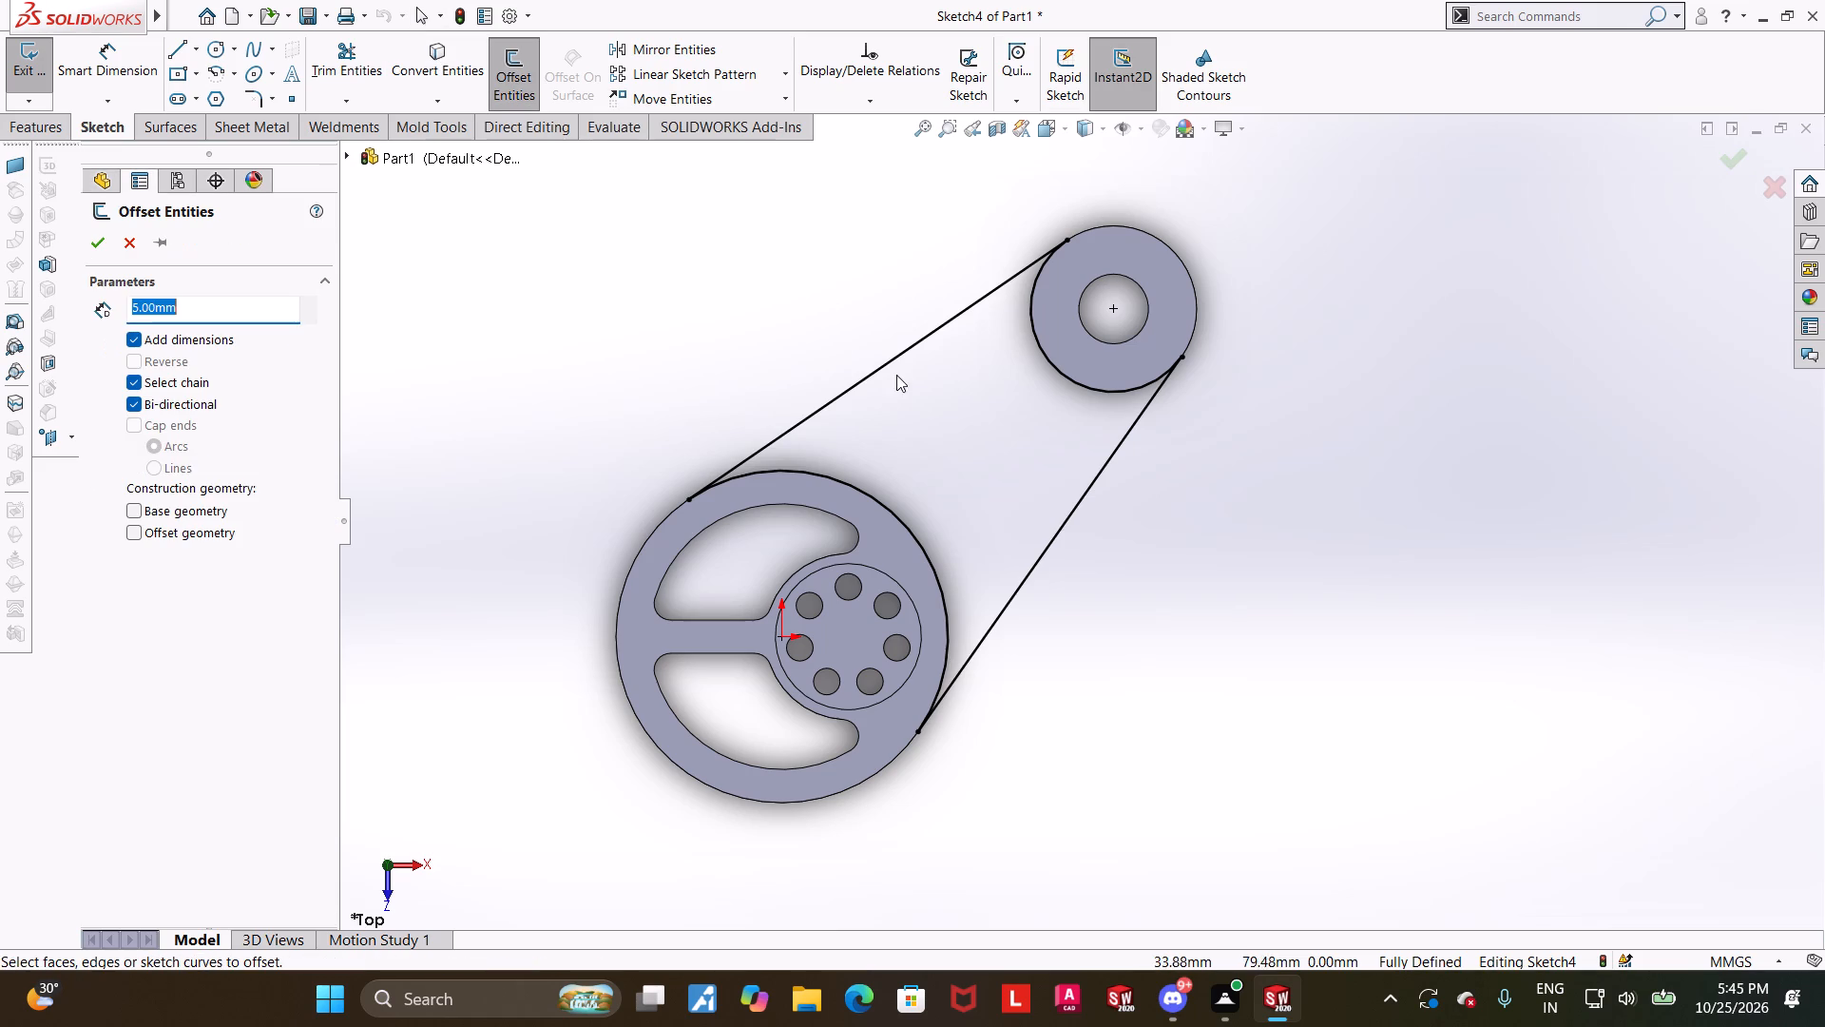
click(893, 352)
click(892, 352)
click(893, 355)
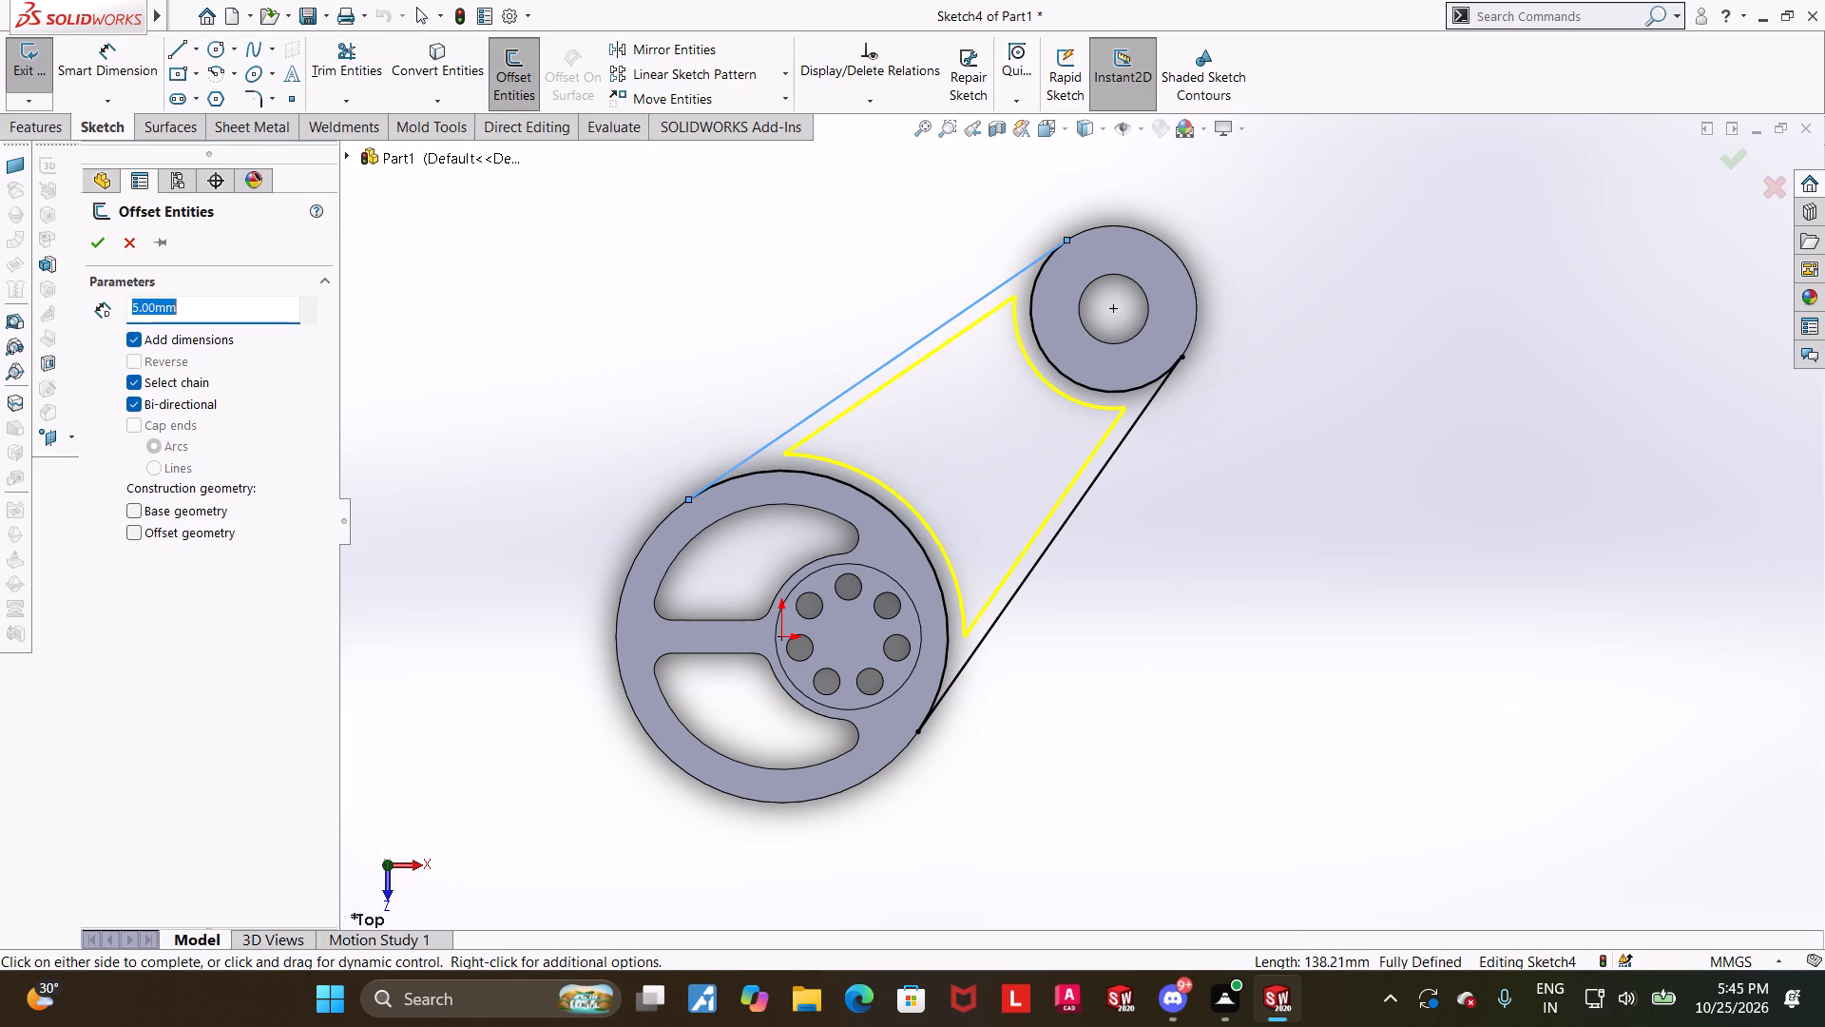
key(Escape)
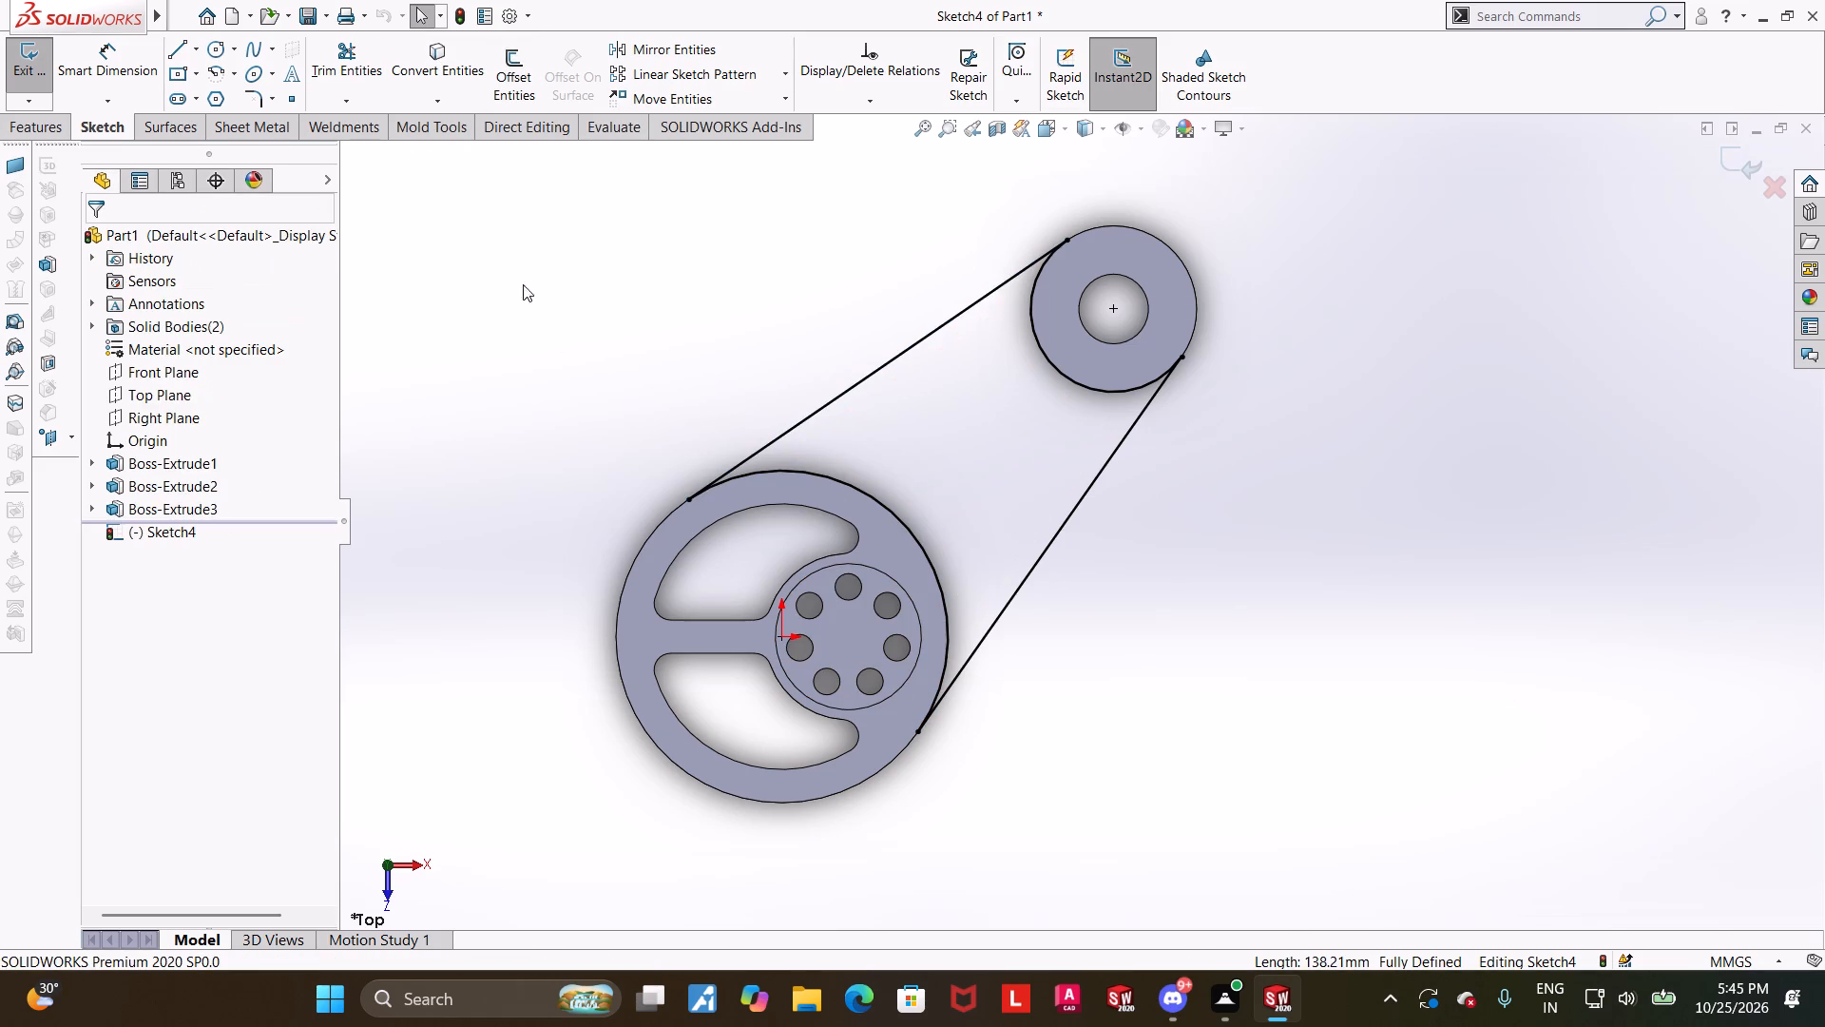
Sketch a line about 85 mm long from the ring arc to the boss arc, just inside the upper tangent line.
click(174, 54)
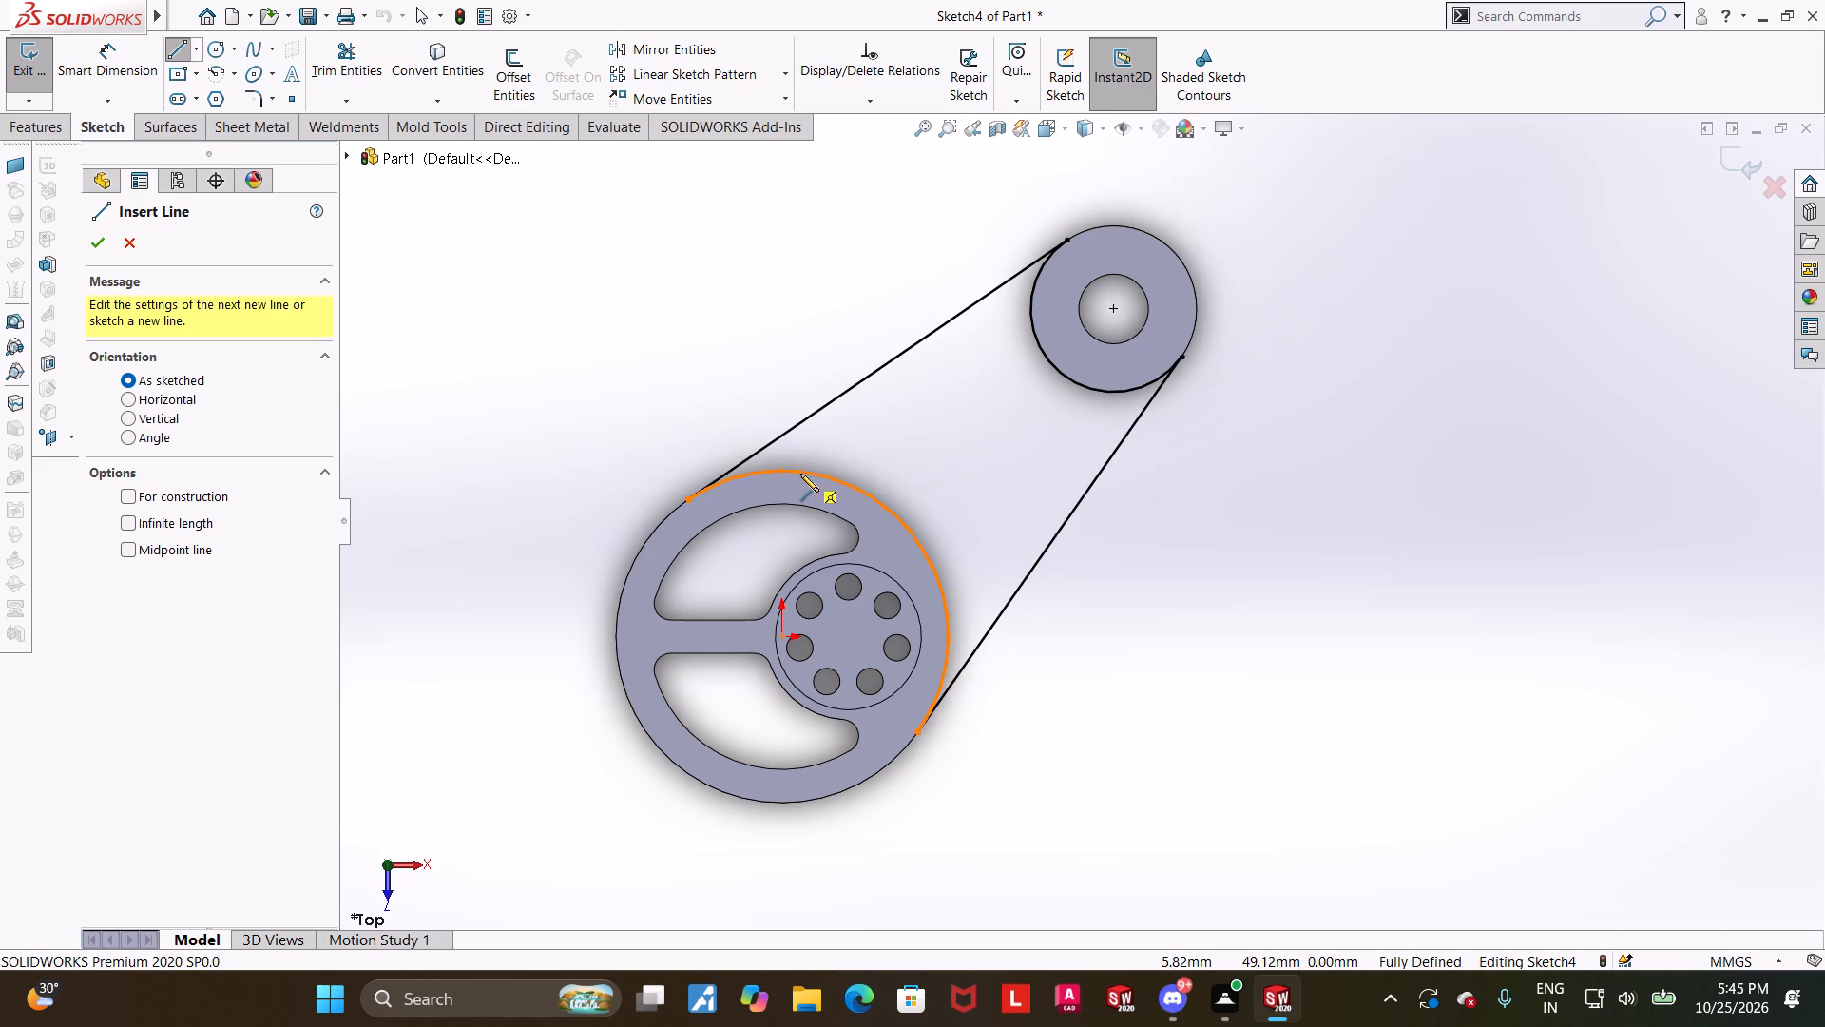
click(800, 474)
key(Escape)
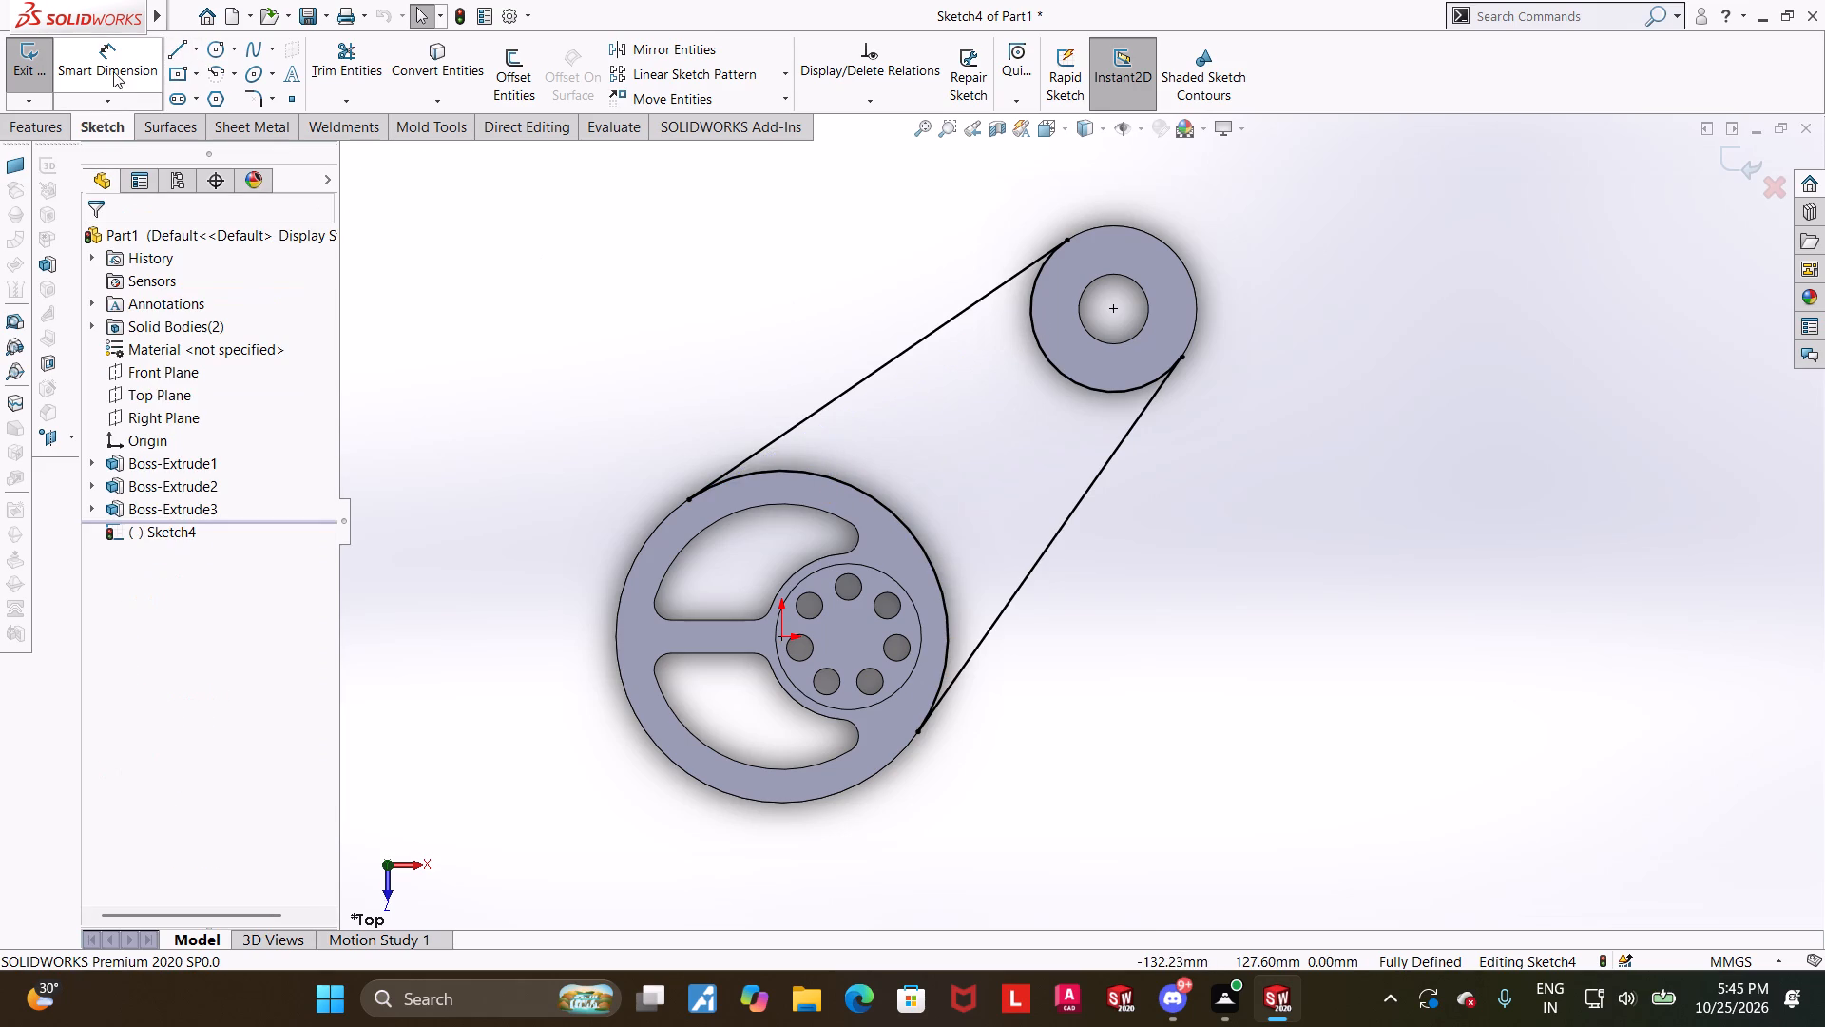
click(176, 43)
click(800, 475)
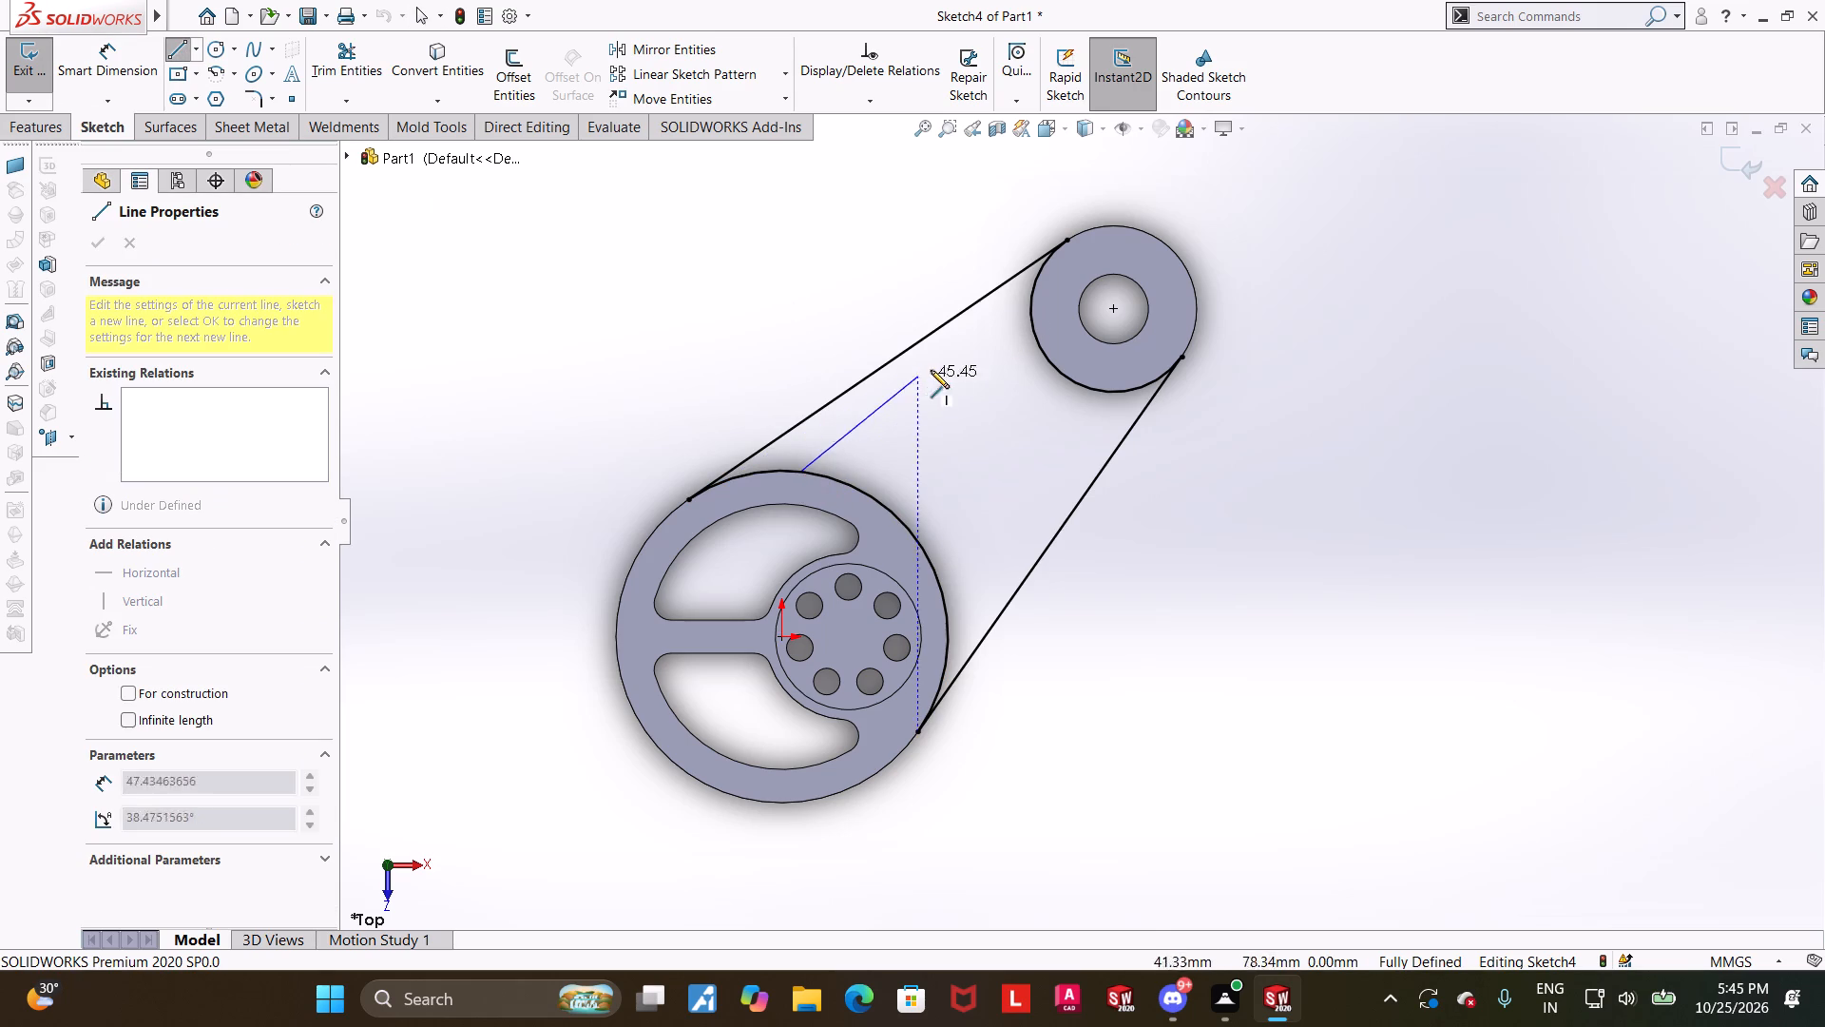
click(1033, 309)
key(Escape)
key(Escape)
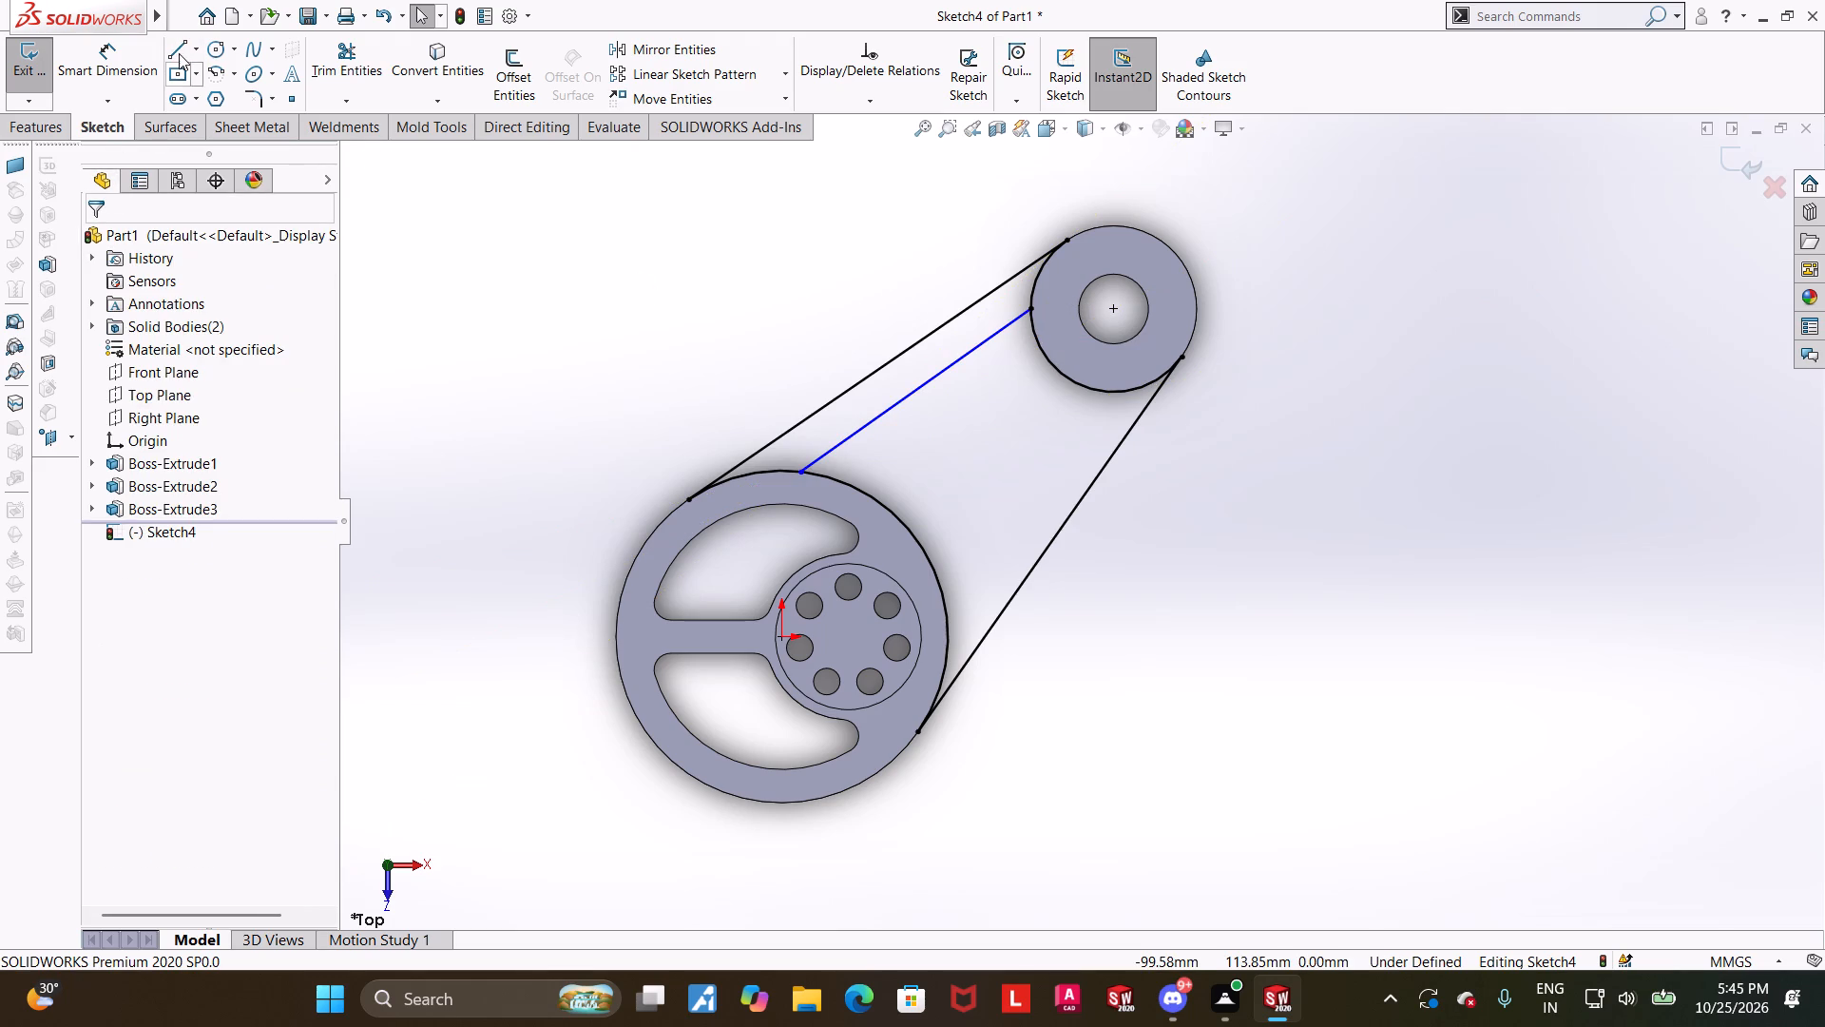
Sketch a second inner line from the ring arc to the lowest point of the boss arc, inside the lower tangent line.
click(179, 53)
click(942, 585)
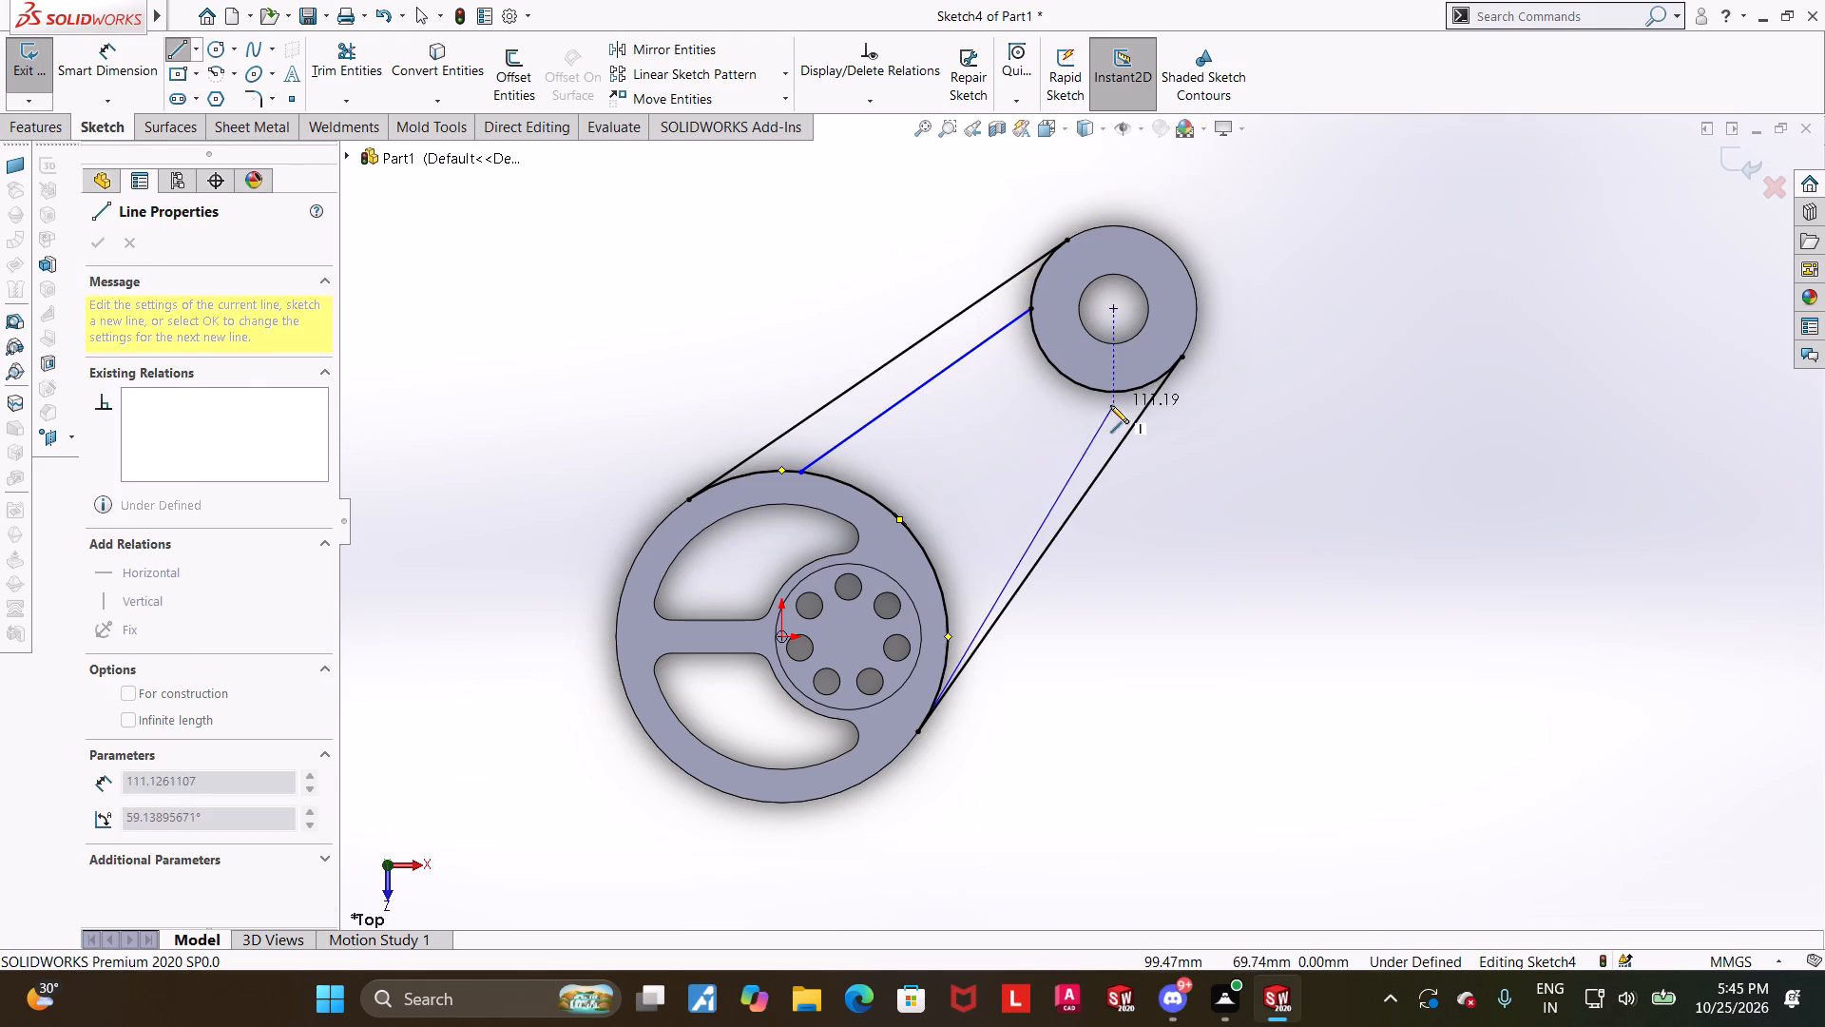
key(Escape)
click(187, 45)
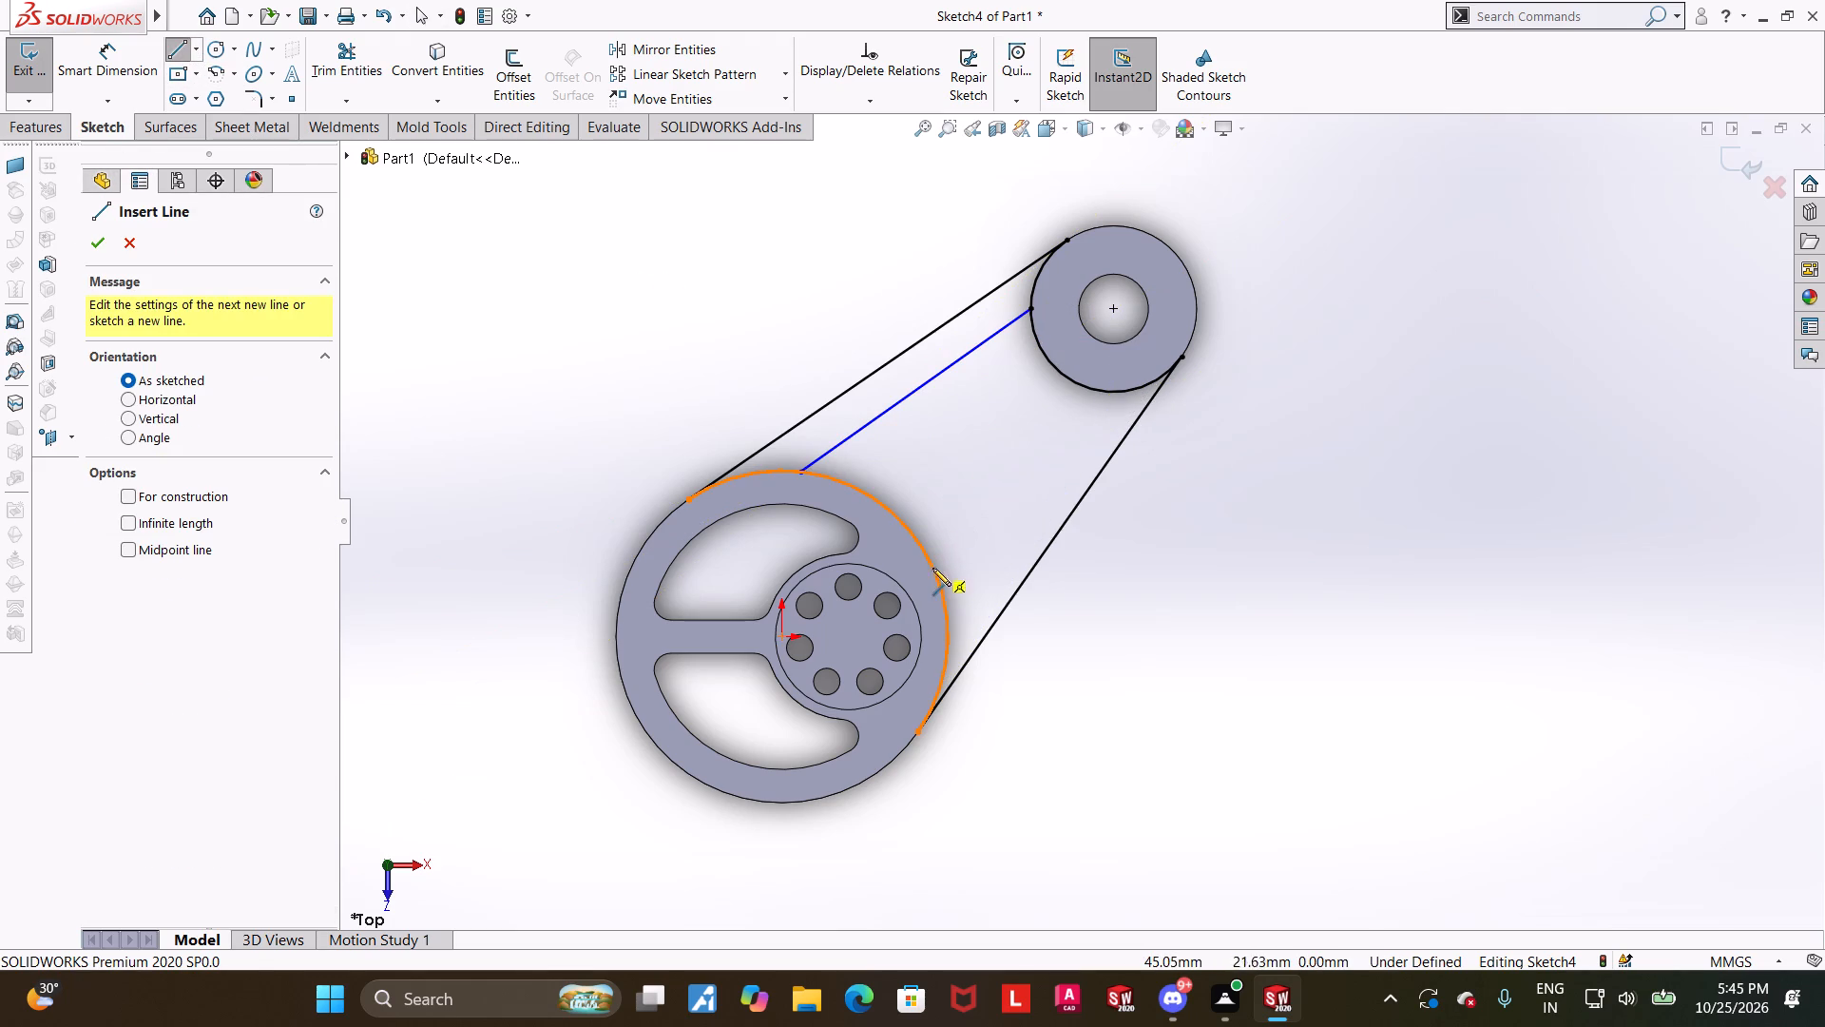
click(939, 584)
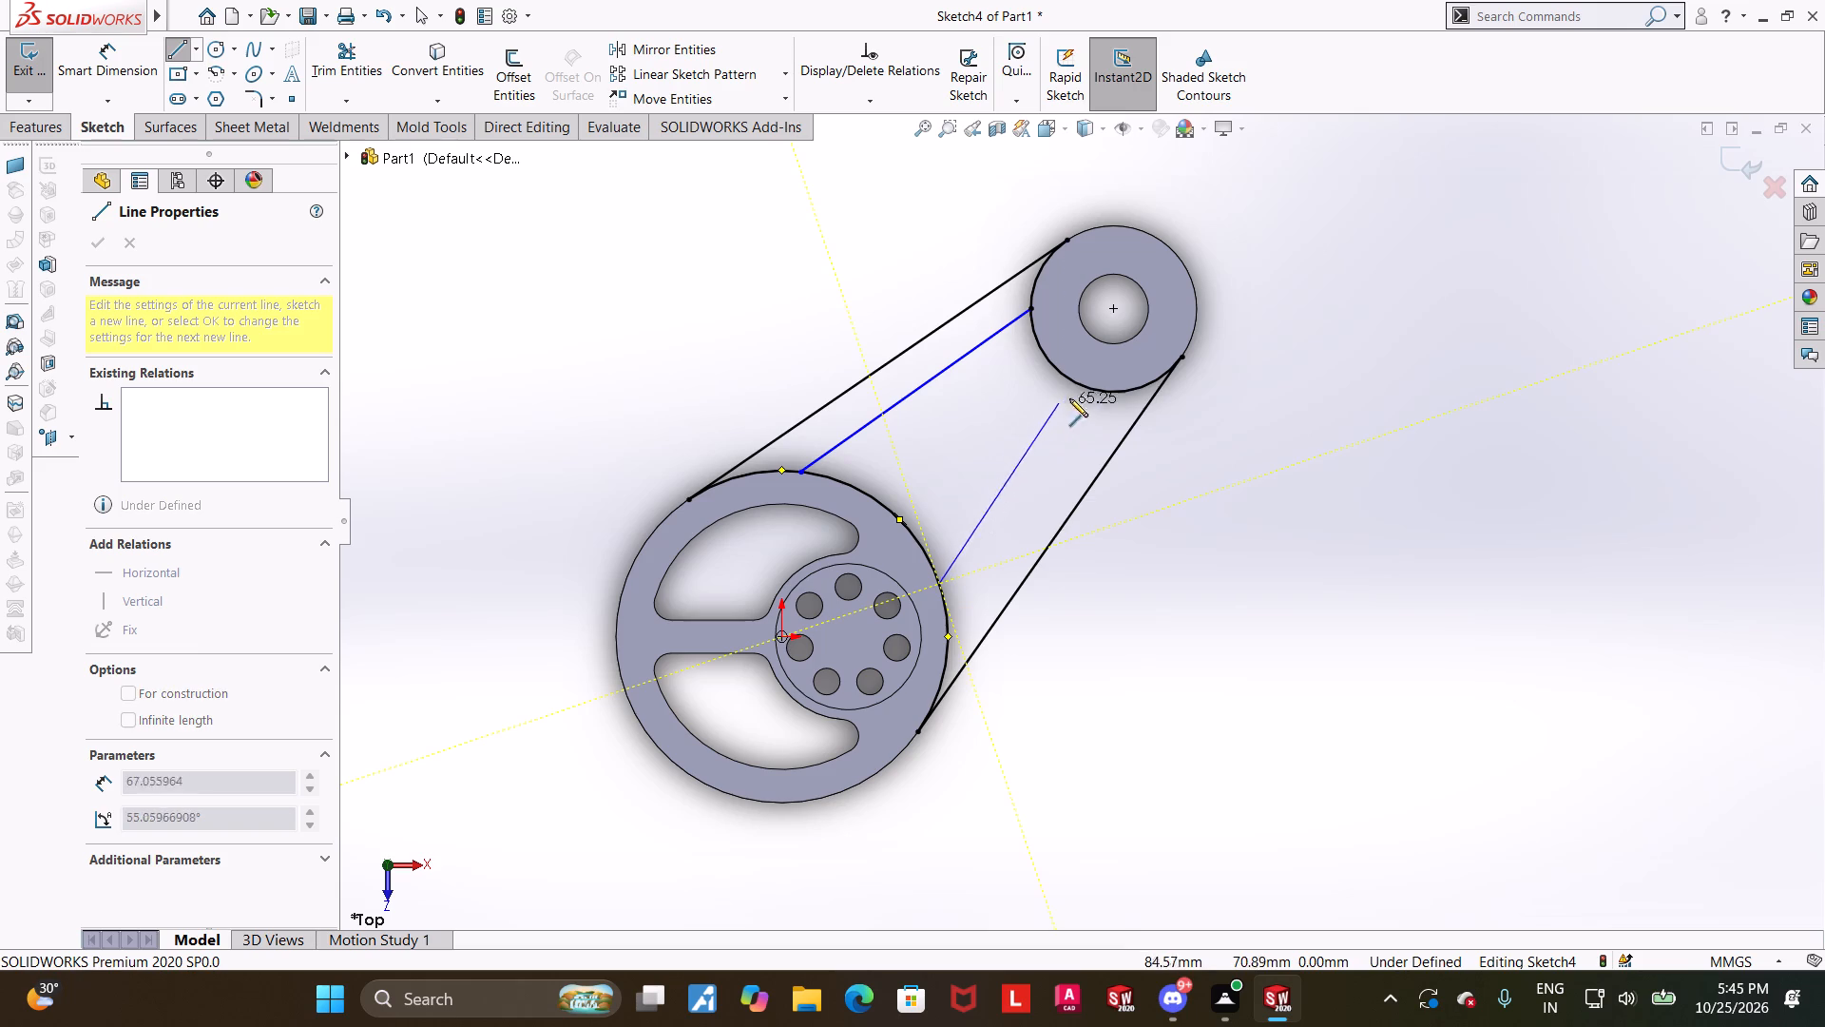
click(1113, 396)
key(Escape)
key(Escape)
key(Escape)
Add an angle dimension between the upper inner line and the upper tangent line.
click(107, 70)
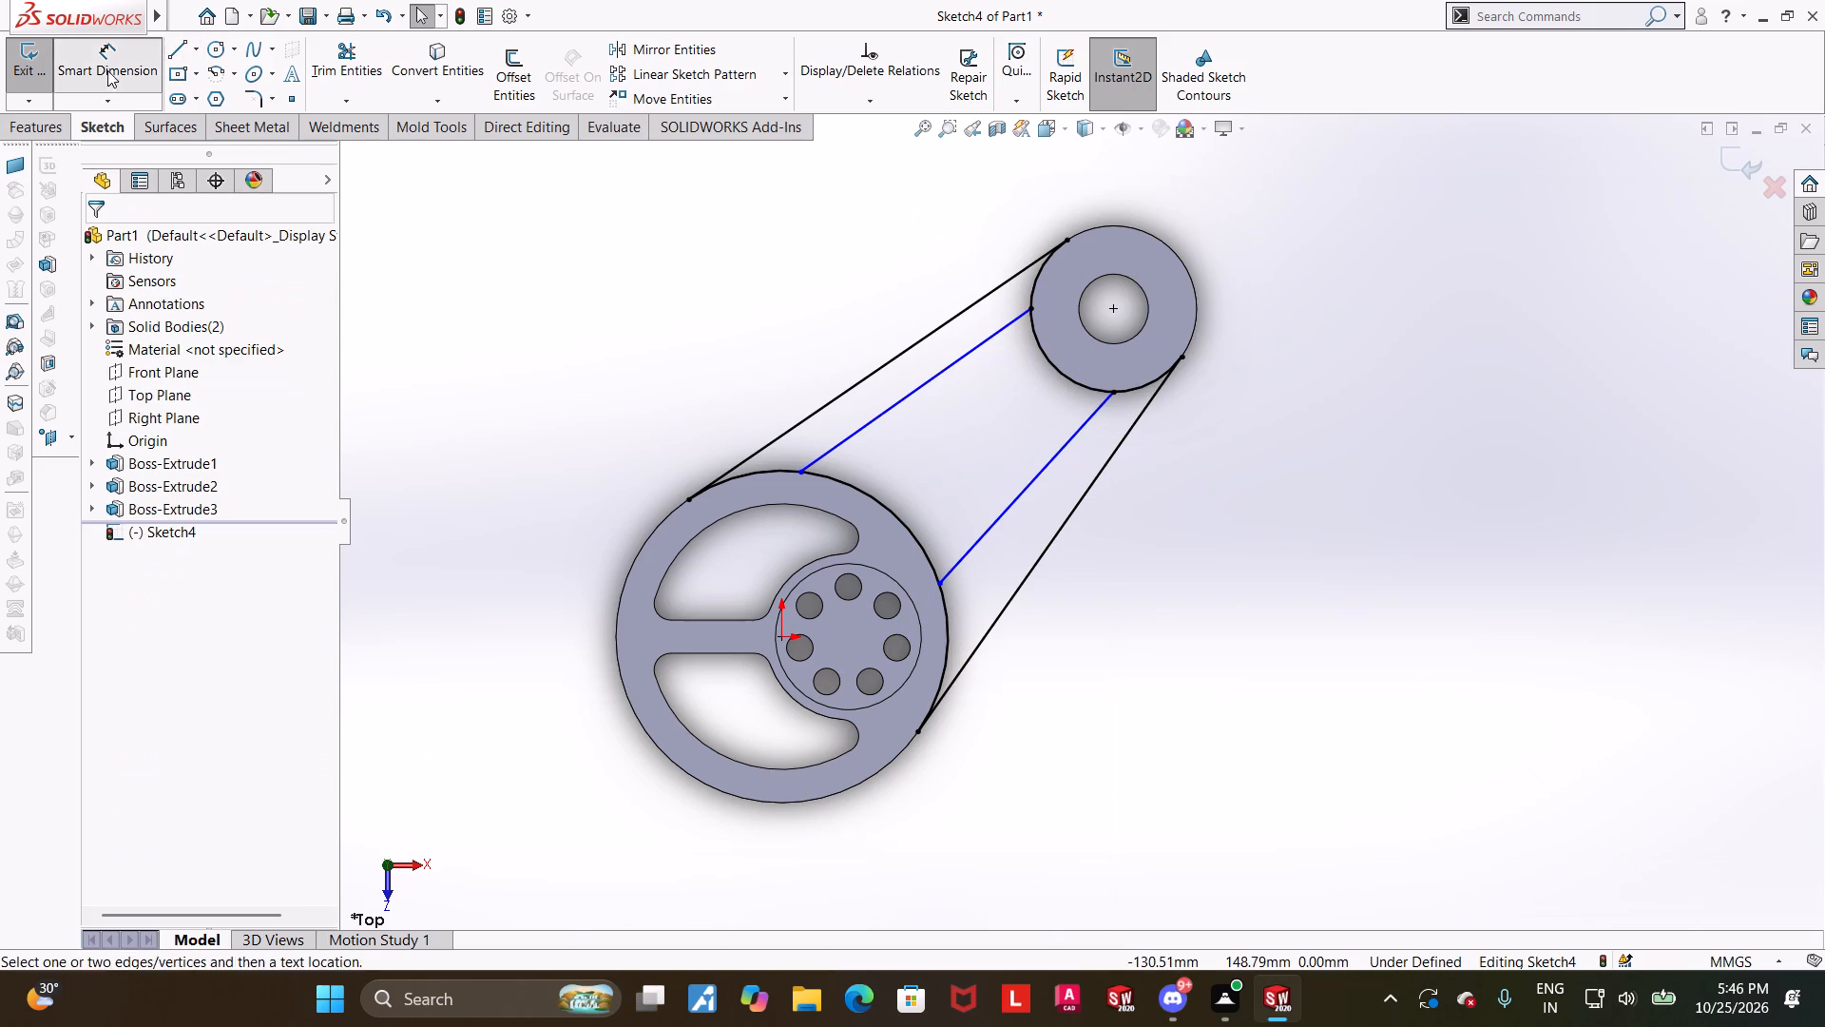
click(874, 419)
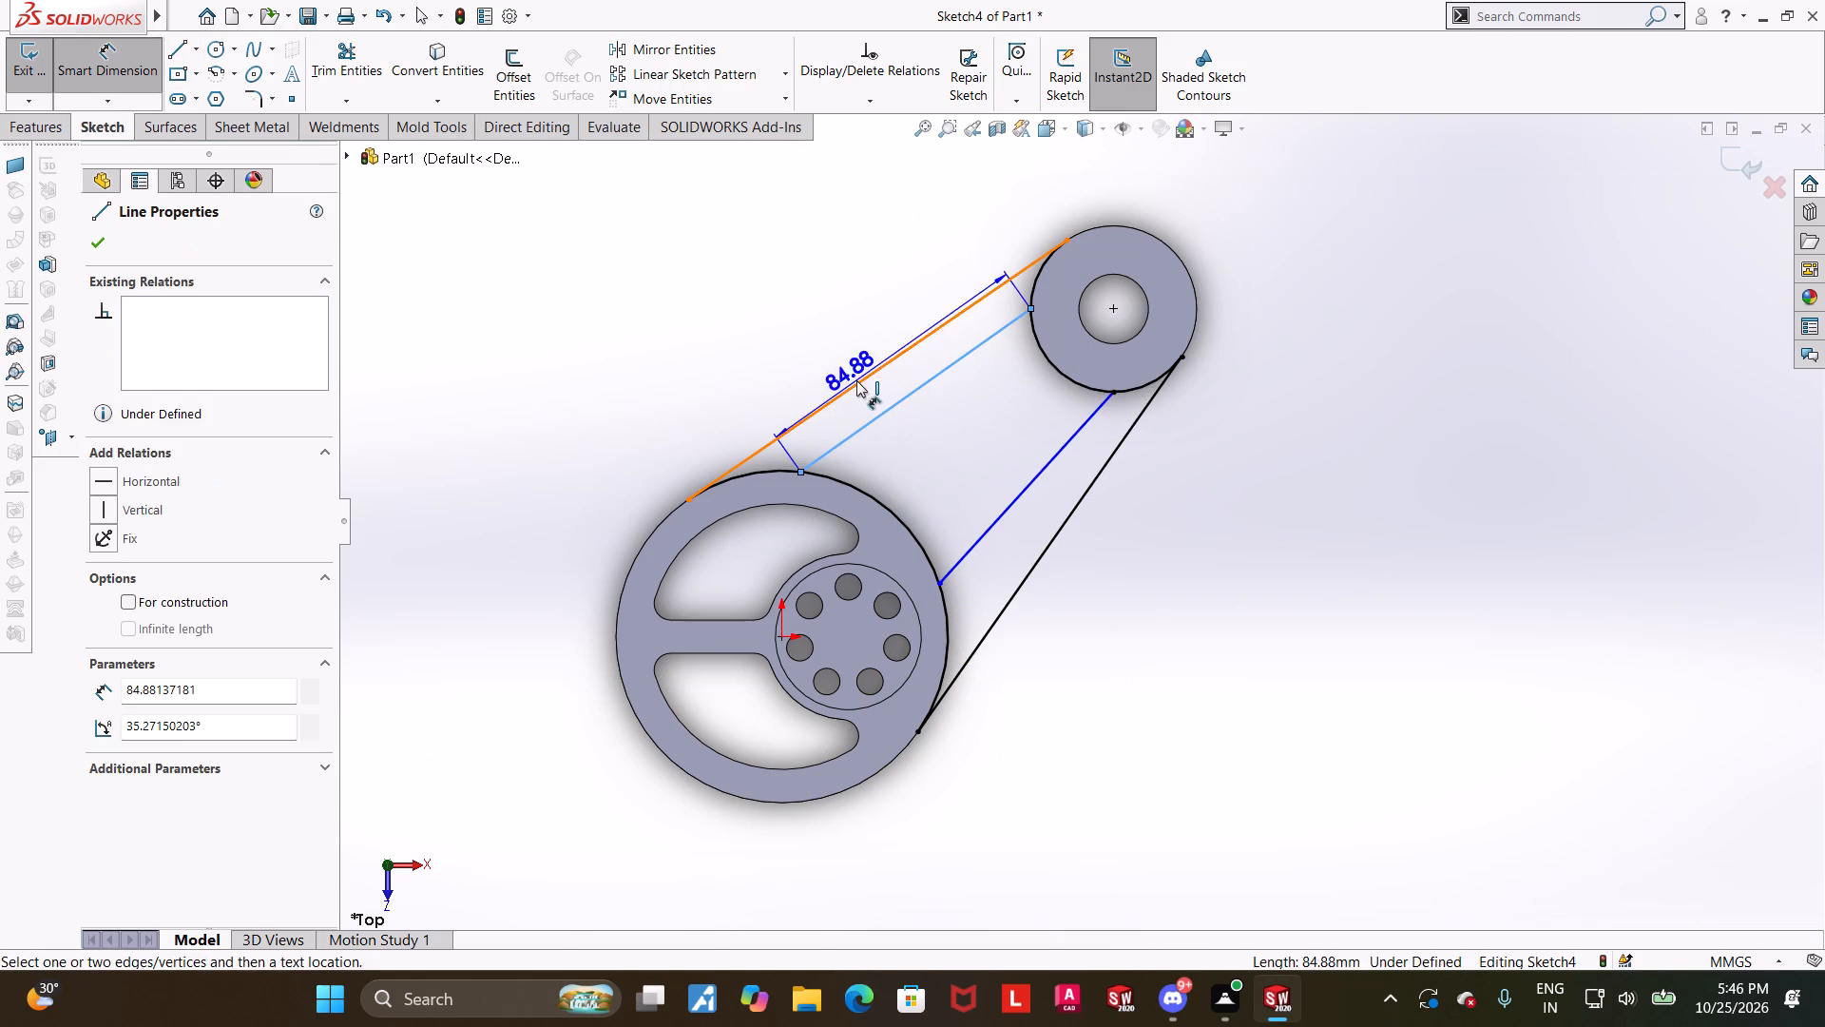
click(856, 380)
click(790, 360)
scroll(792, 364, down, 4)
key(Escape)
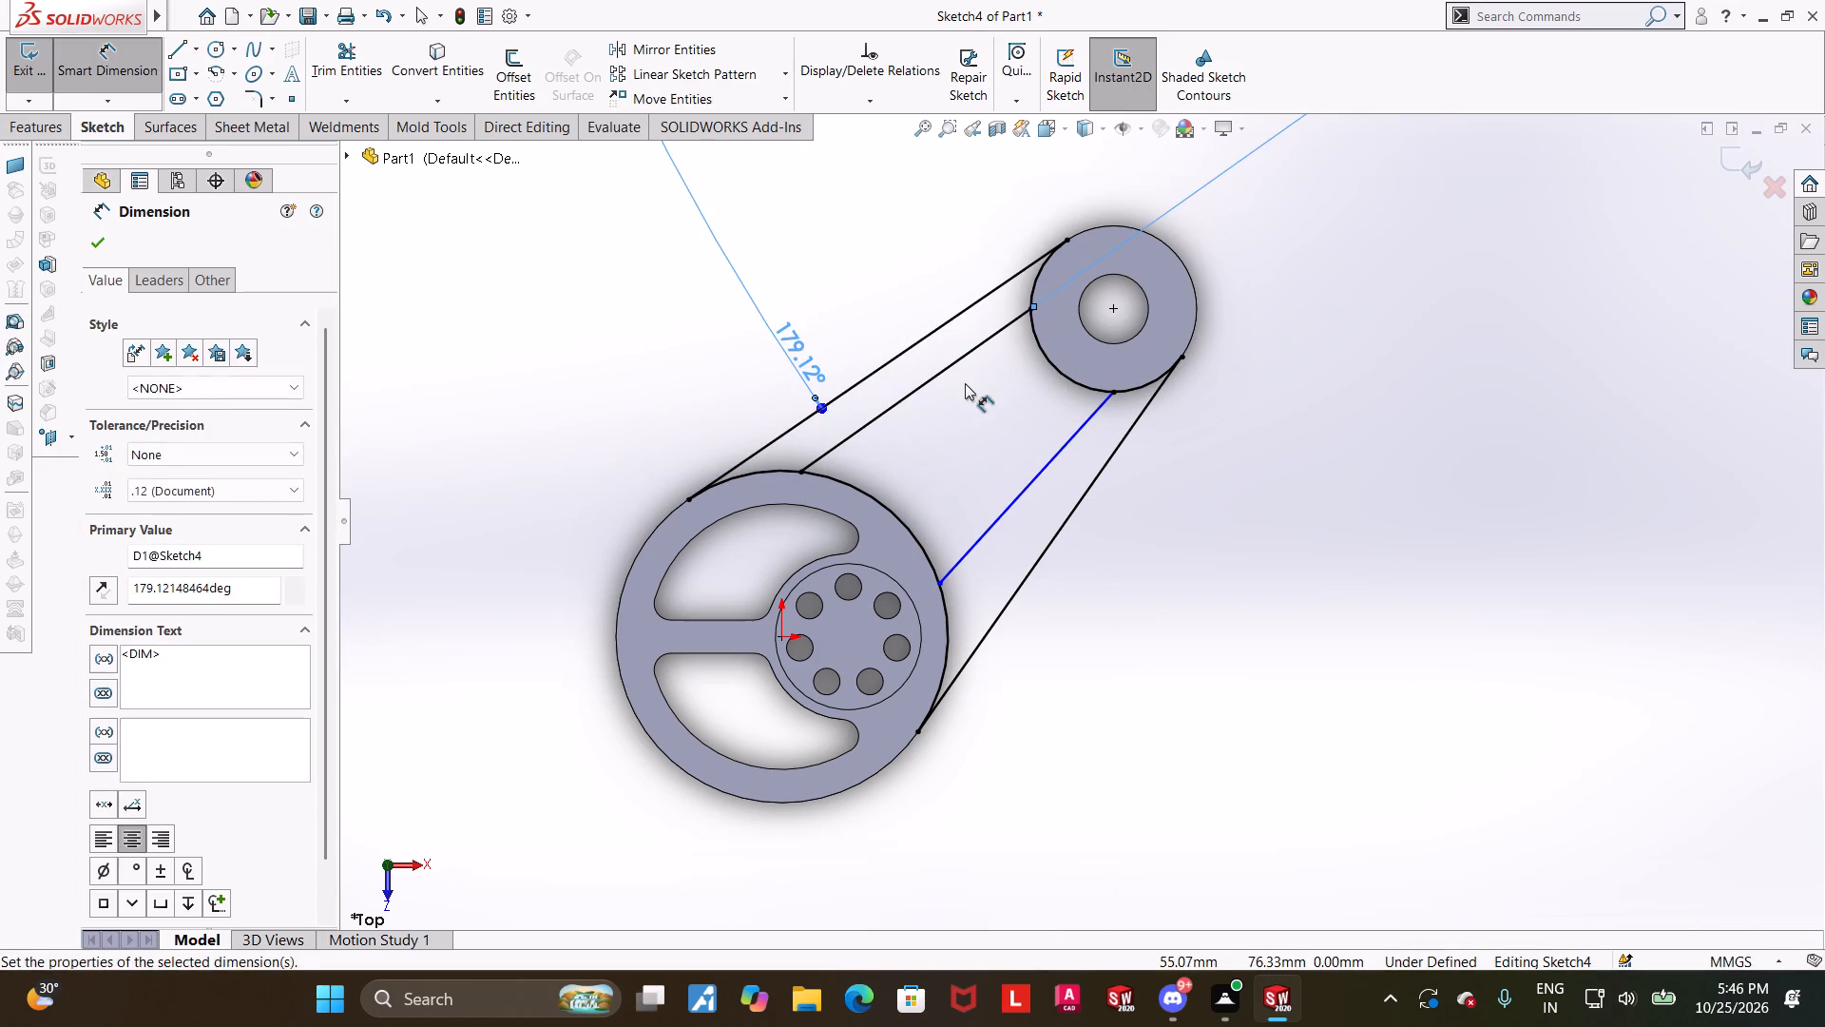
Undo the angle dimension between the upper inner line and the upper tangent line.
key(ctrl+z)
key(ctrl+z)
key(Escape)
Make the upper inner line parallel to the upper tangent line.
click(932, 383)
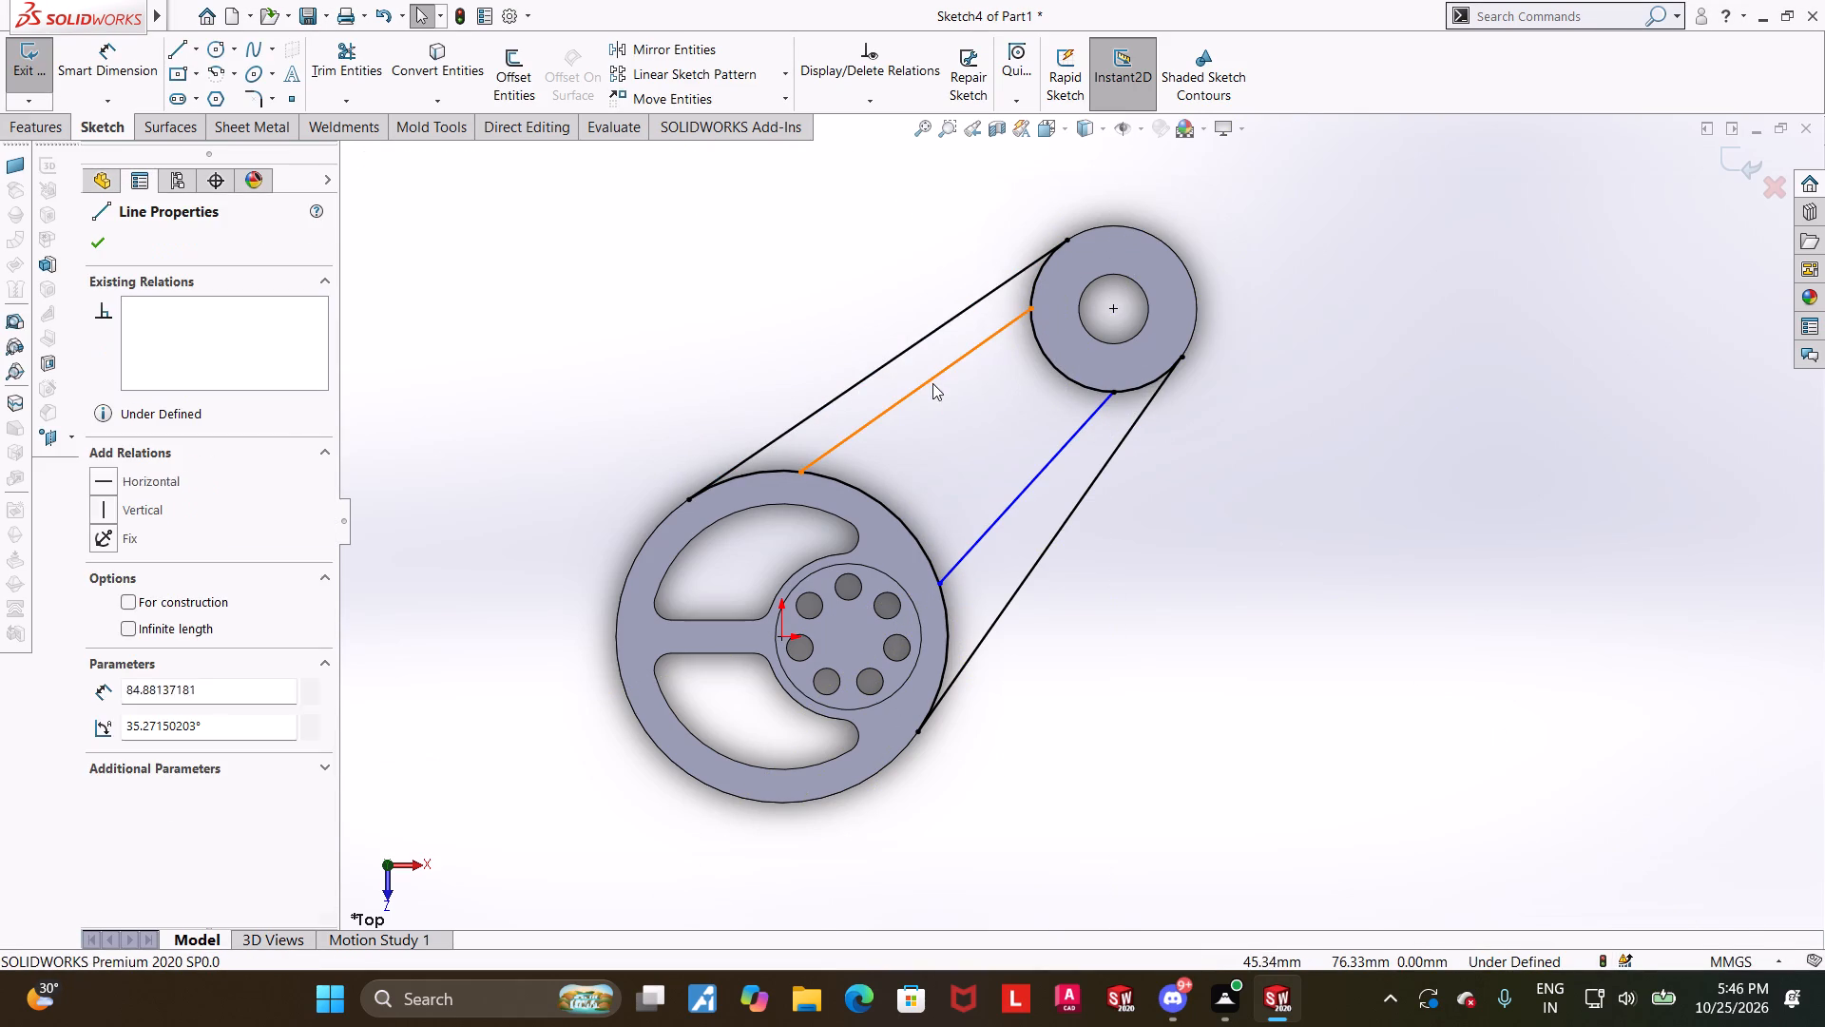
ctrl+click(893, 358)
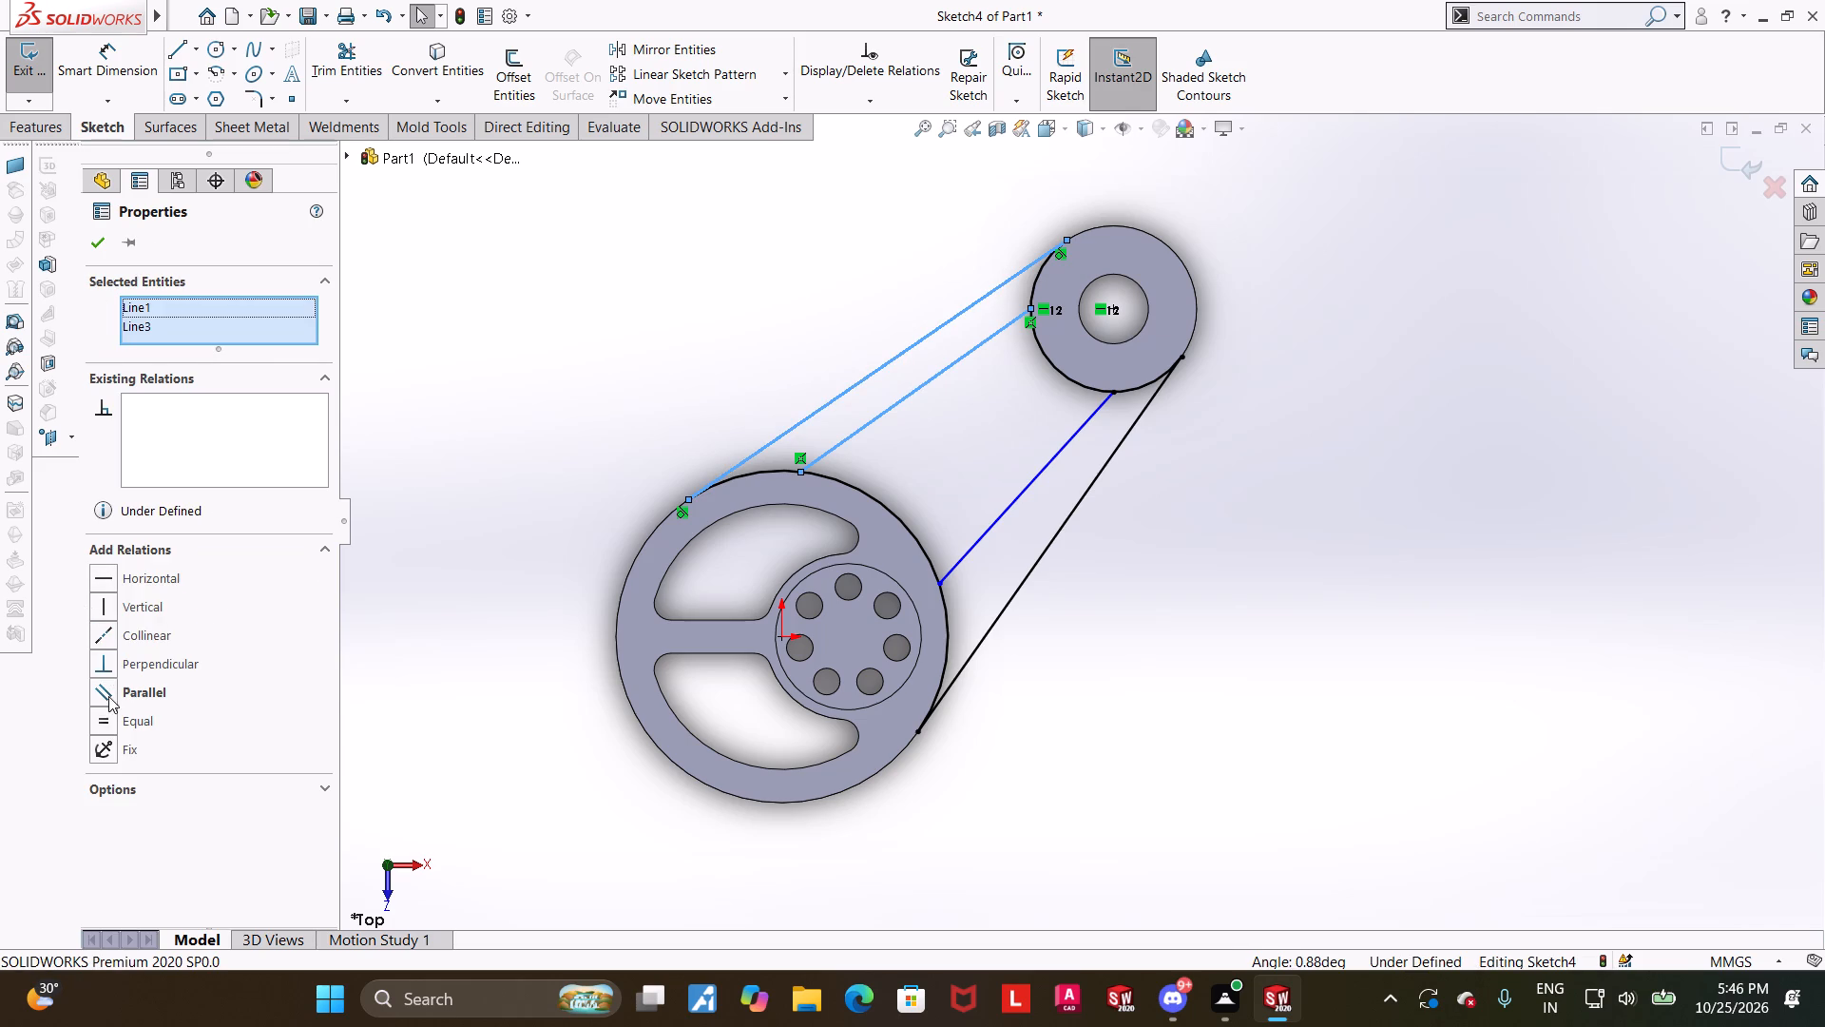
click(108, 696)
click(1183, 675)
Make the lower inner line parallel to the lower tangent line.
click(1022, 487)
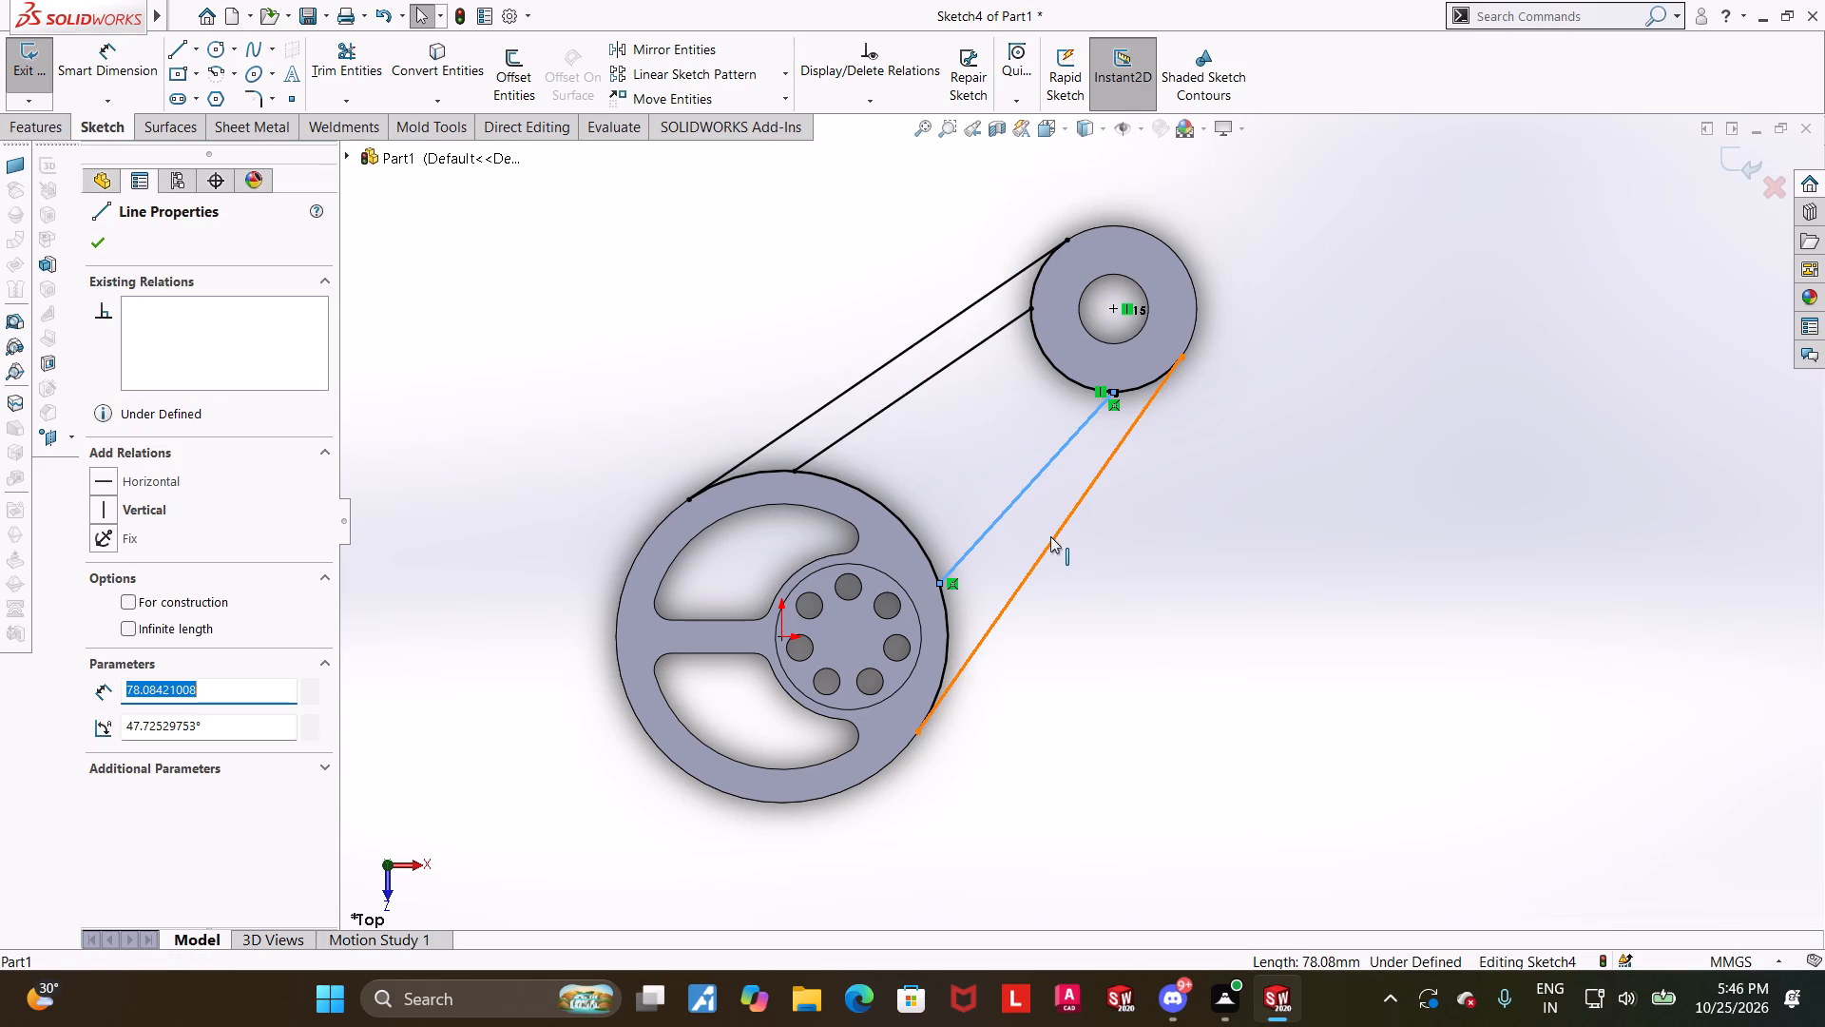
ctrl+click(1050, 536)
click(98, 700)
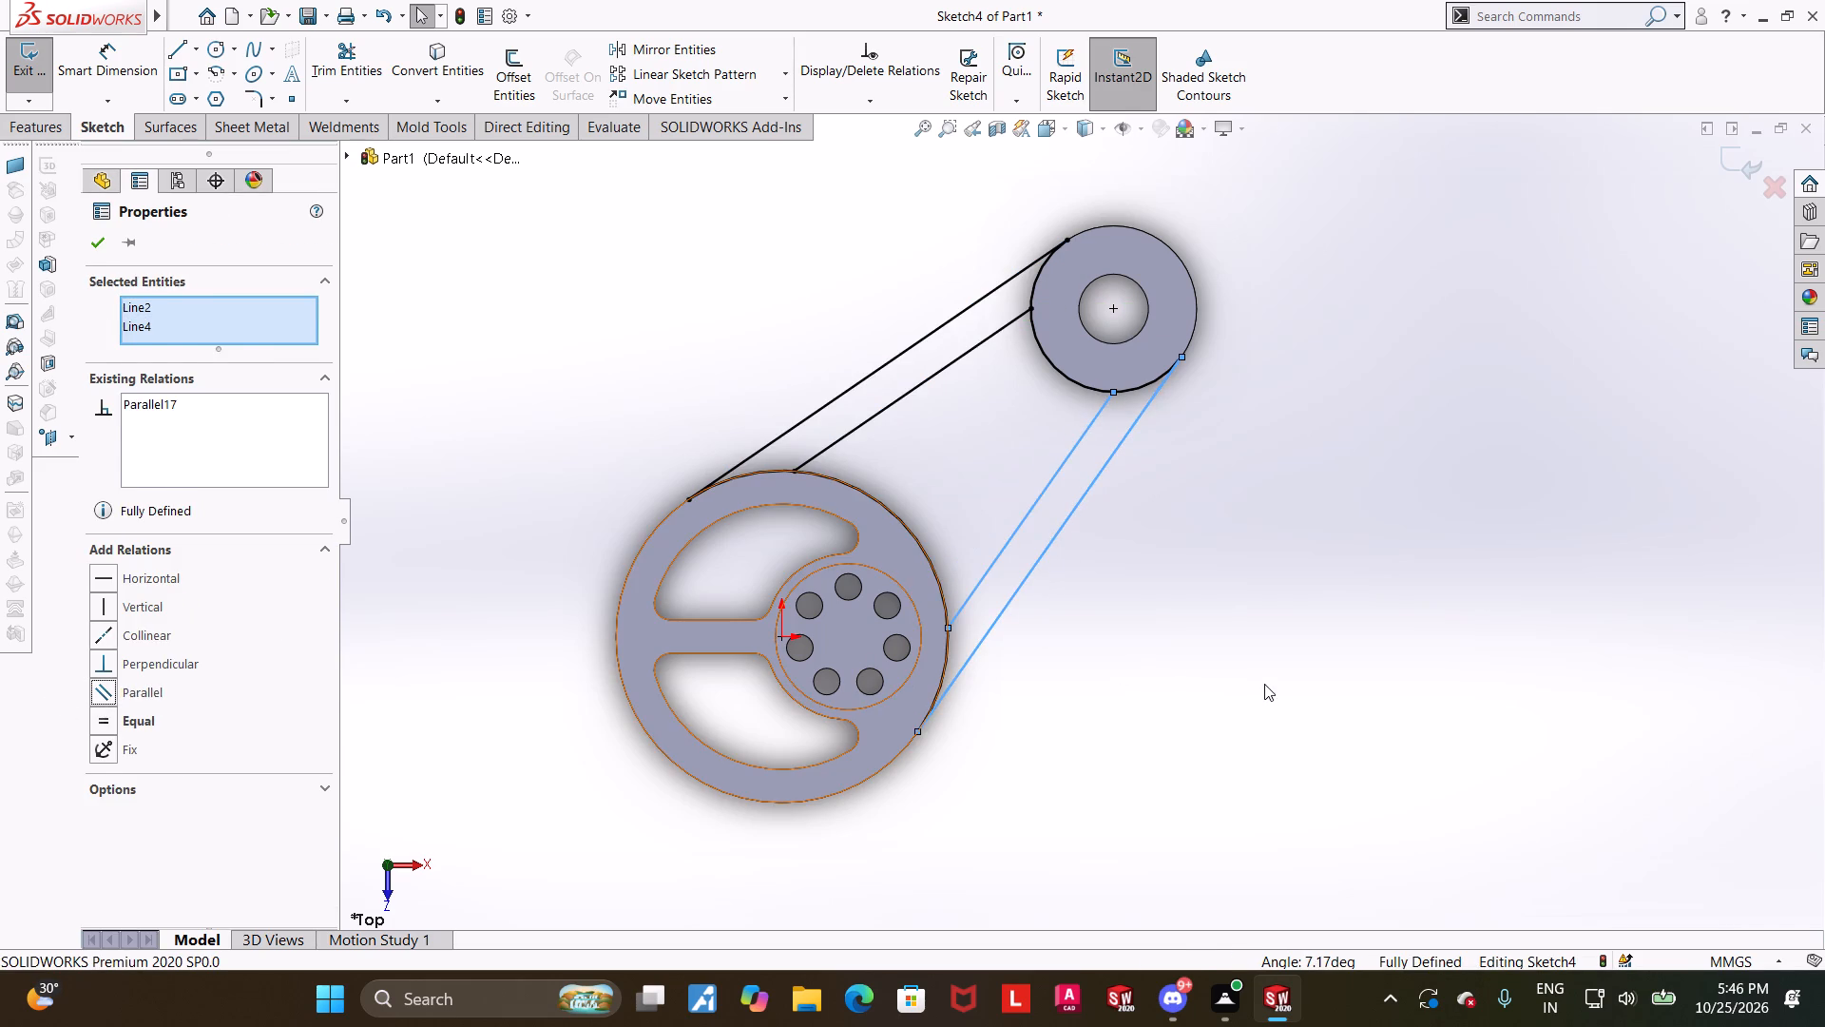
click(1264, 684)
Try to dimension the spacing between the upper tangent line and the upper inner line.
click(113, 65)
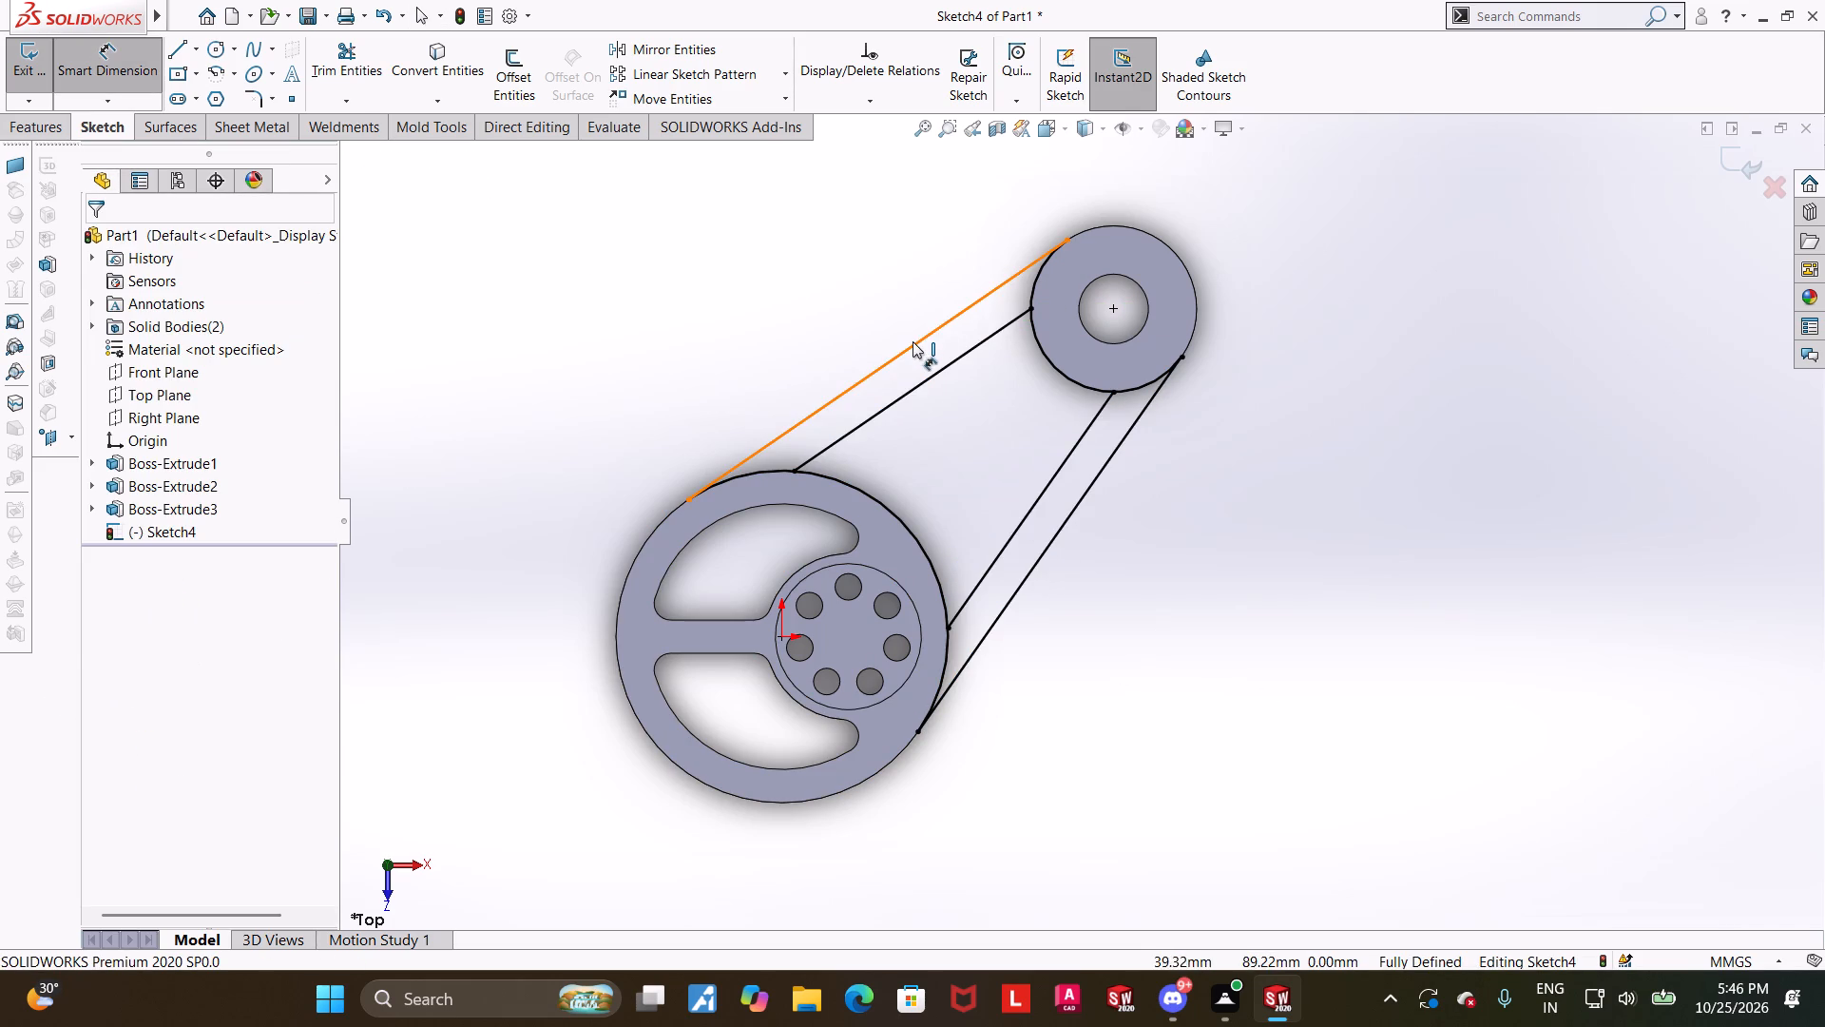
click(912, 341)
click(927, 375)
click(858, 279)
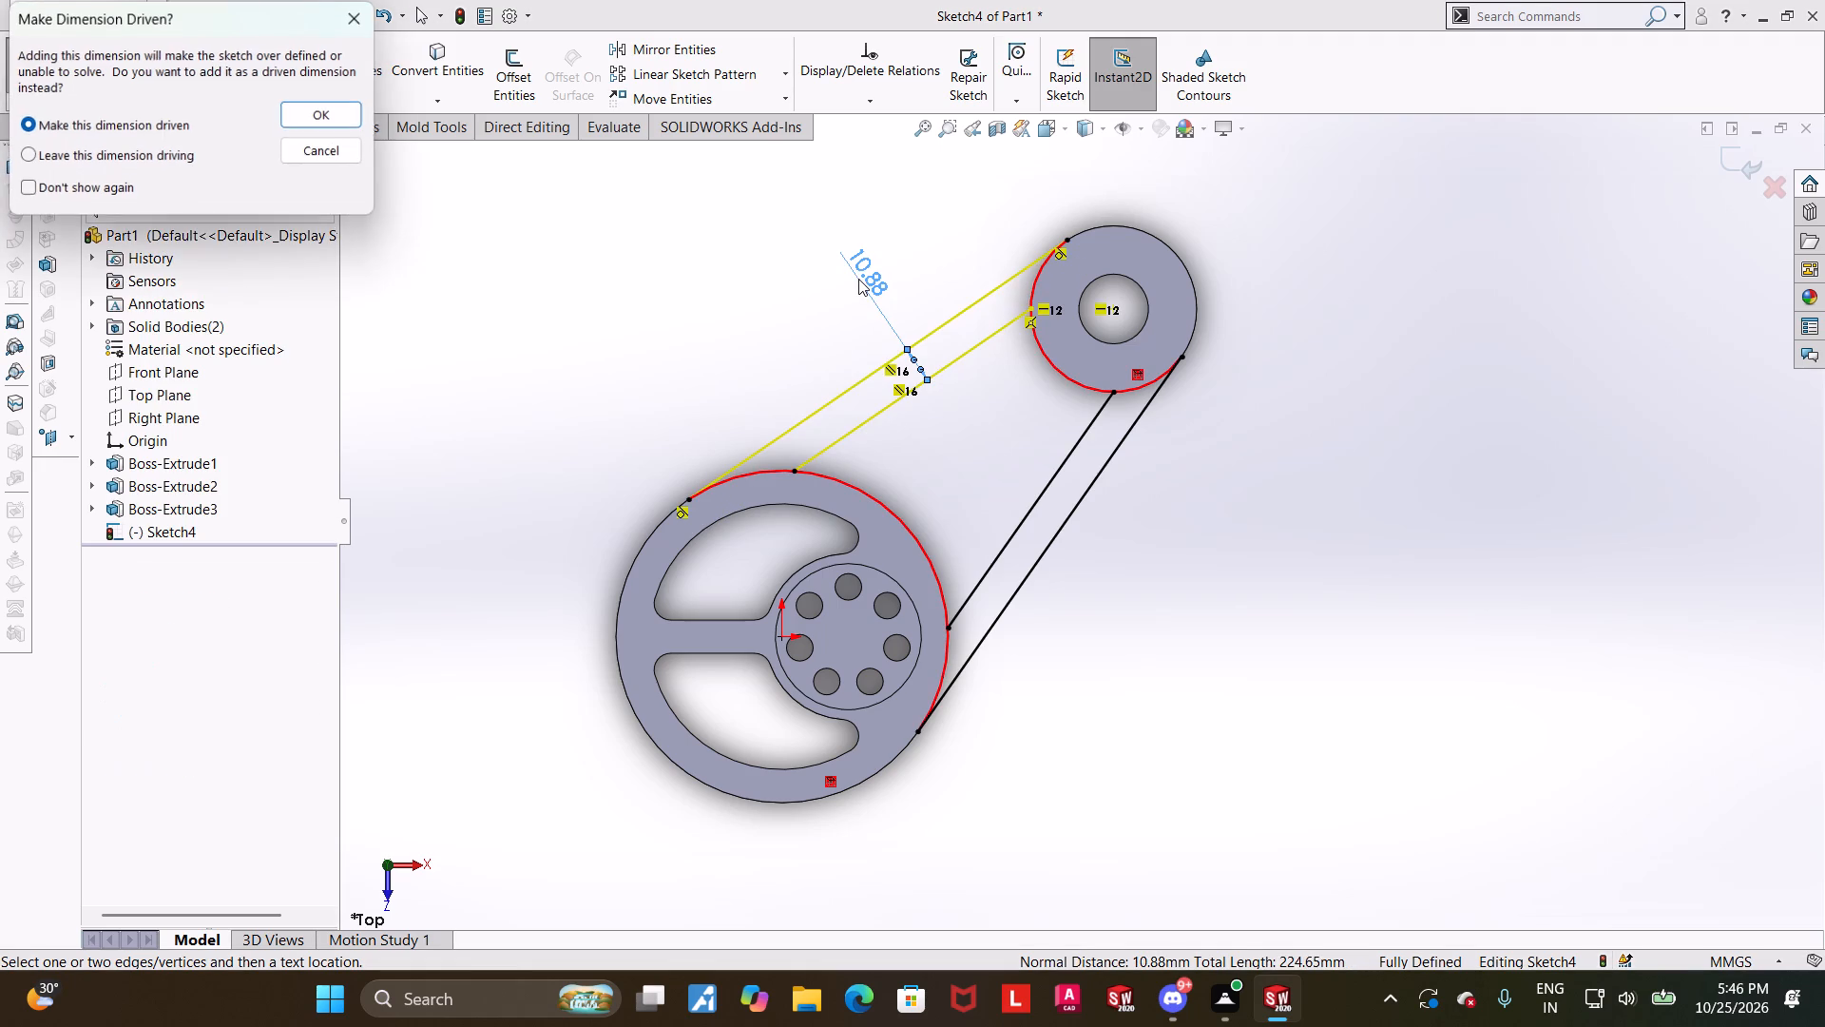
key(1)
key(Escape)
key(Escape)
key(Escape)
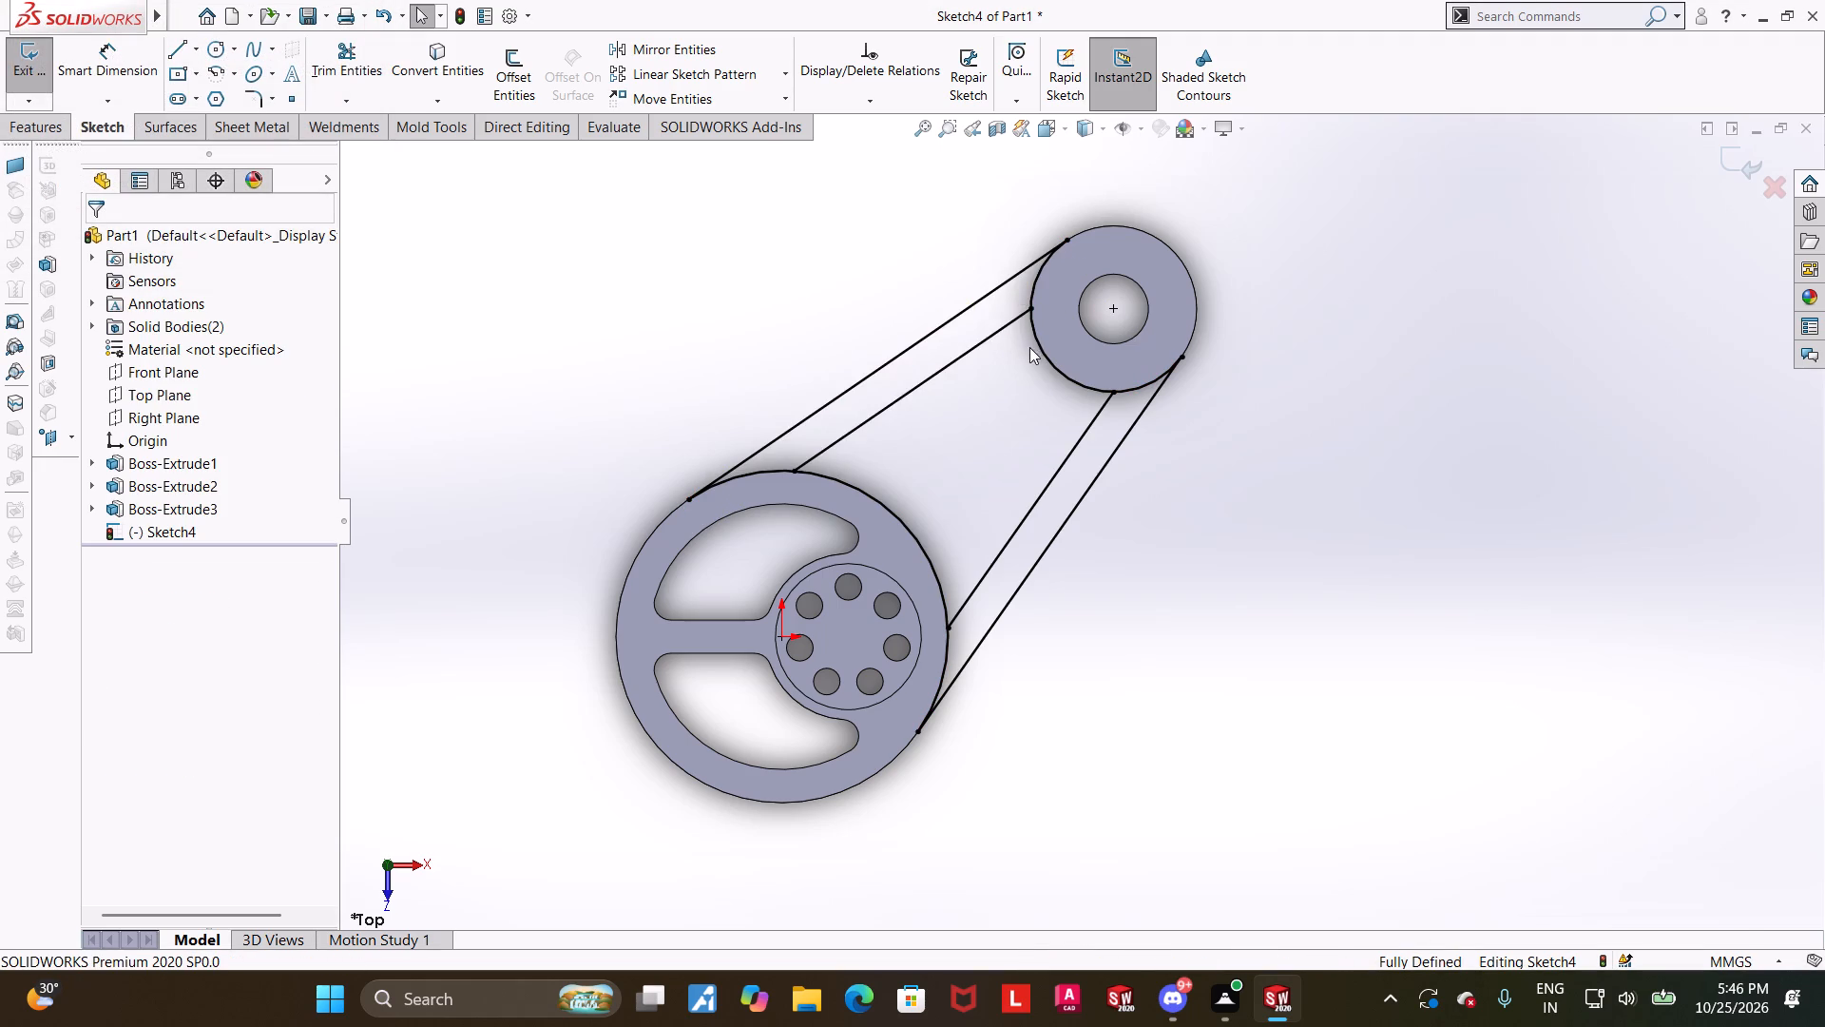
Delete the coincident relations holding the upper inner line's two endpoints on the ring arc and the boss arc.
scroll(1076, 372, up, 2)
click(1311, 610)
scroll(1071, 523, down, 3)
key(Escape)
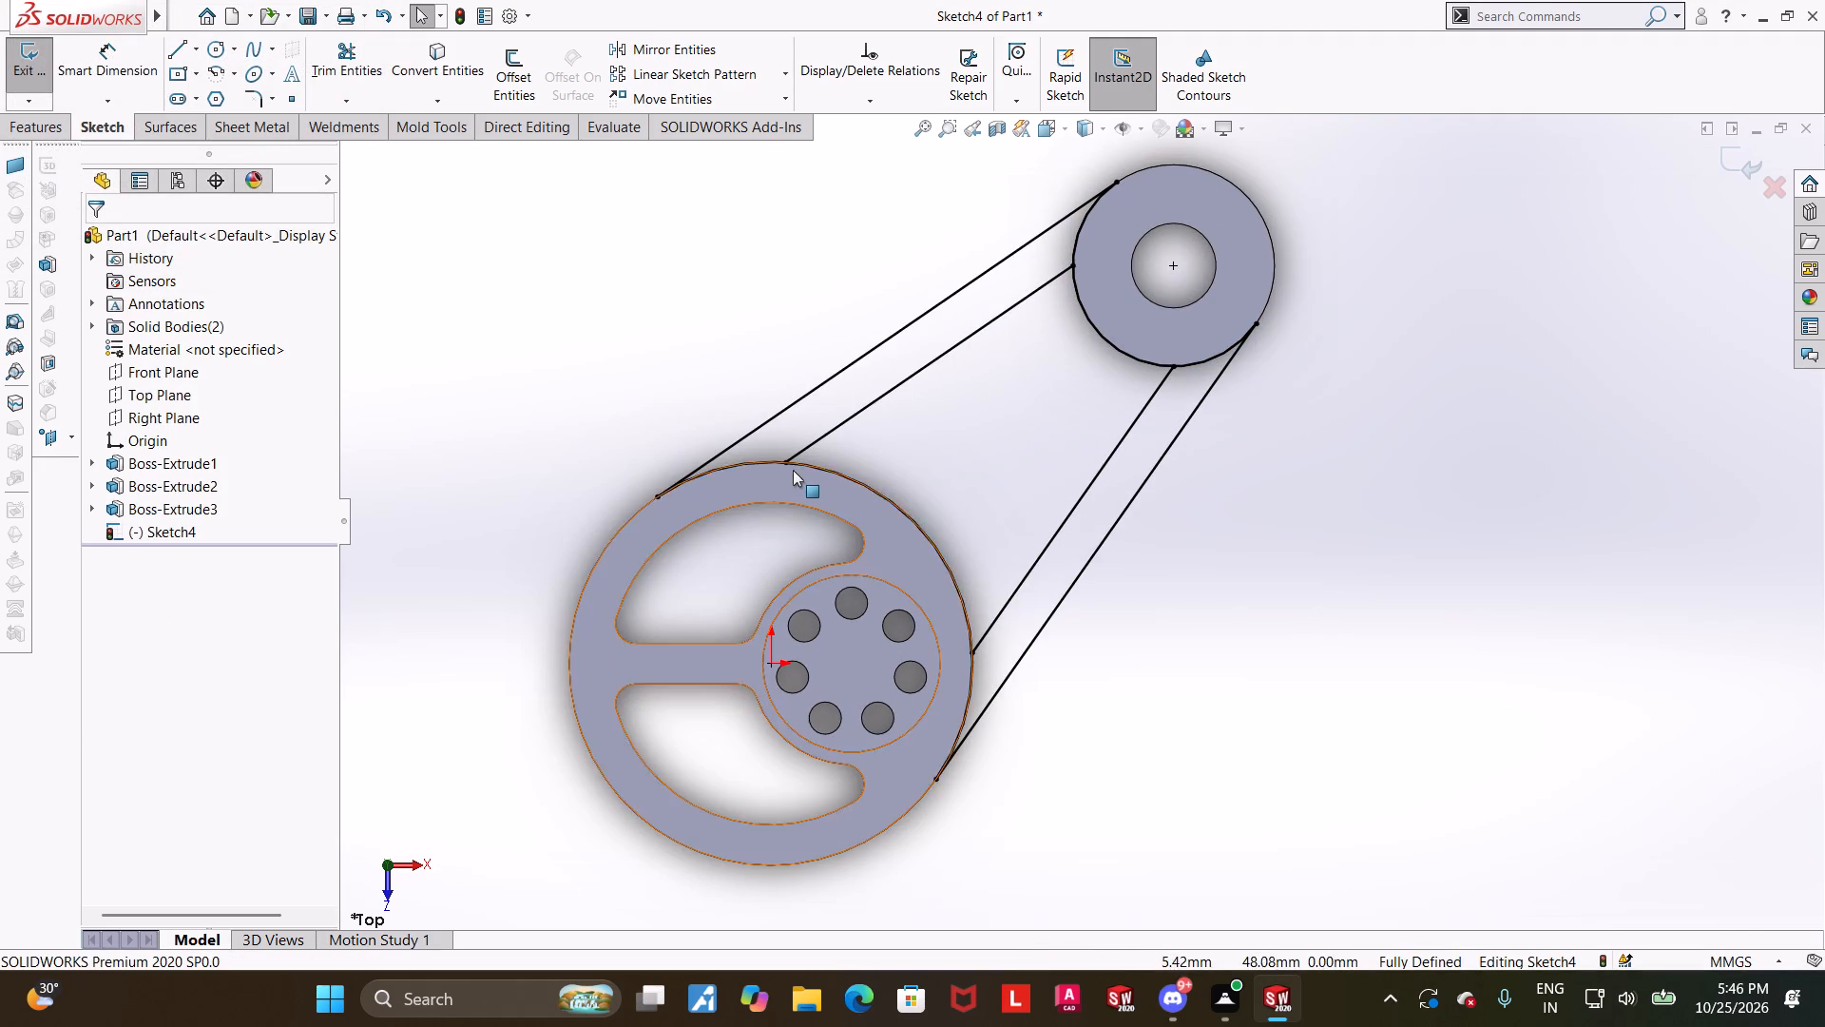
click(784, 464)
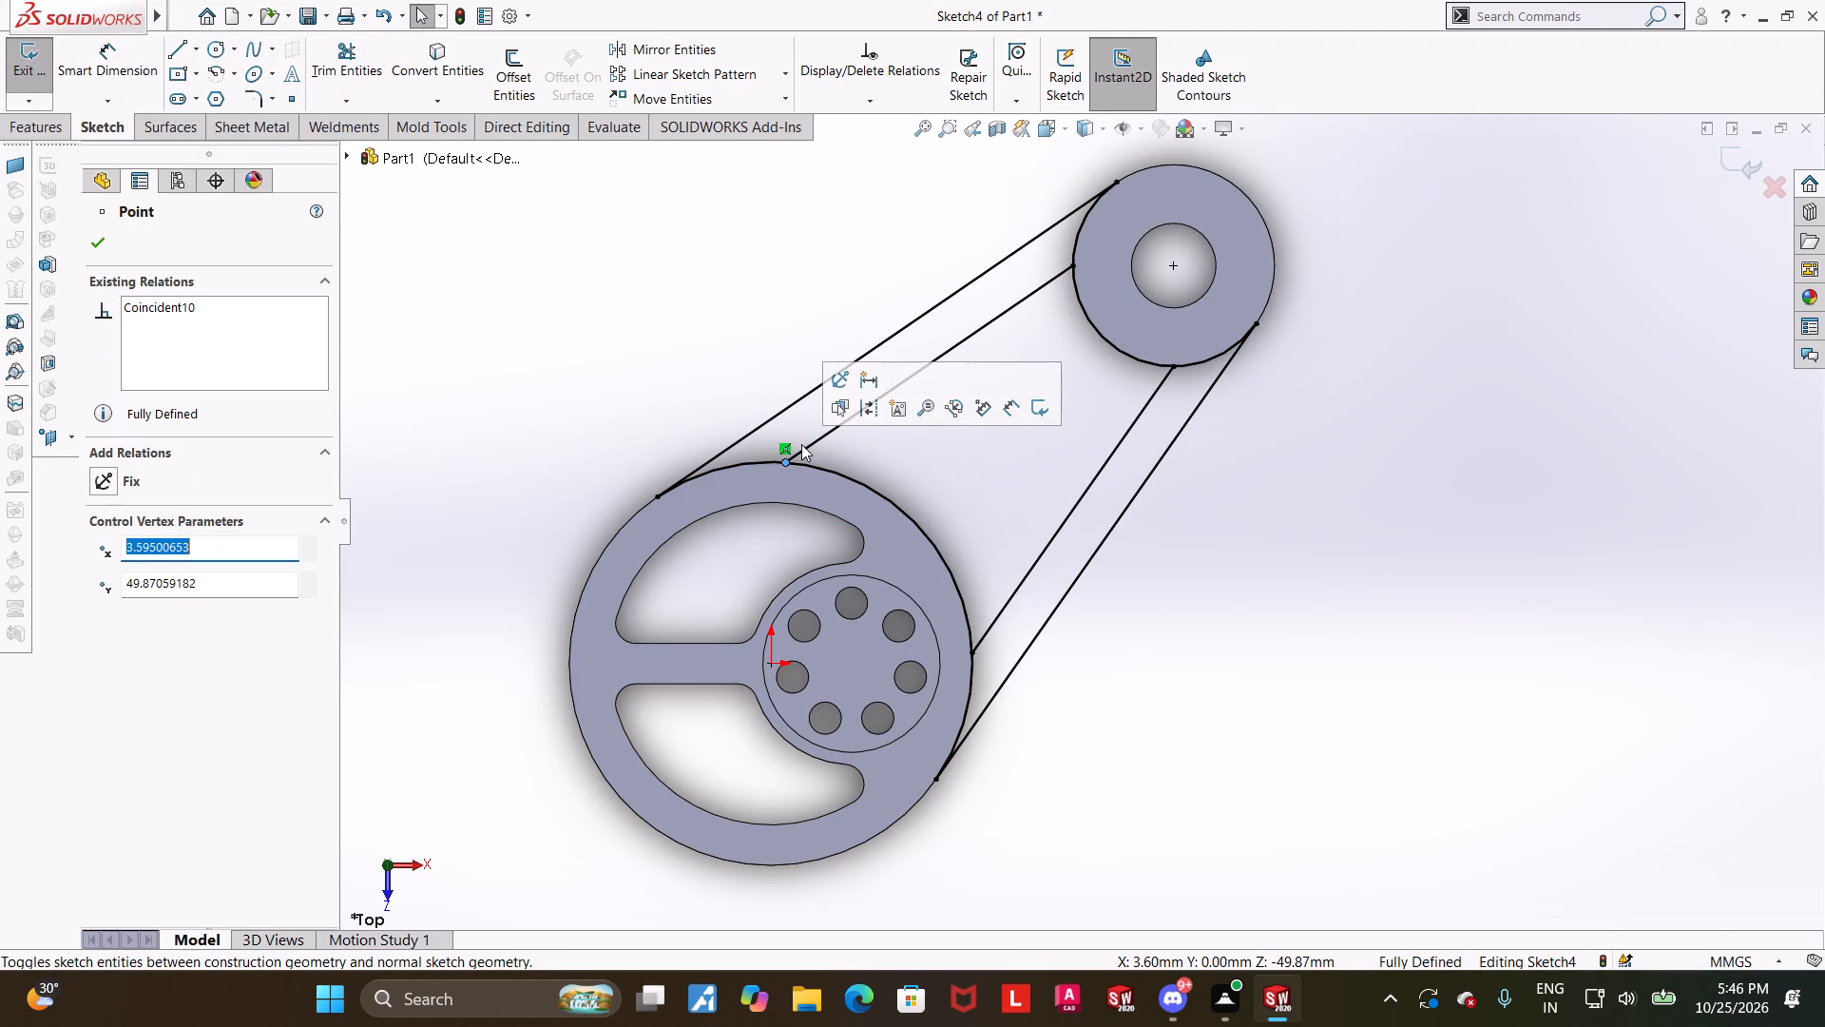
right_click(789, 445)
click(831, 670)
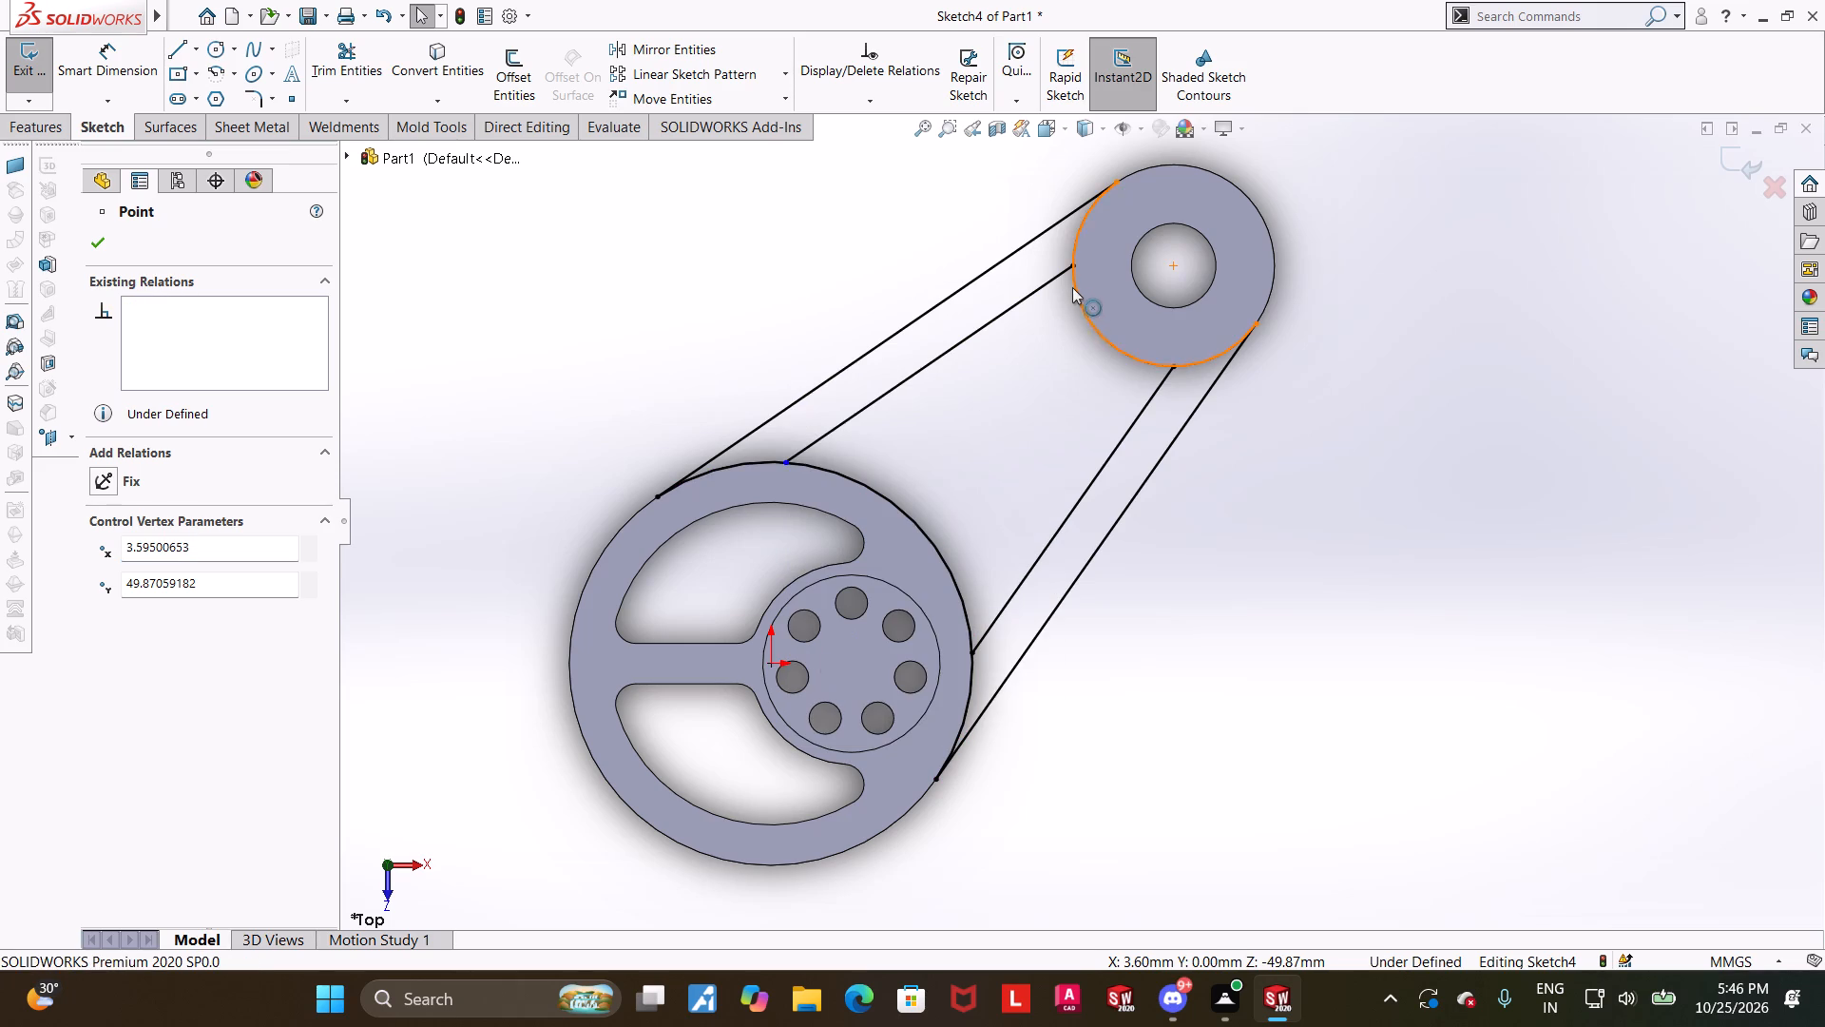
click(1070, 269)
right_click(1075, 281)
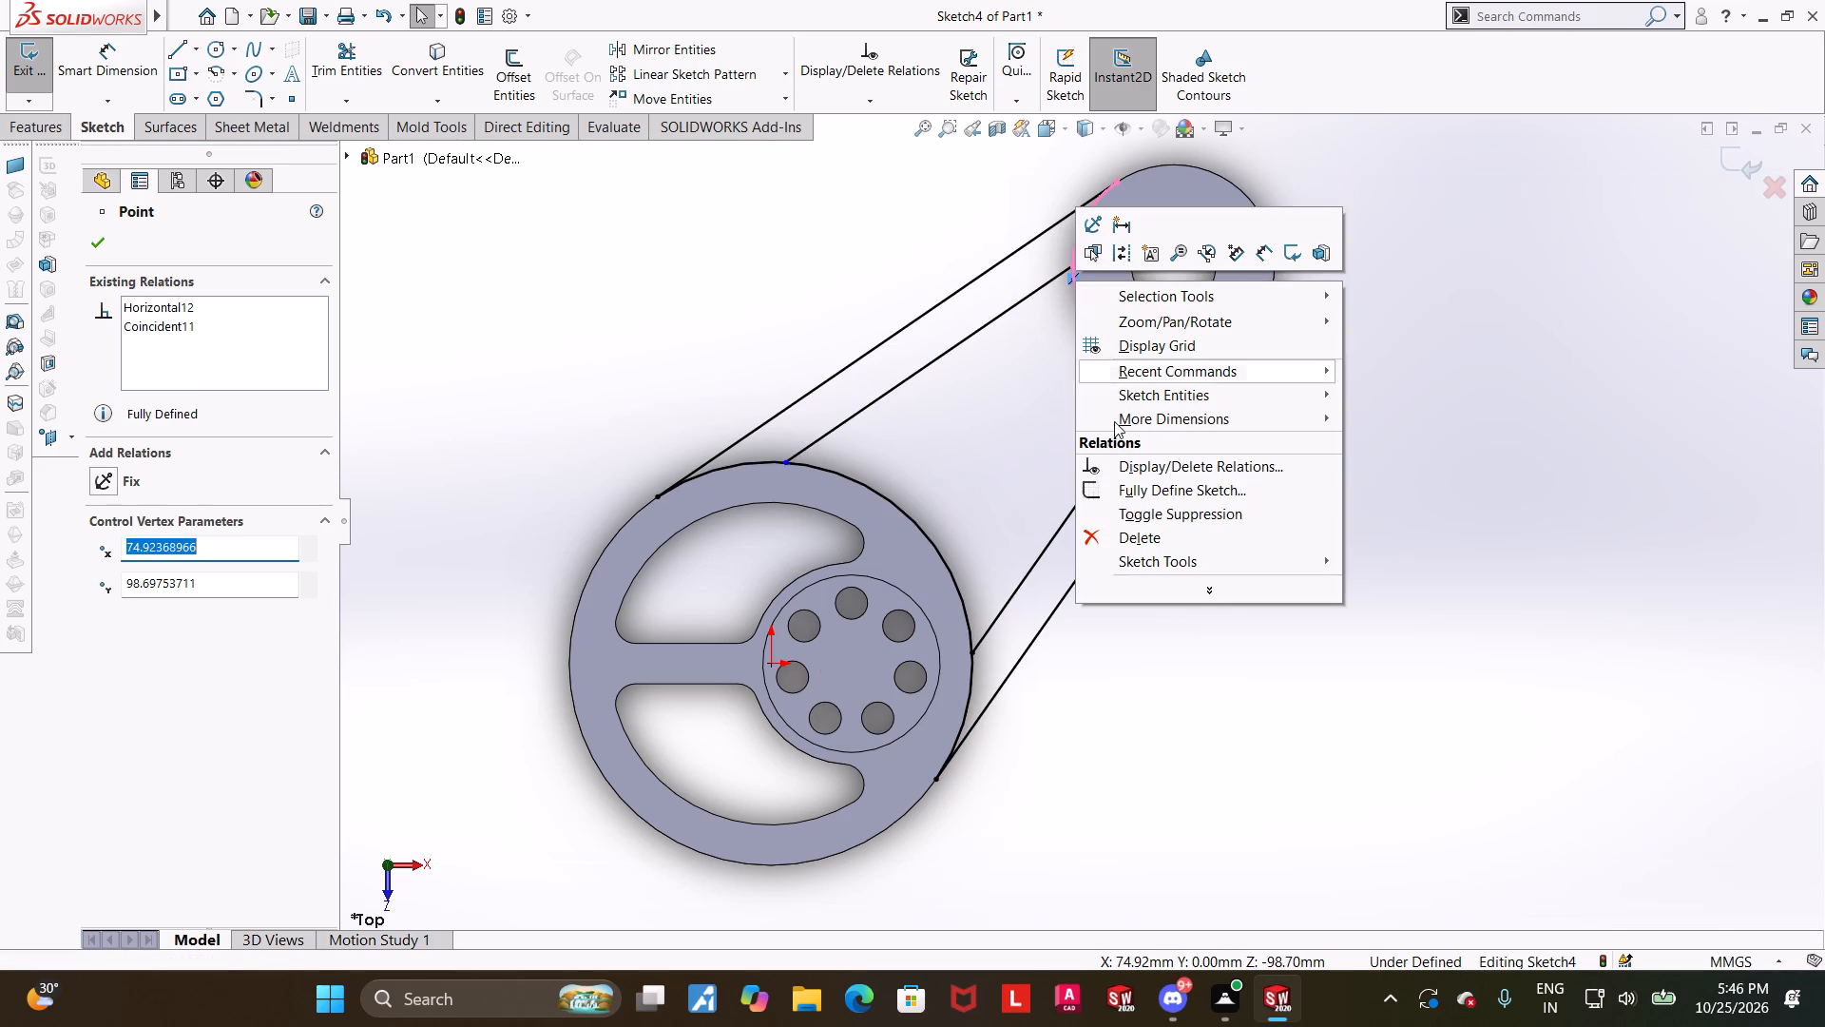
click(1121, 545)
key(Escape)
Dimension the spacing between the upper tangent line and the upper inner line to 10 mm.
click(93, 75)
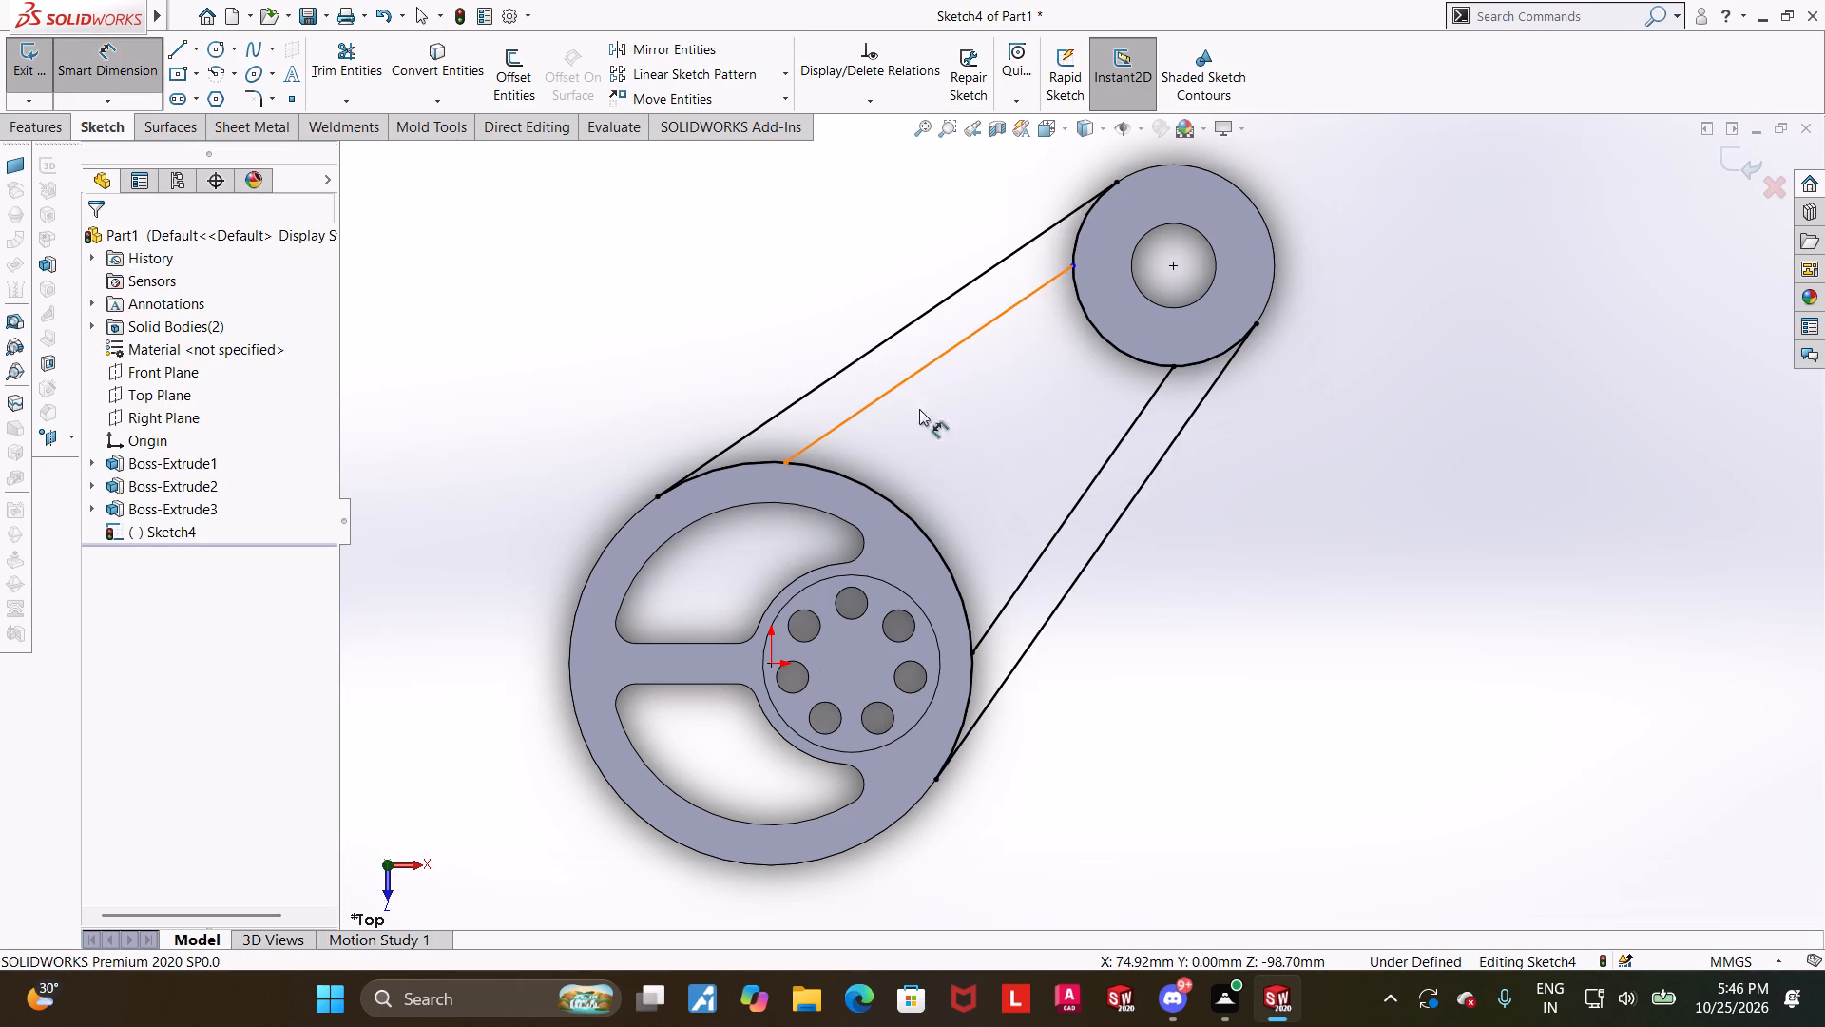
click(894, 334)
click(911, 378)
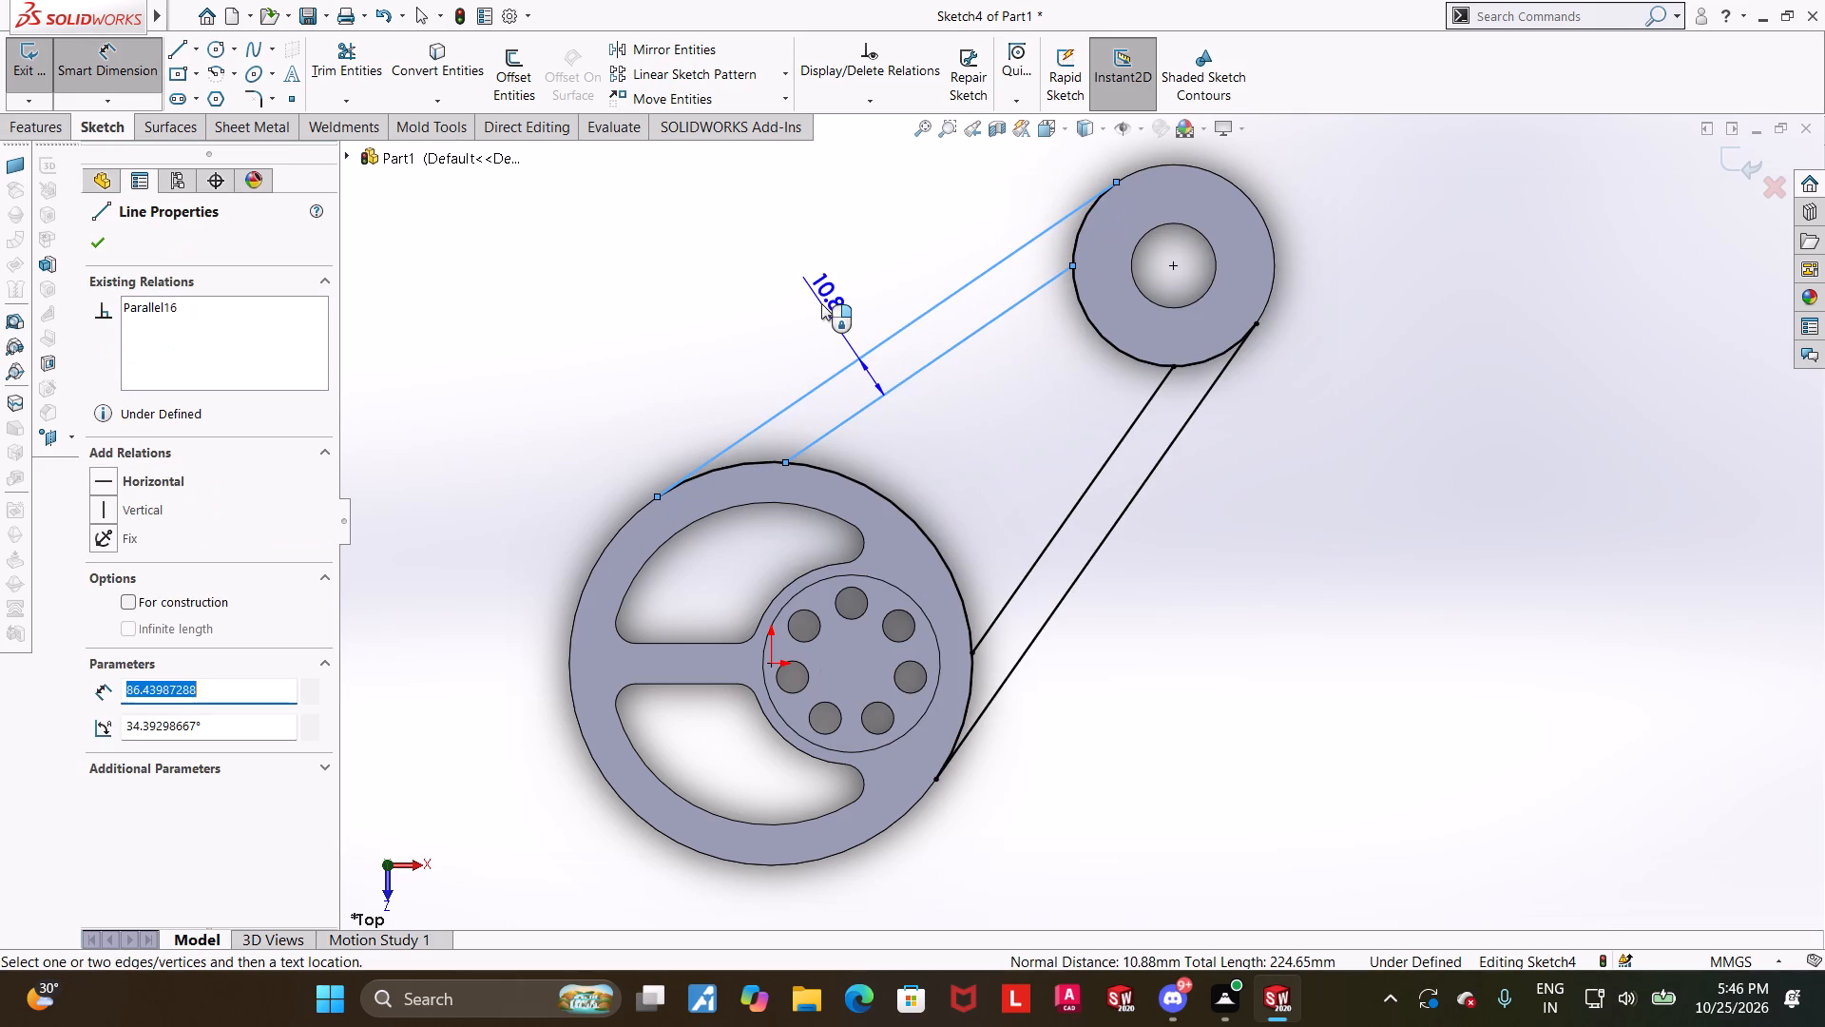
click(821, 303)
text(10)
key(Return)
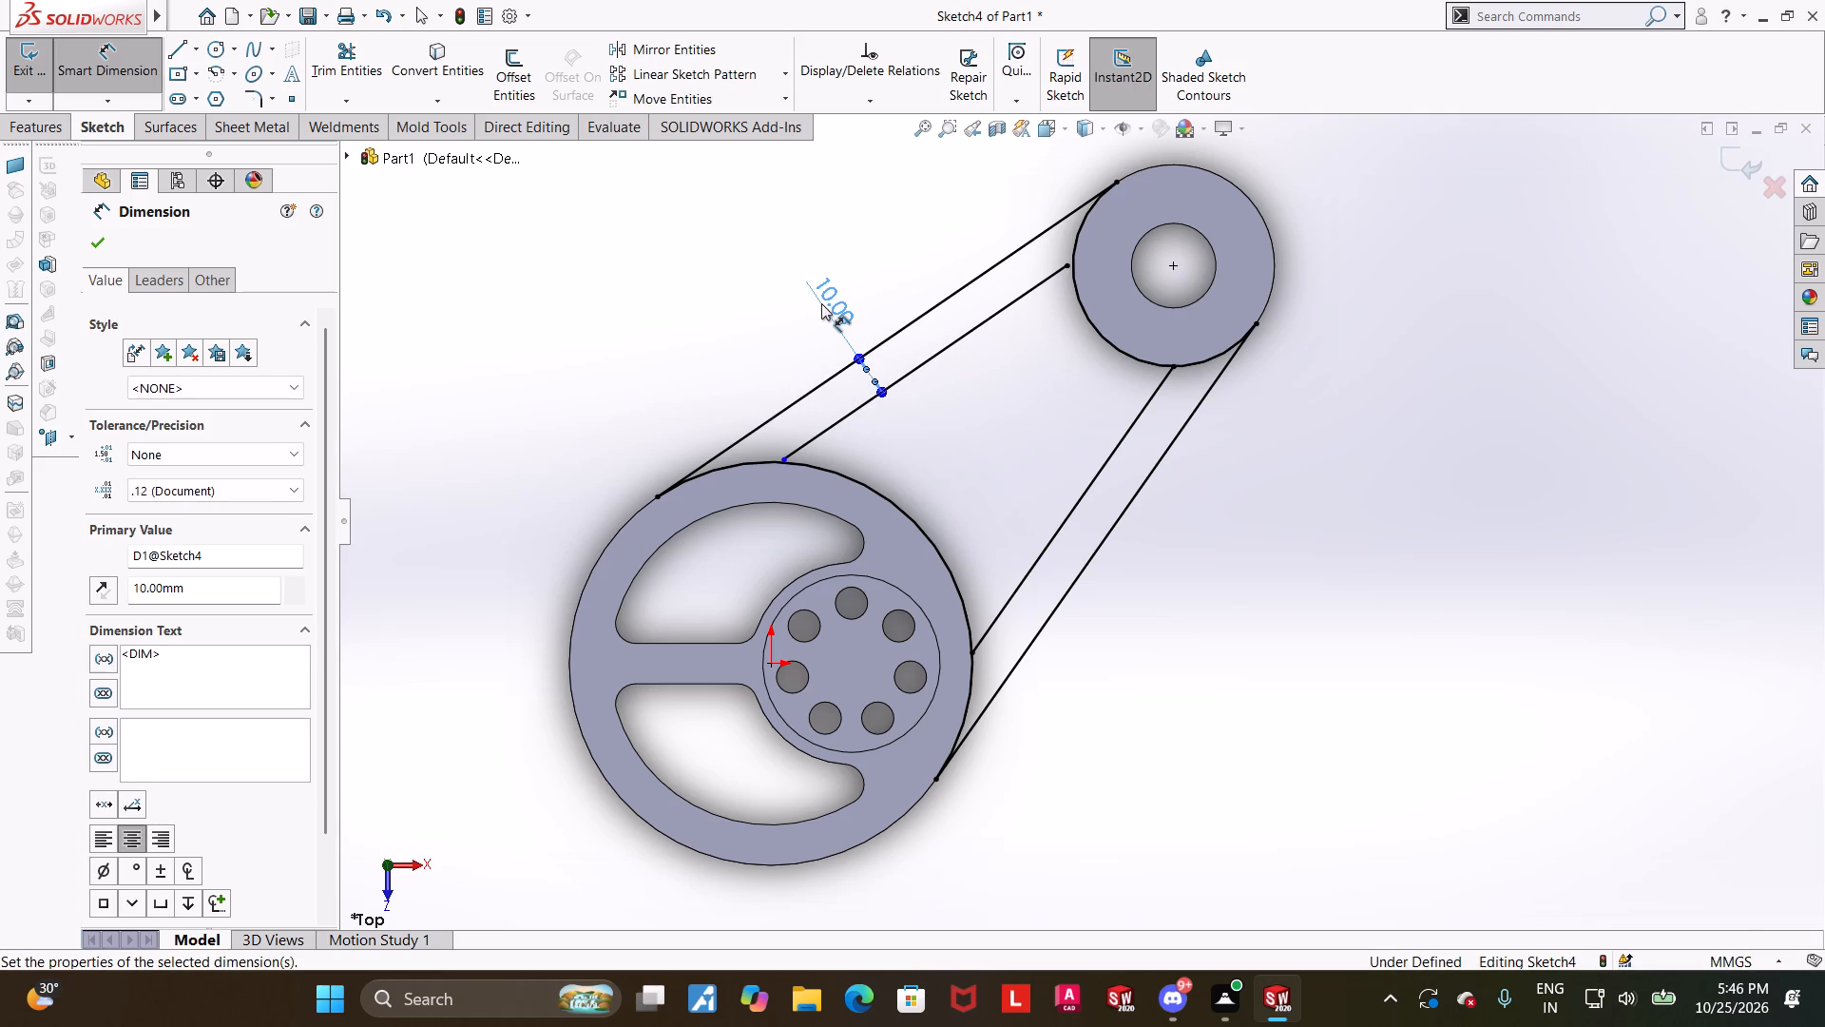
click(1245, 523)
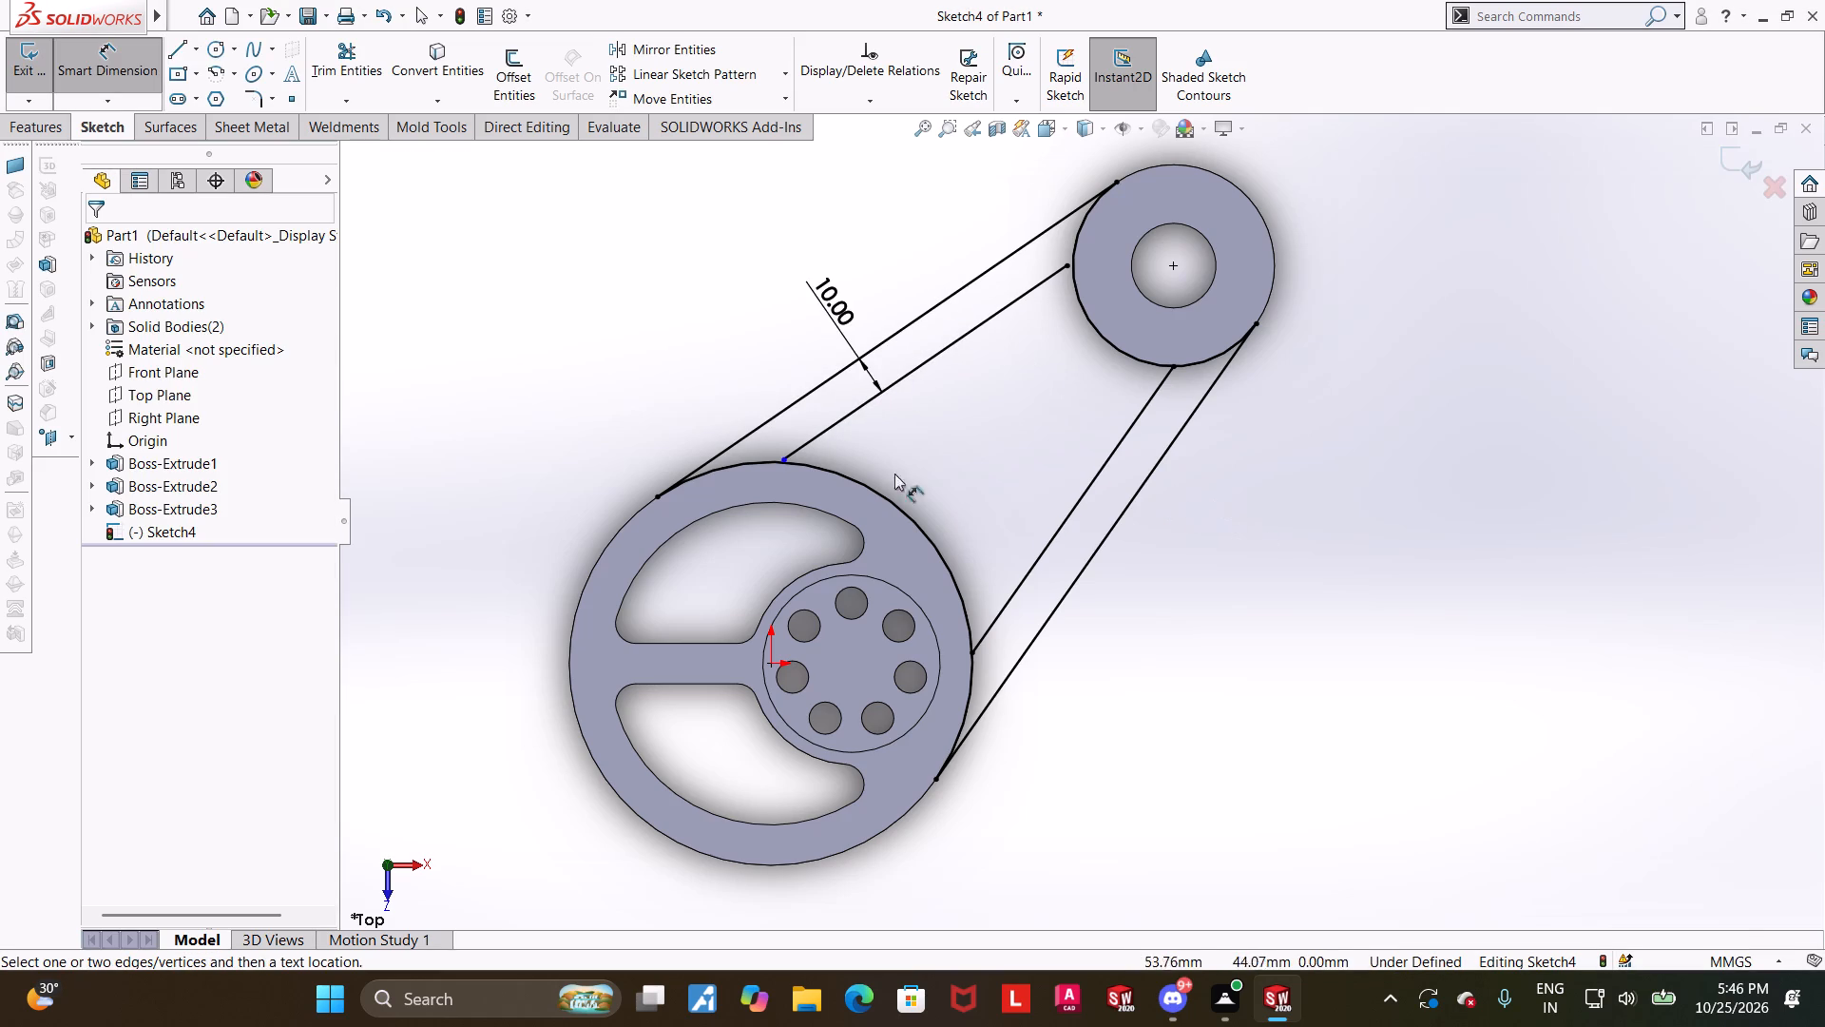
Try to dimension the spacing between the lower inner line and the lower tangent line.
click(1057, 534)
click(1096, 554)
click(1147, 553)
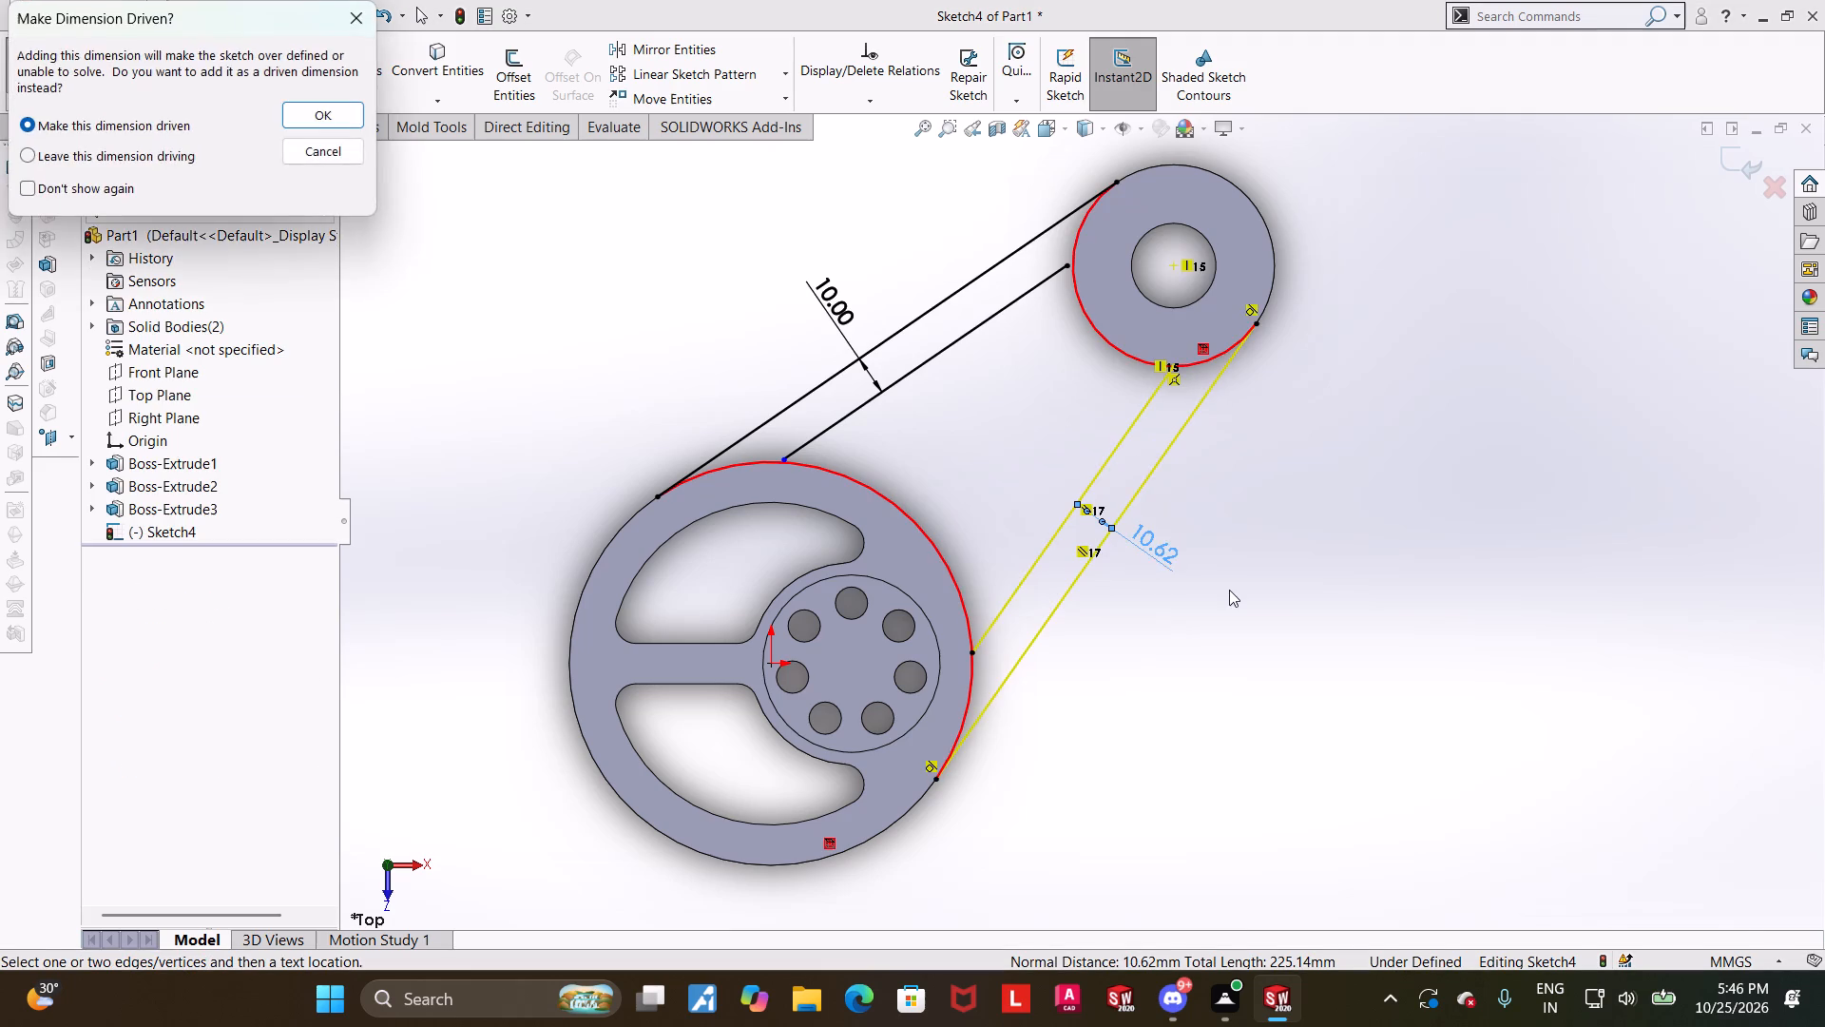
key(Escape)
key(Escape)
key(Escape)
Delete the coincident relation holding the lower inner line's endpoint on the ring arc.
click(973, 654)
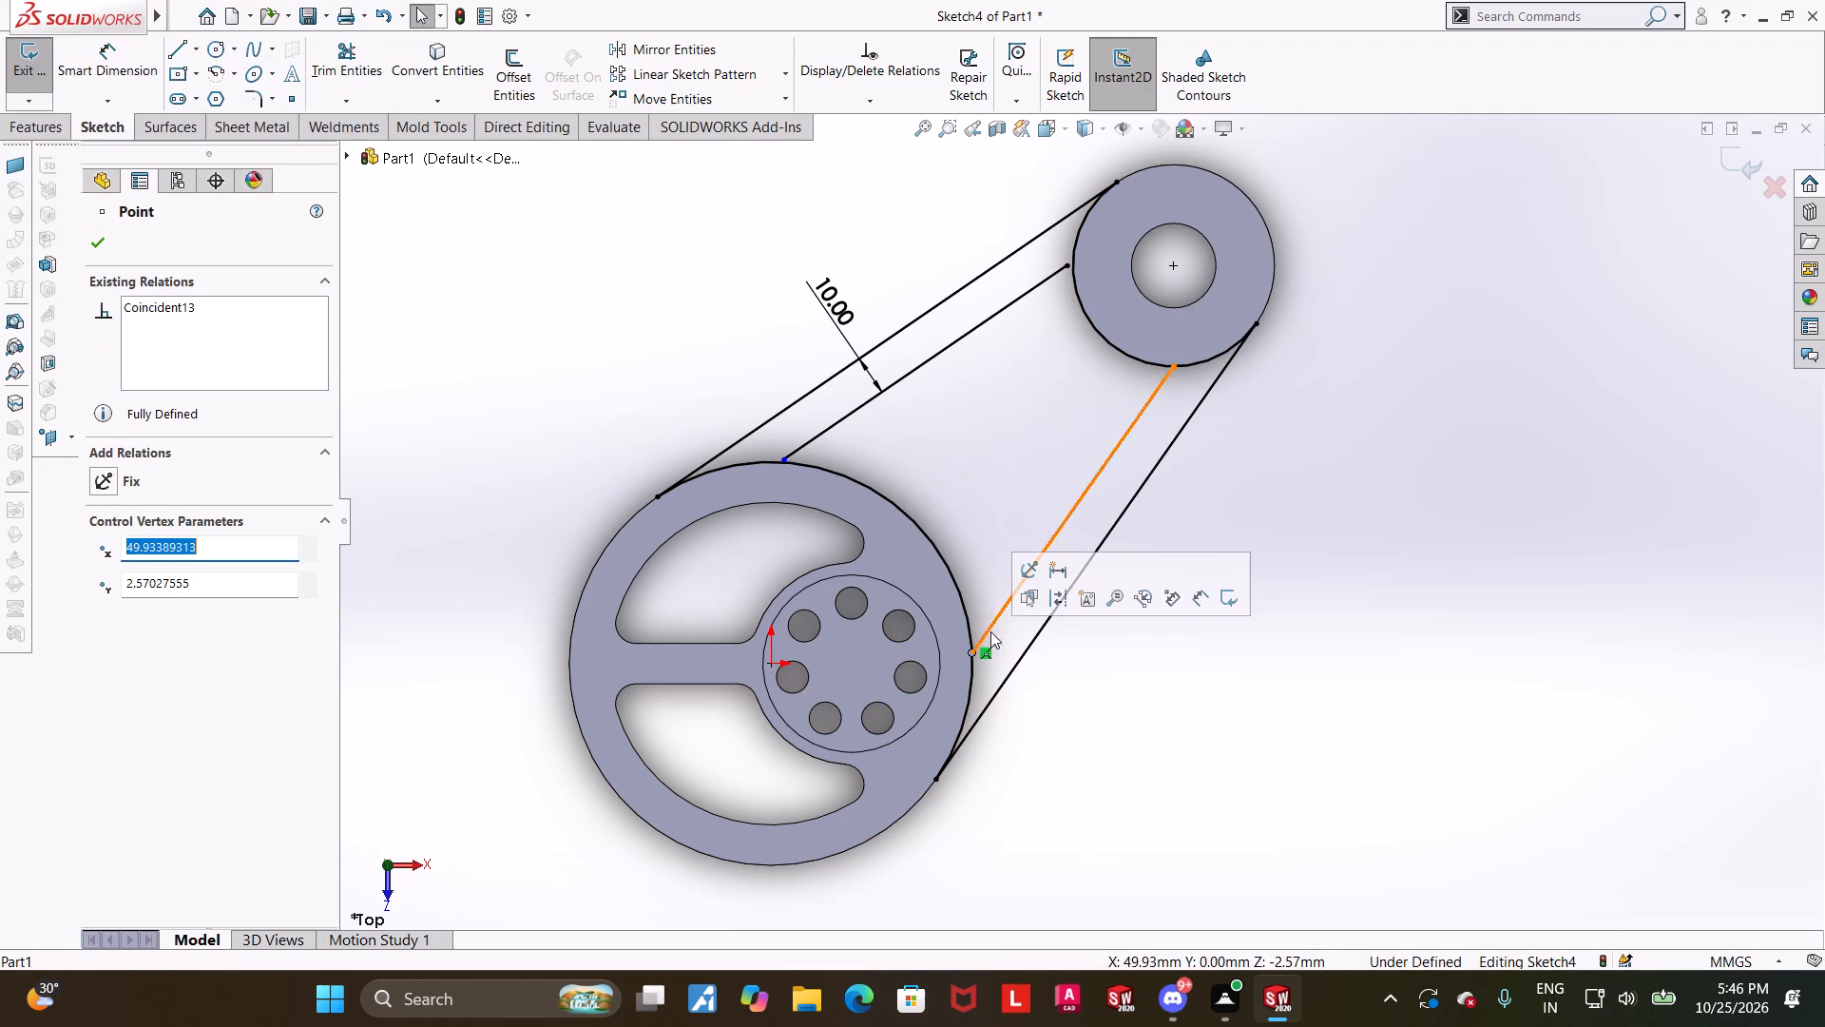
click(1074, 711)
right_click(974, 656)
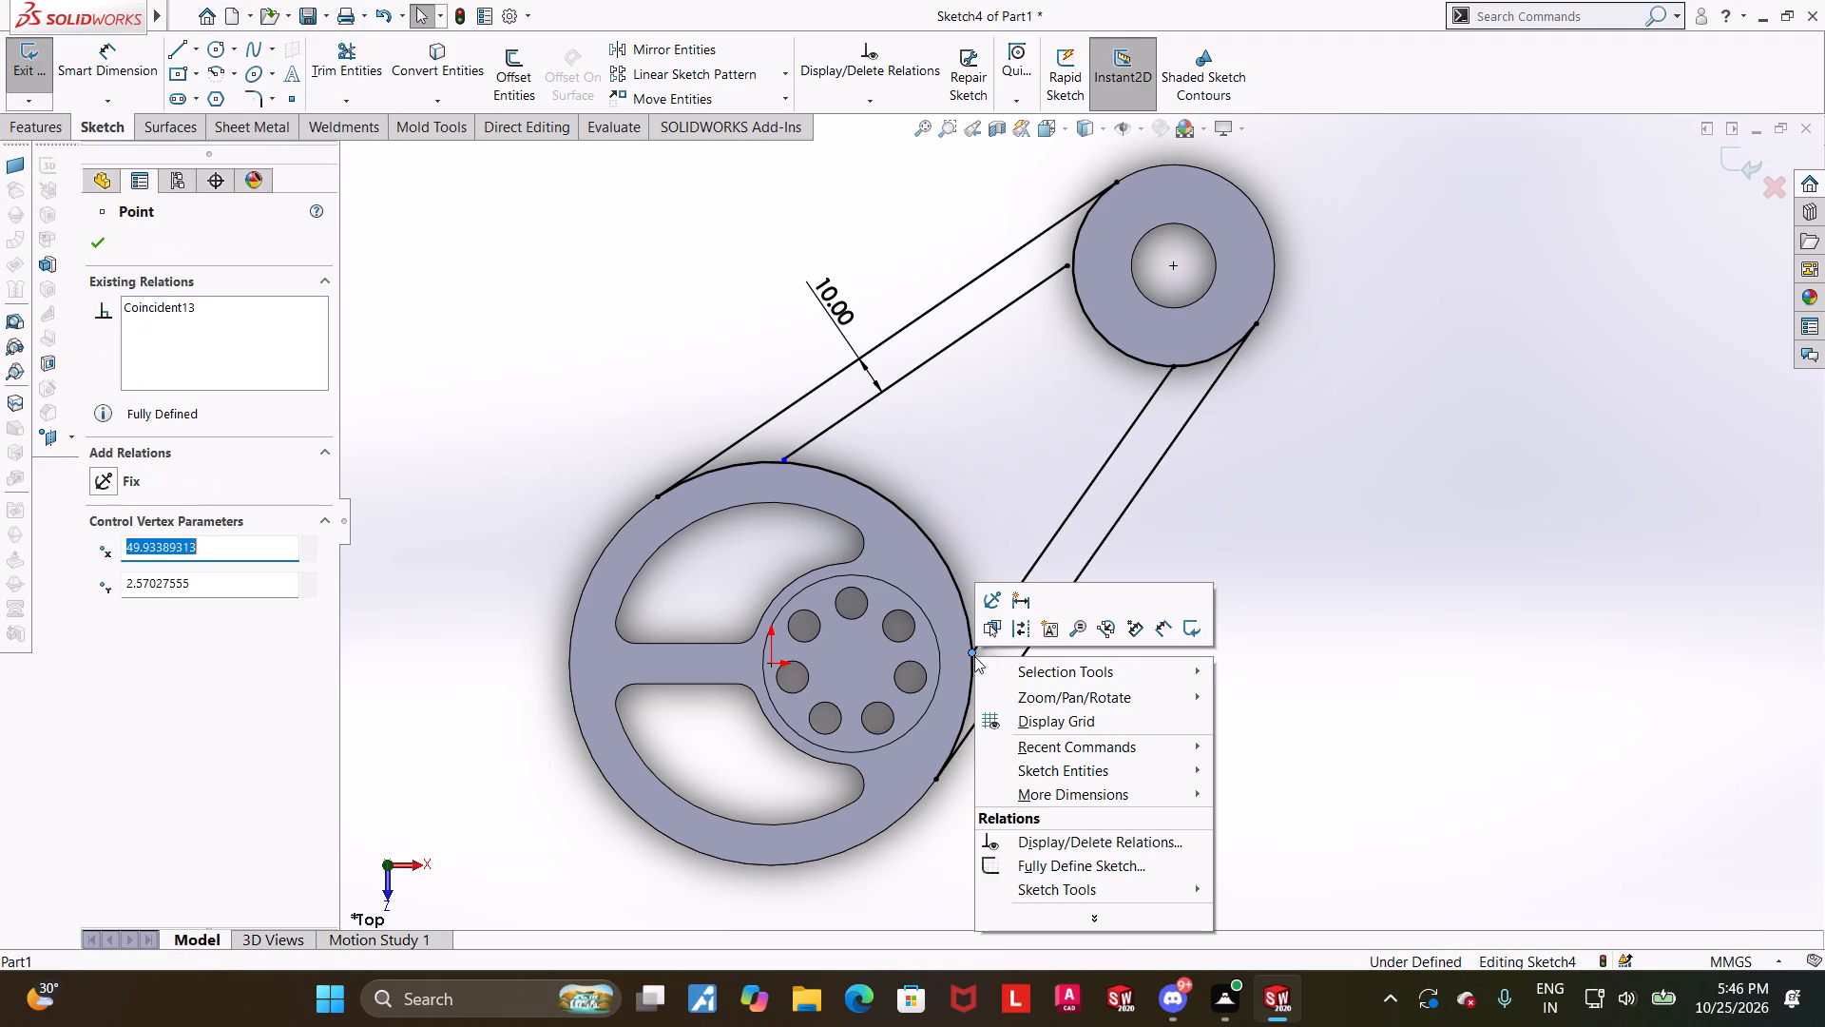
key(Escape)
key(Escape)
key(Escape)
scroll(1063, 667, down, 4)
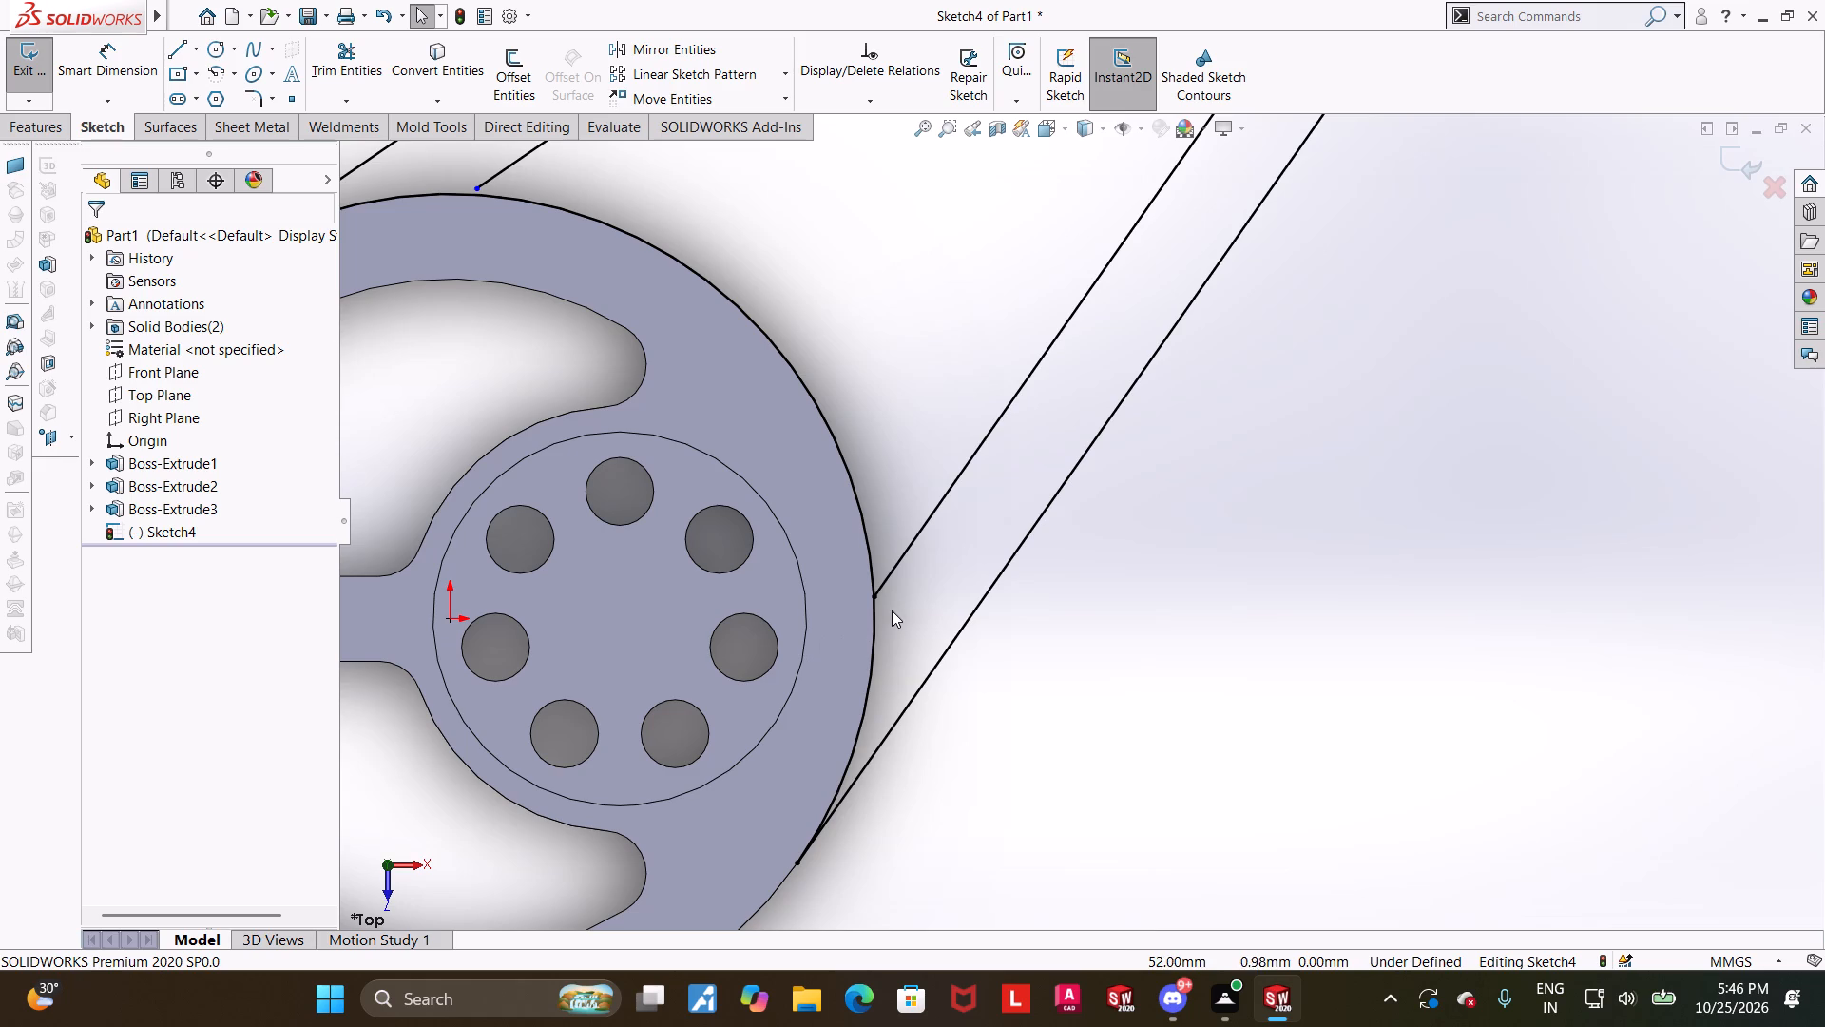
right_click(874, 598)
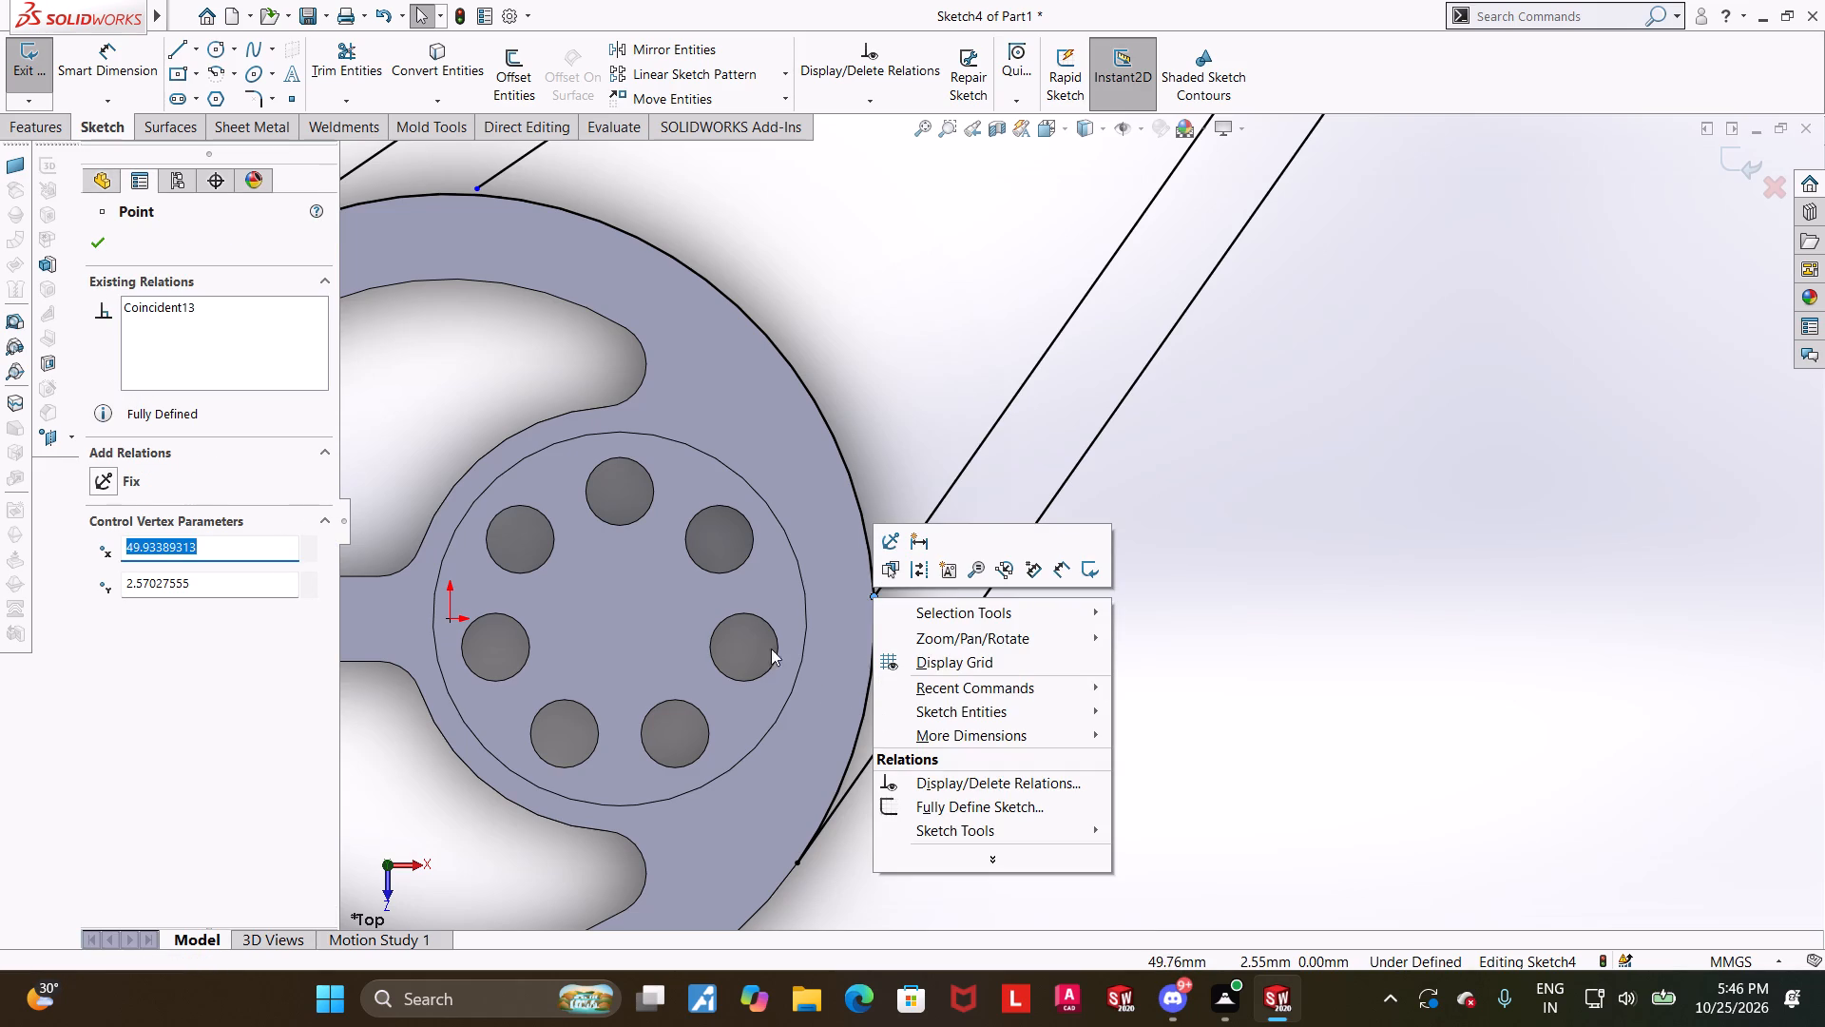
right_click(191, 295)
right_click(191, 306)
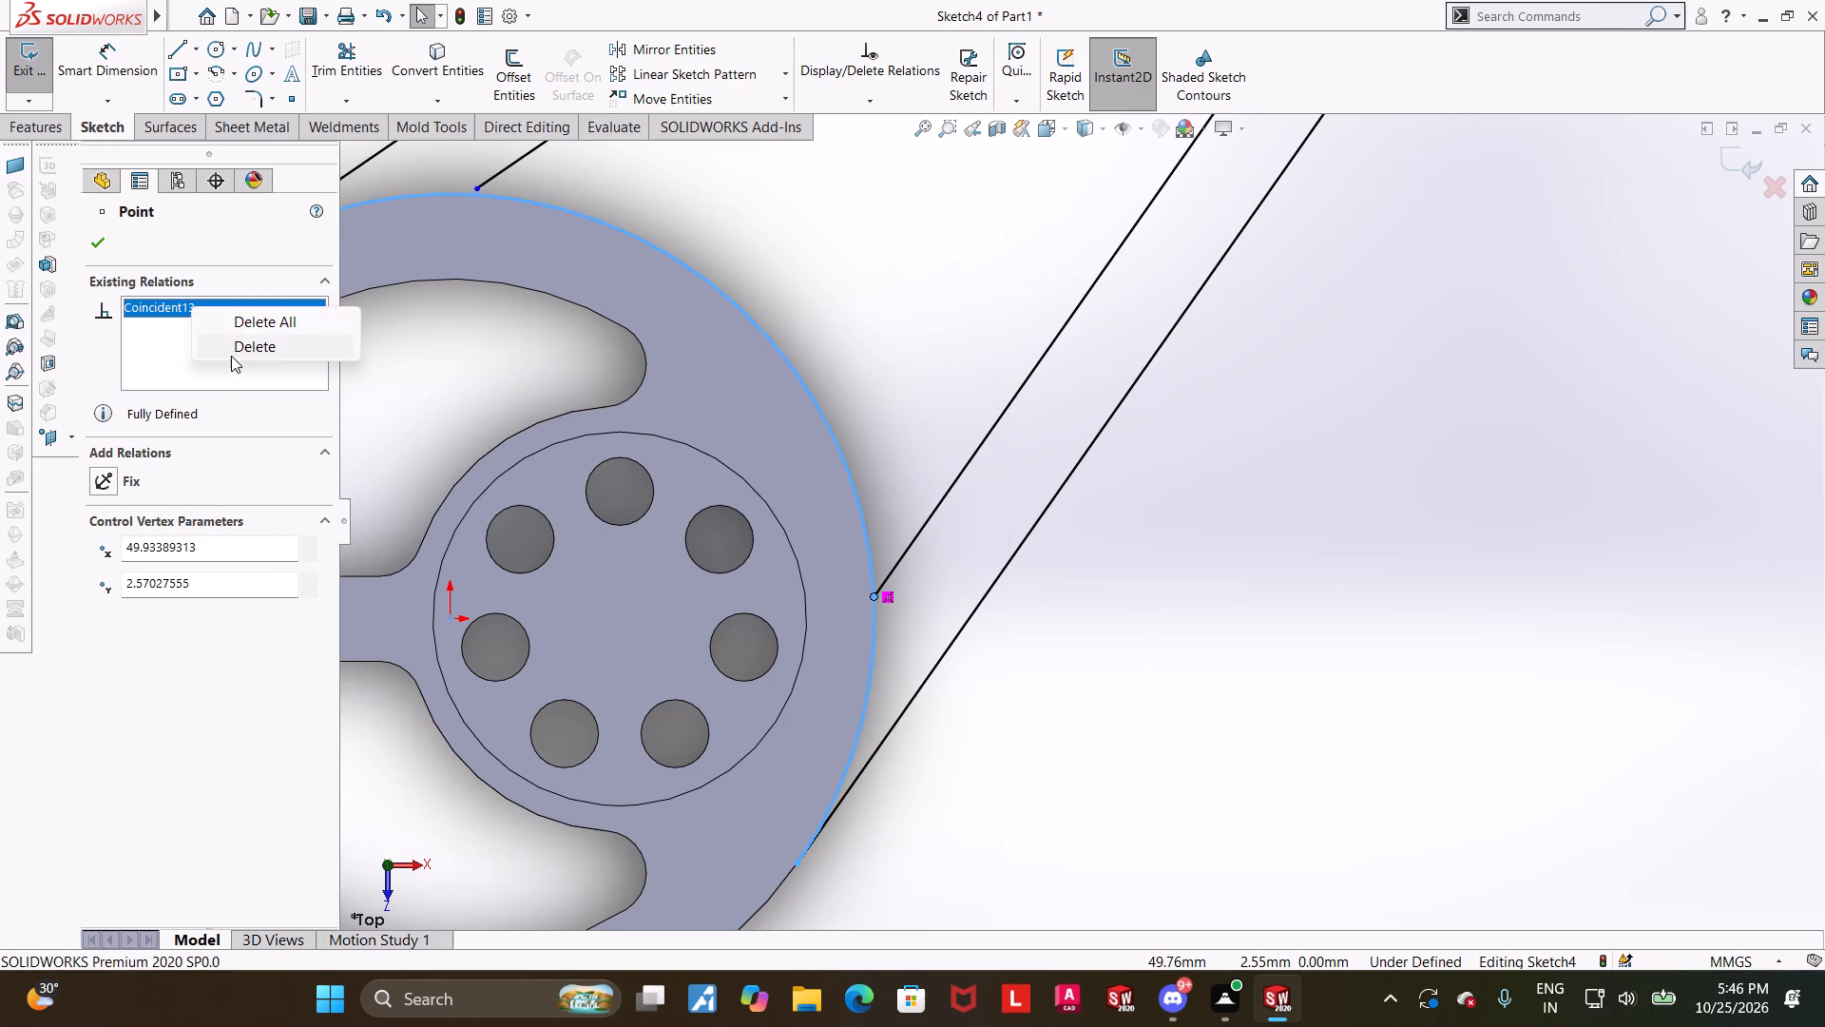
click(231, 356)
scroll(978, 504, up, 7)
scroll(1235, 445, down, 2)
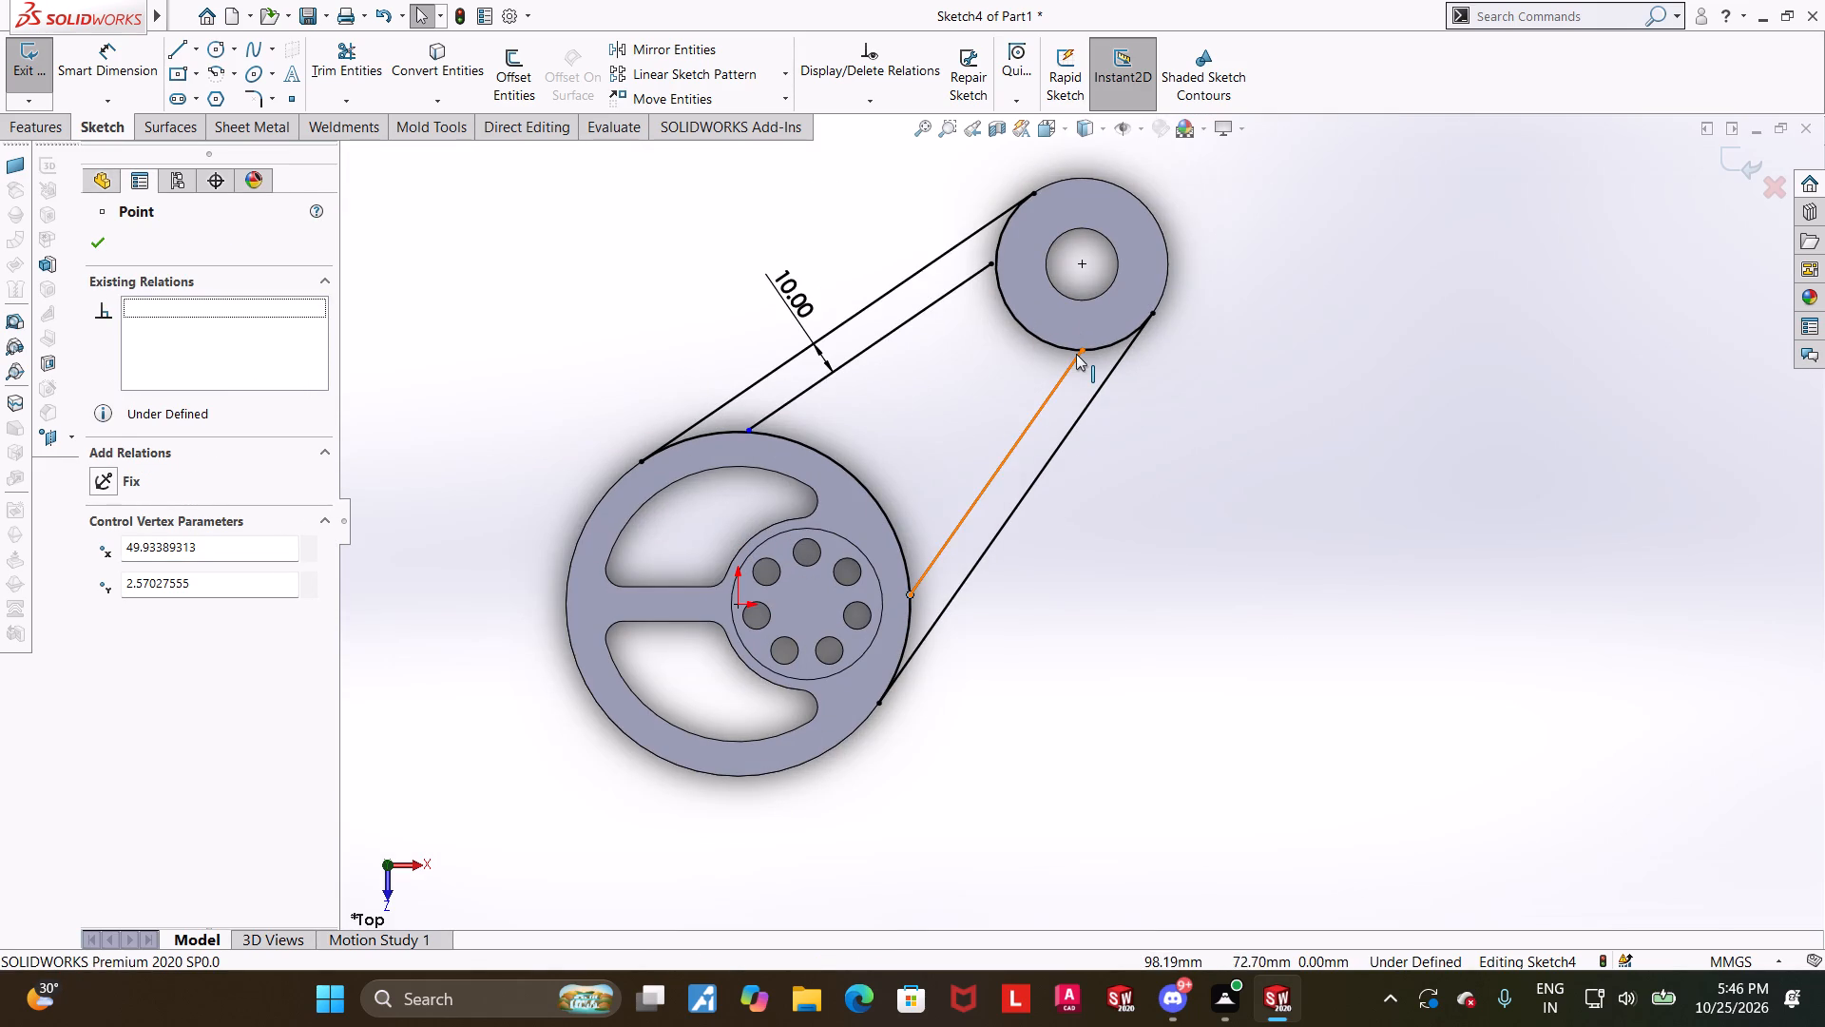
Delete the coincident relation holding the lower inner line's upper endpoint on the boss arc, keeping its vertical relation.
right_click(1076, 354)
key(Escape)
key(Escape)
scroll(1167, 389, down, 5)
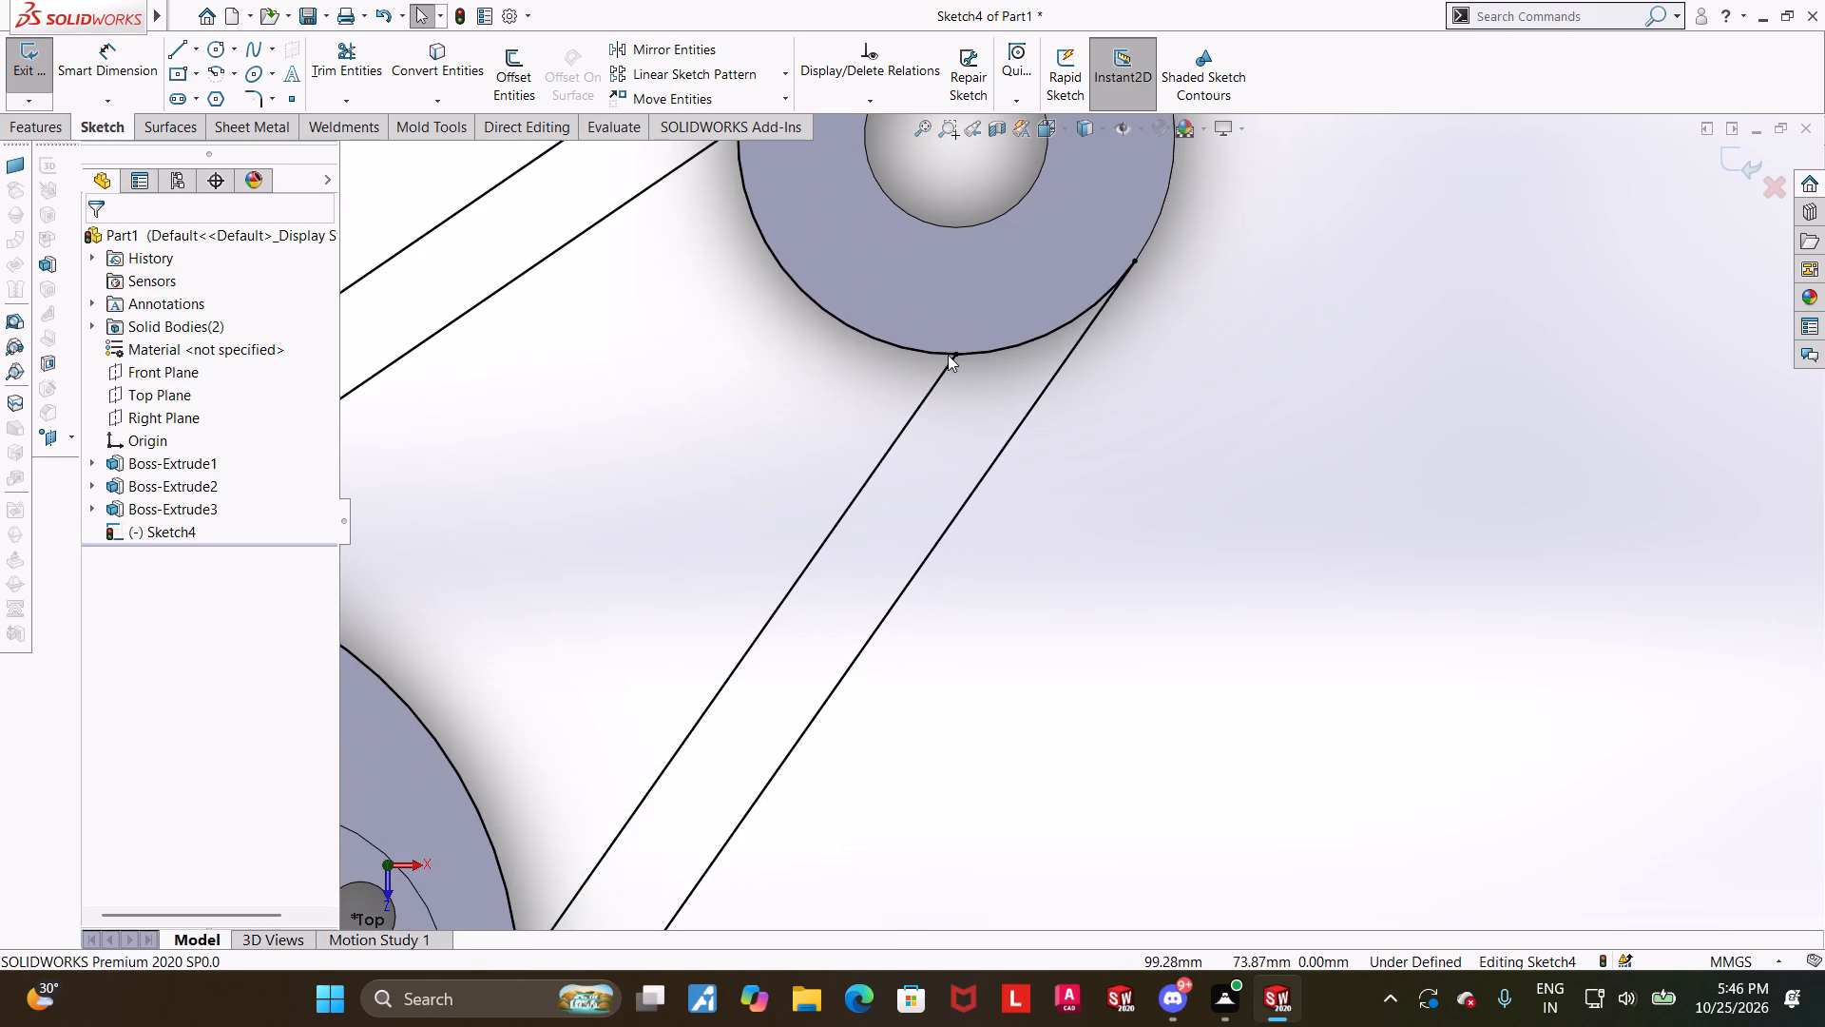
right_click(952, 358)
right_click(195, 338)
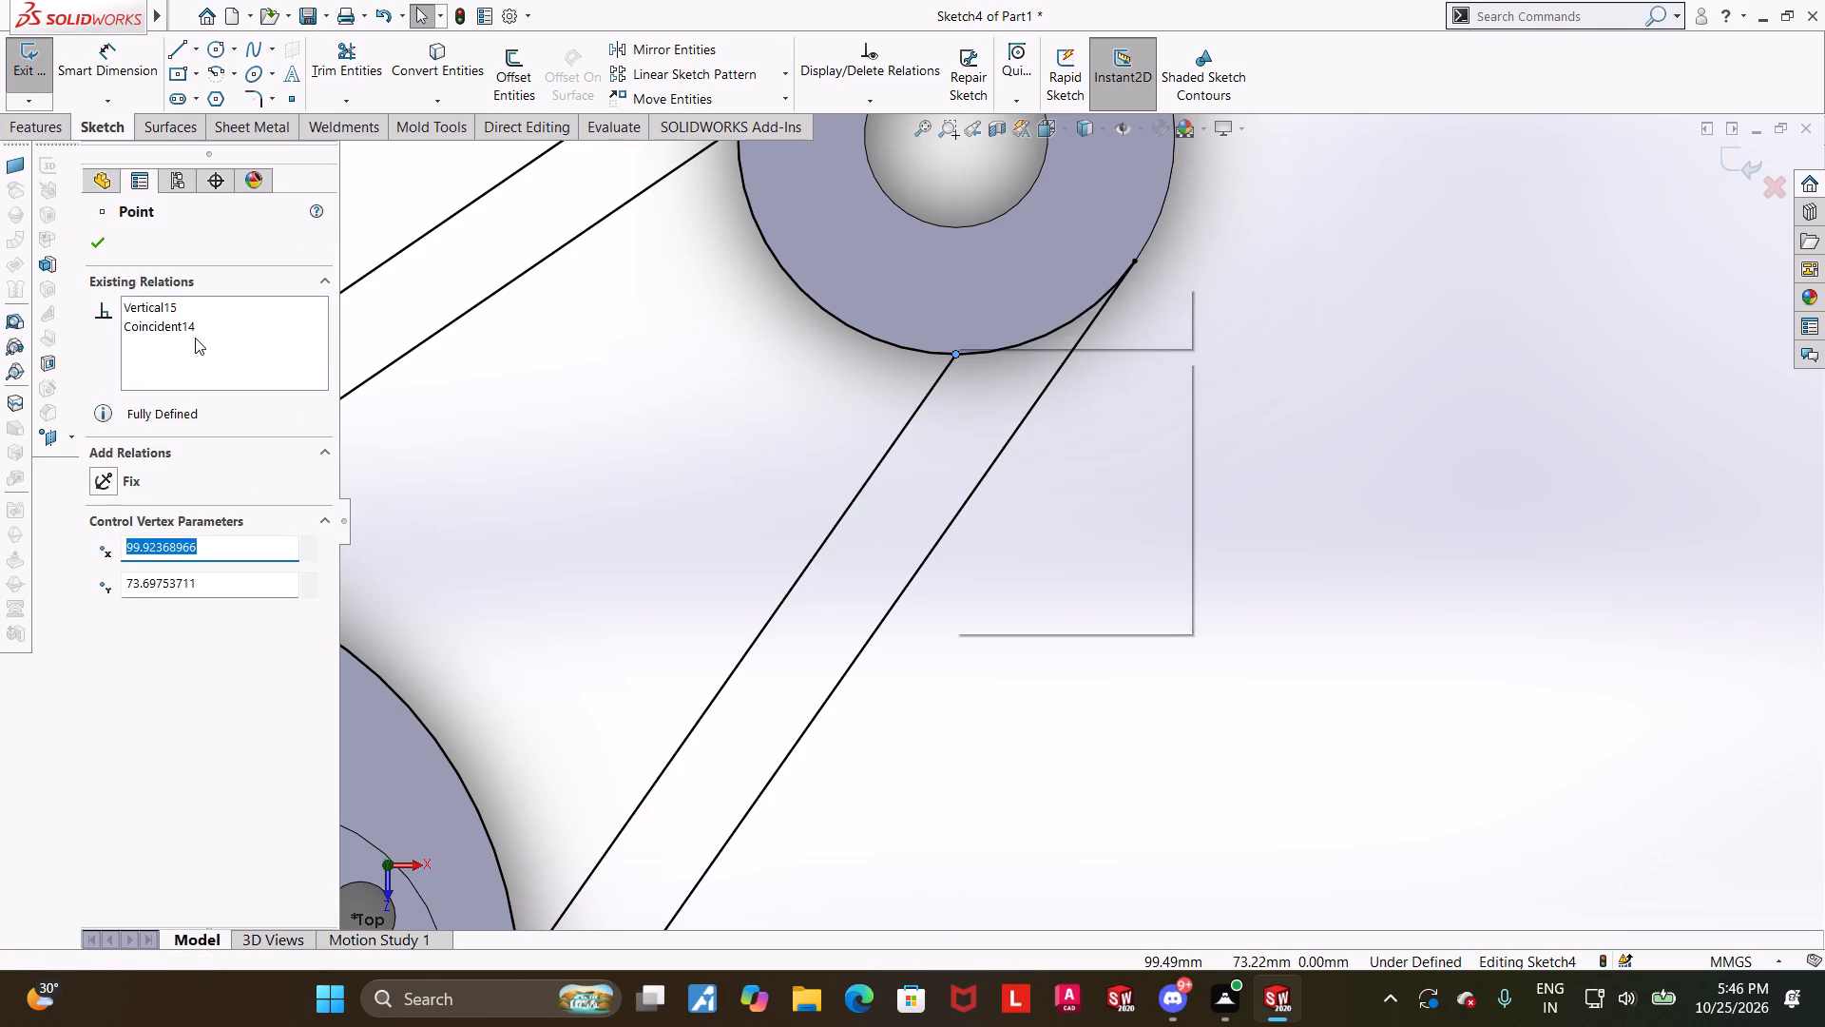
right_click(197, 328)
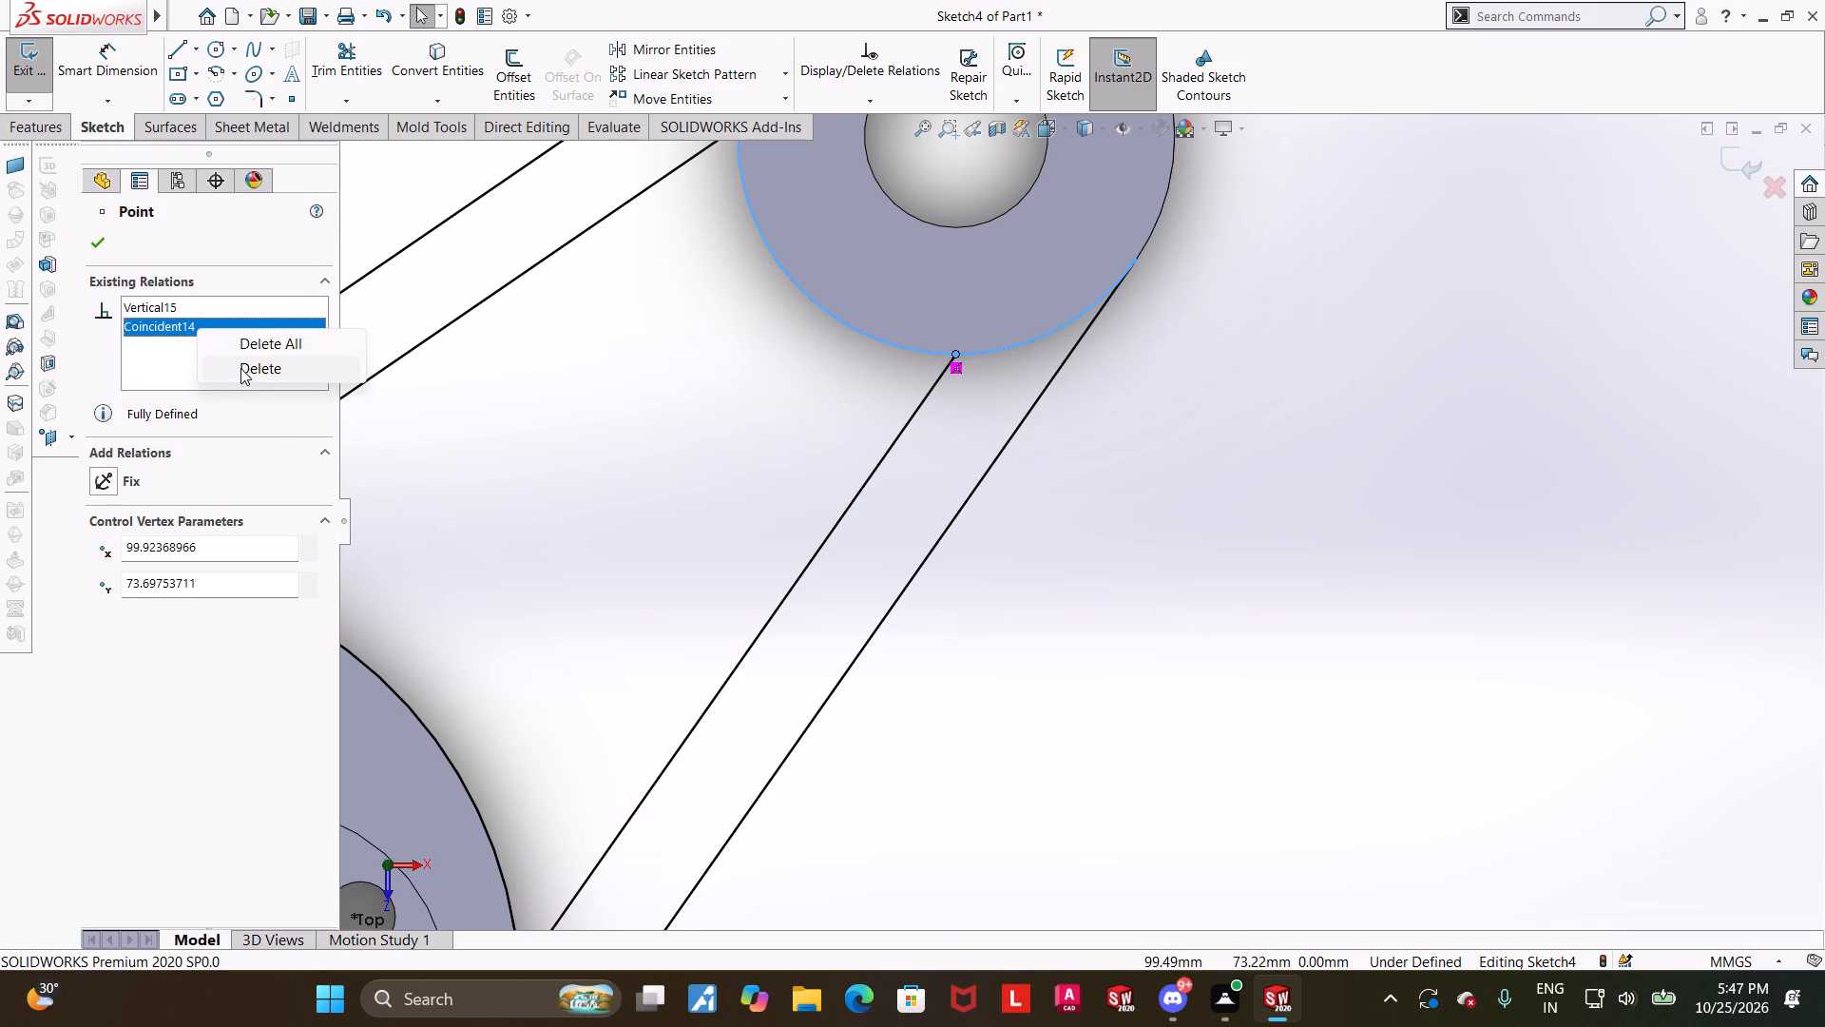
click(240, 368)
click(1293, 489)
scroll(1292, 491, up, 6)
key(Escape)
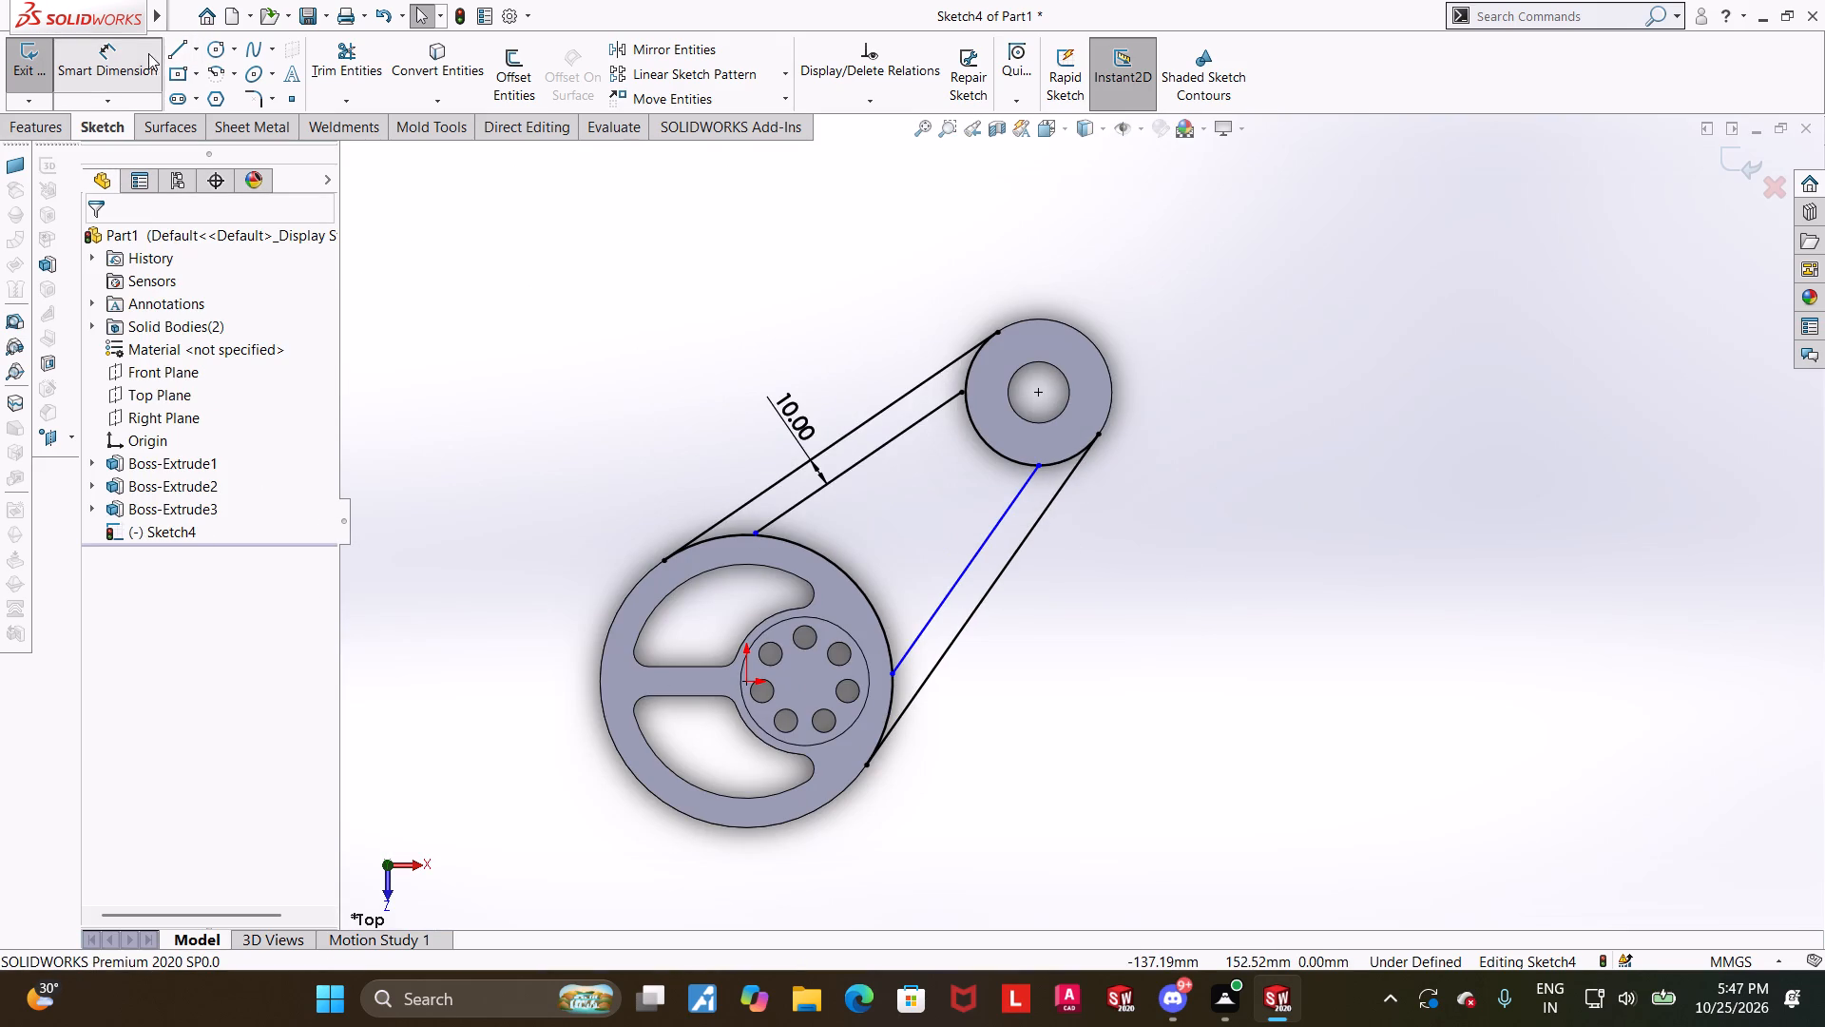
Dimension the spacing between the lower inner line and the lower tangent line to 10 mm.
click(148, 53)
click(969, 562)
click(987, 592)
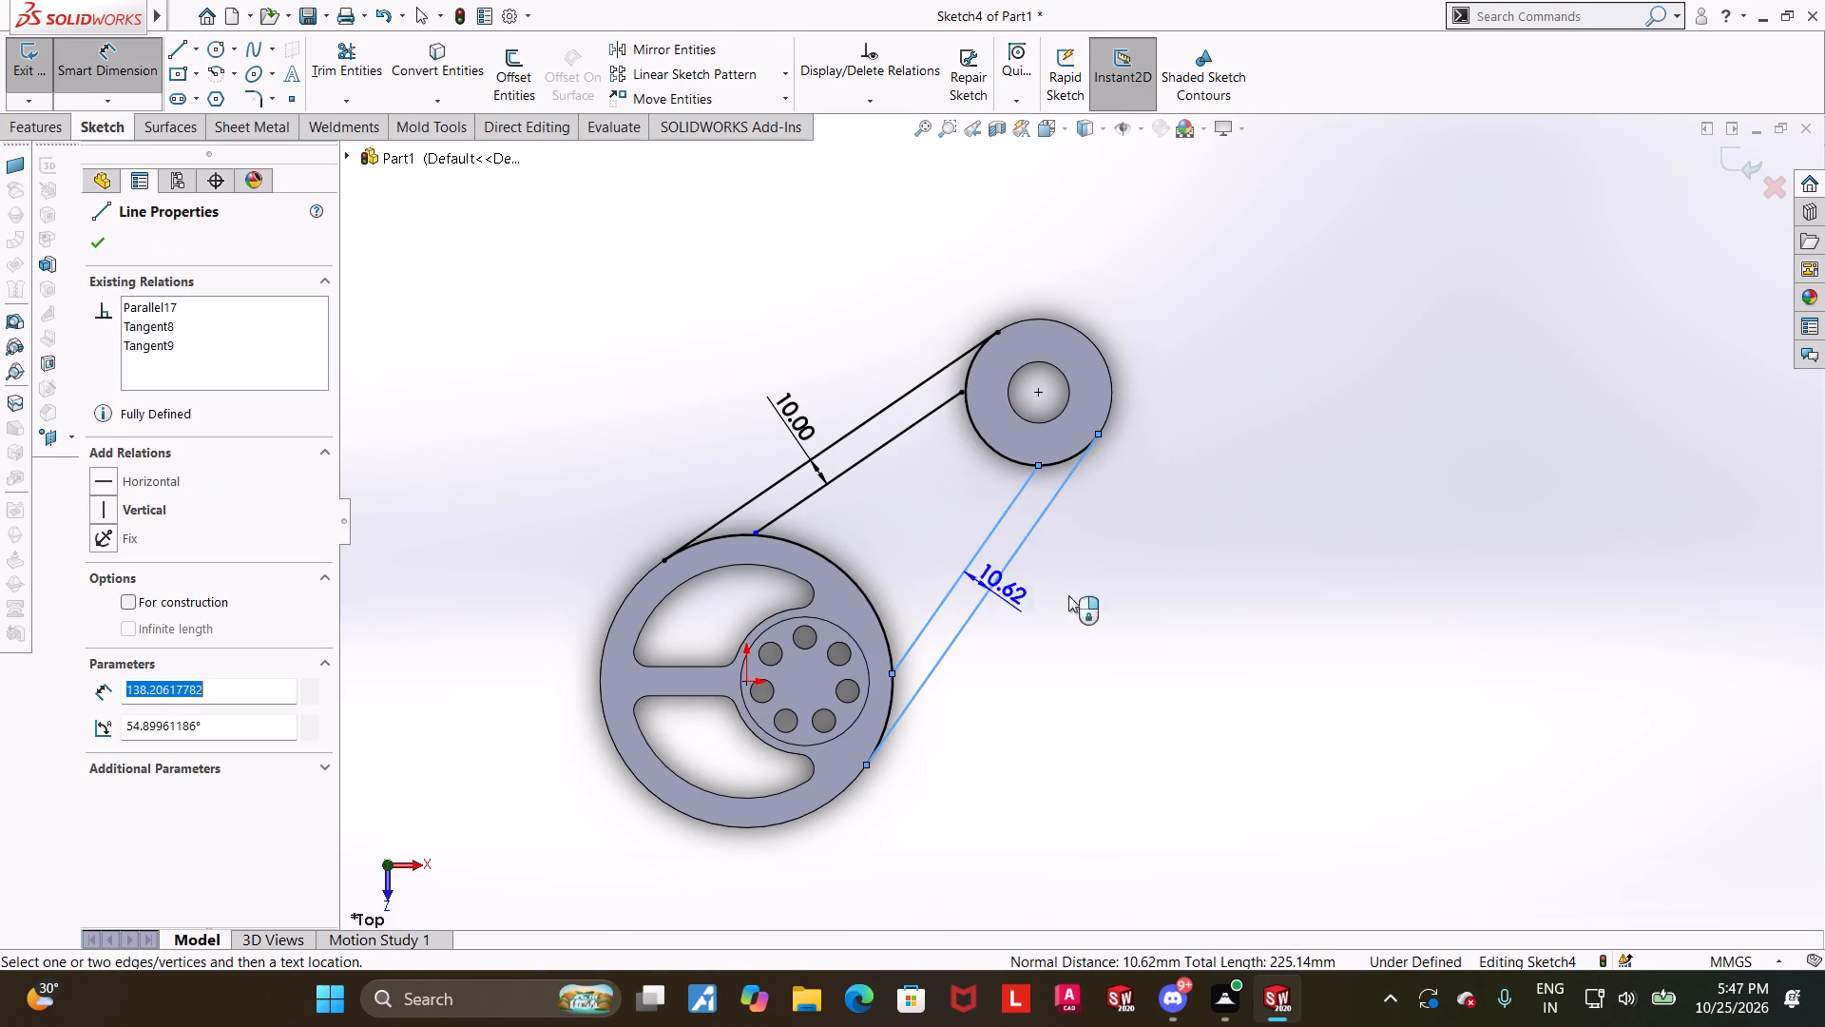
click(1122, 600)
text(10)
key(Return)
key(Escape)
key(Escape)
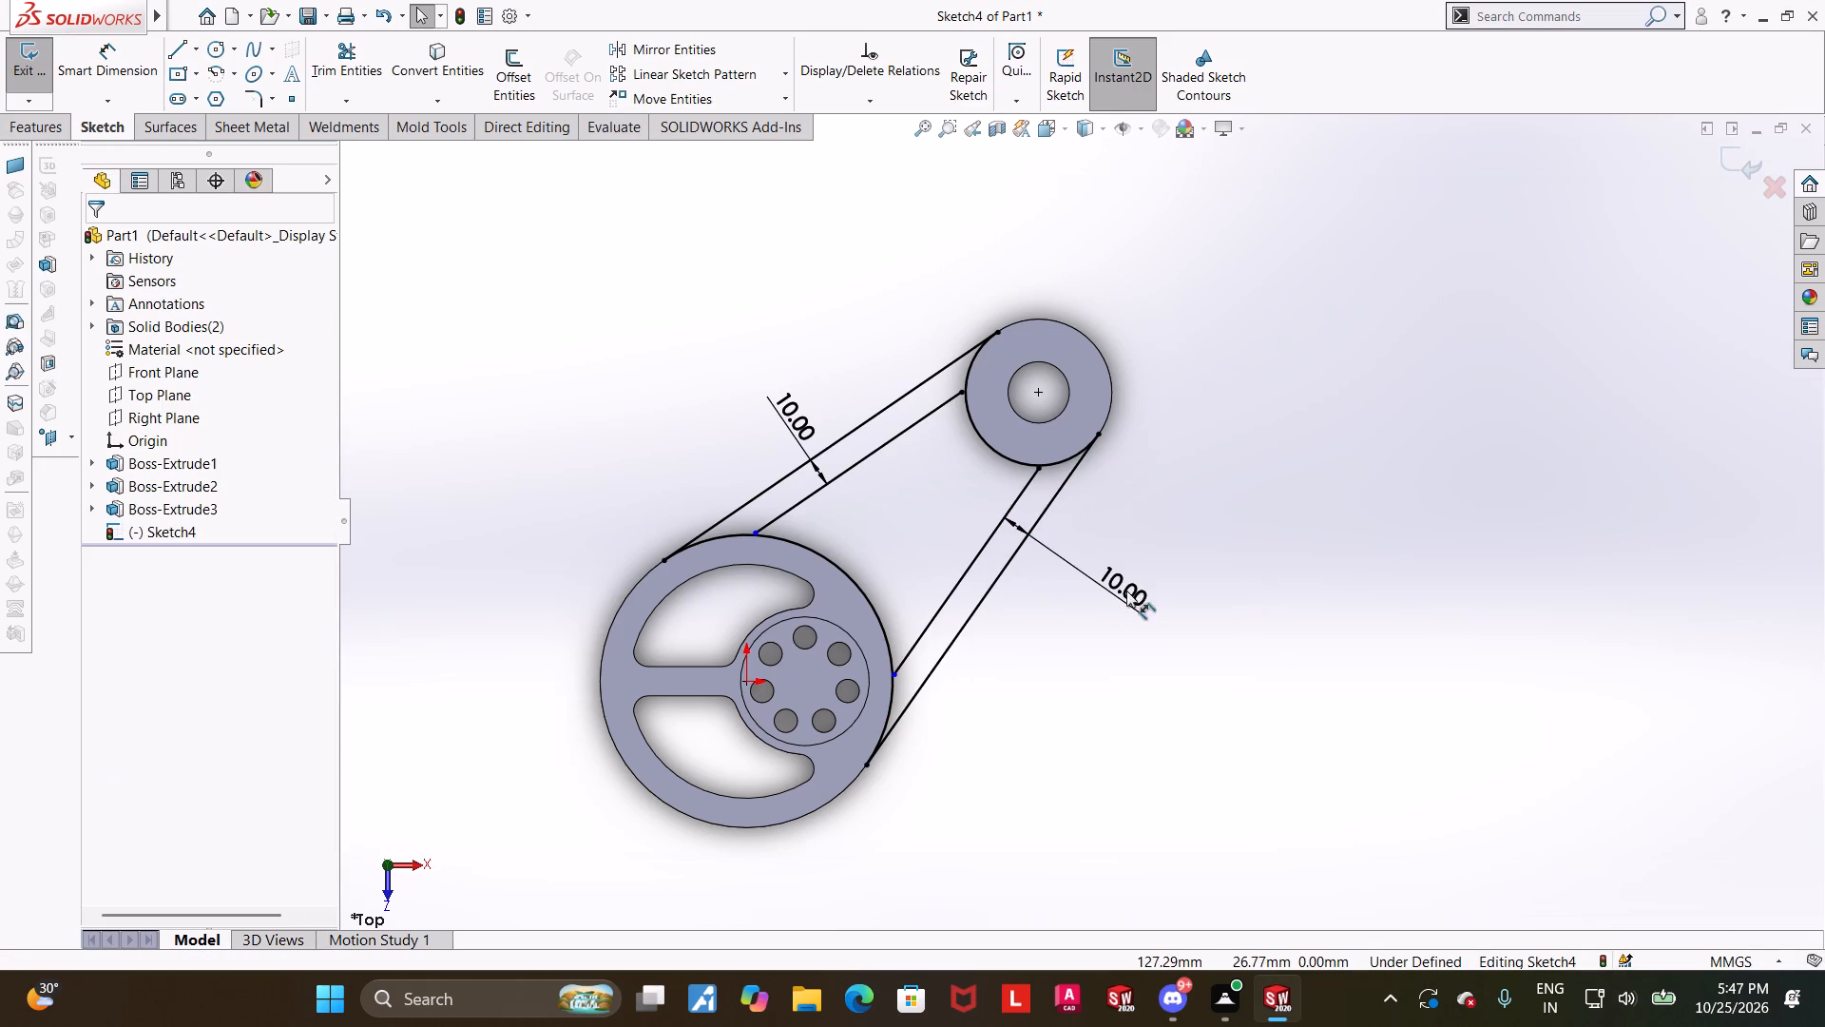
Extend both ends of the upper and lower inner lines to meet the ring arc and the boss arc.
click(373, 99)
click(375, 152)
click(796, 507)
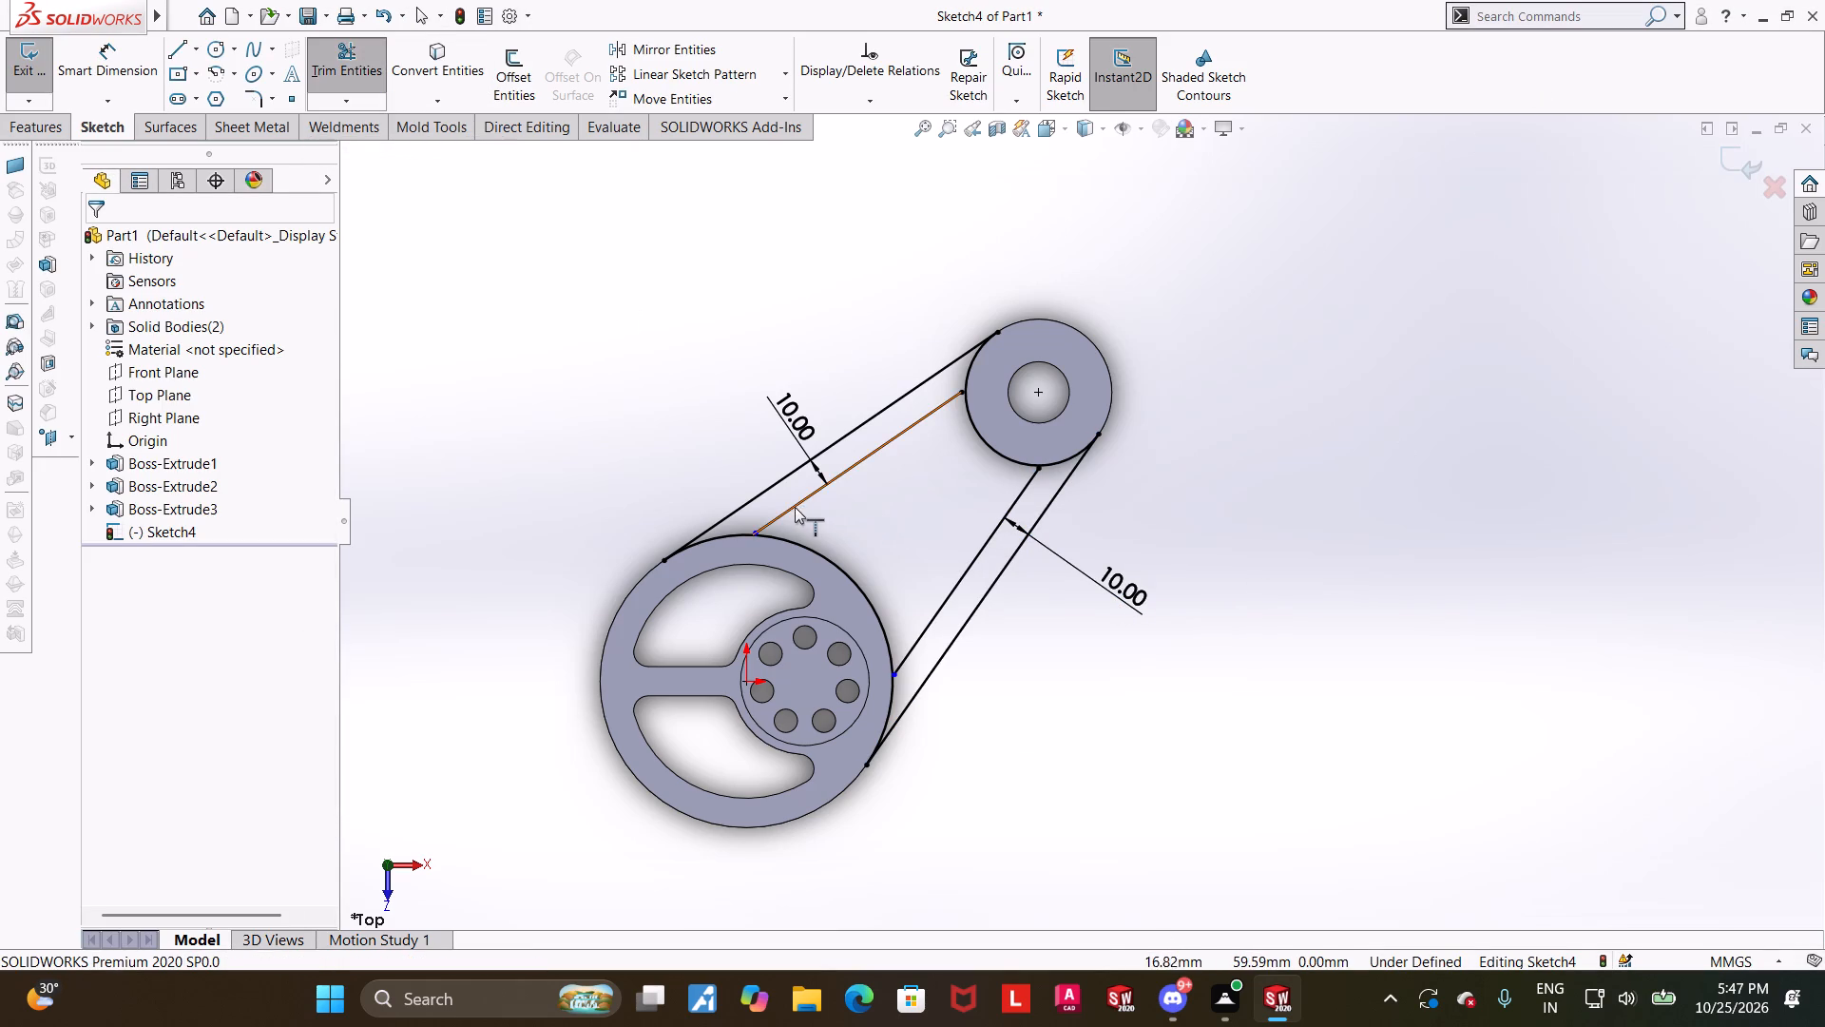
scroll(874, 513, down, 5)
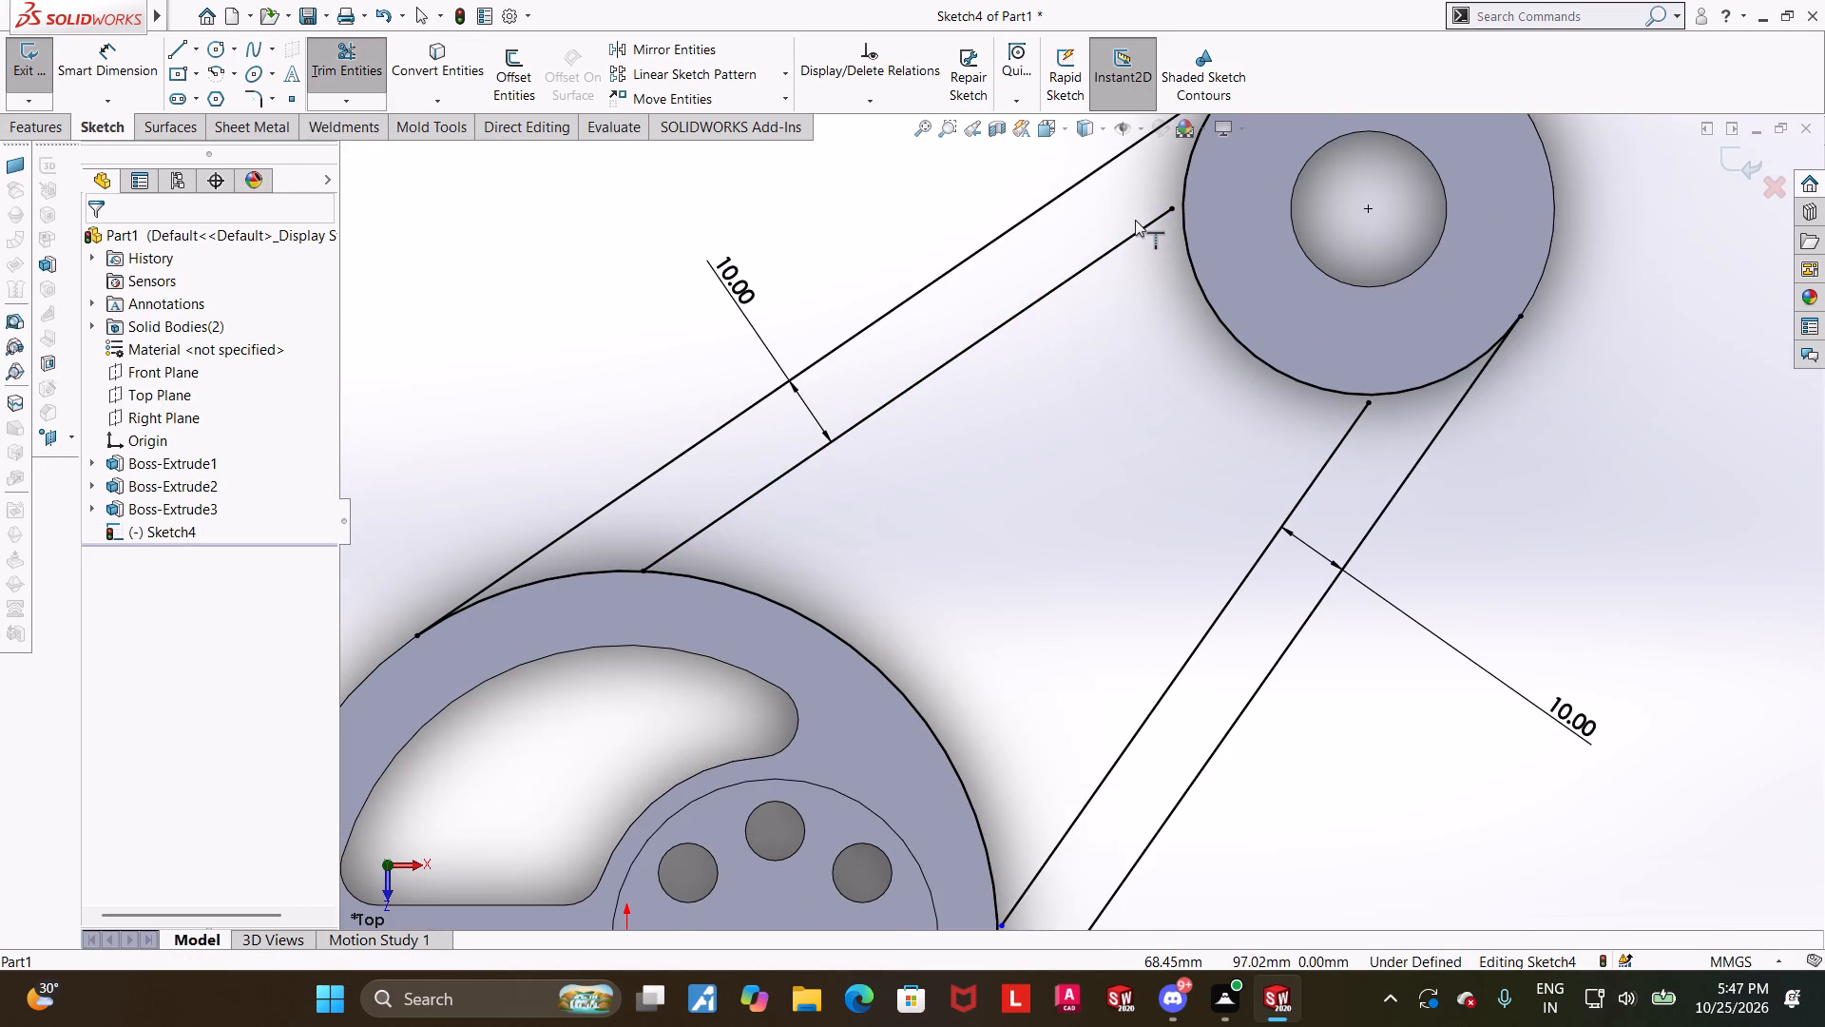
click(1142, 227)
click(1339, 451)
scroll(1362, 469, down, 3)
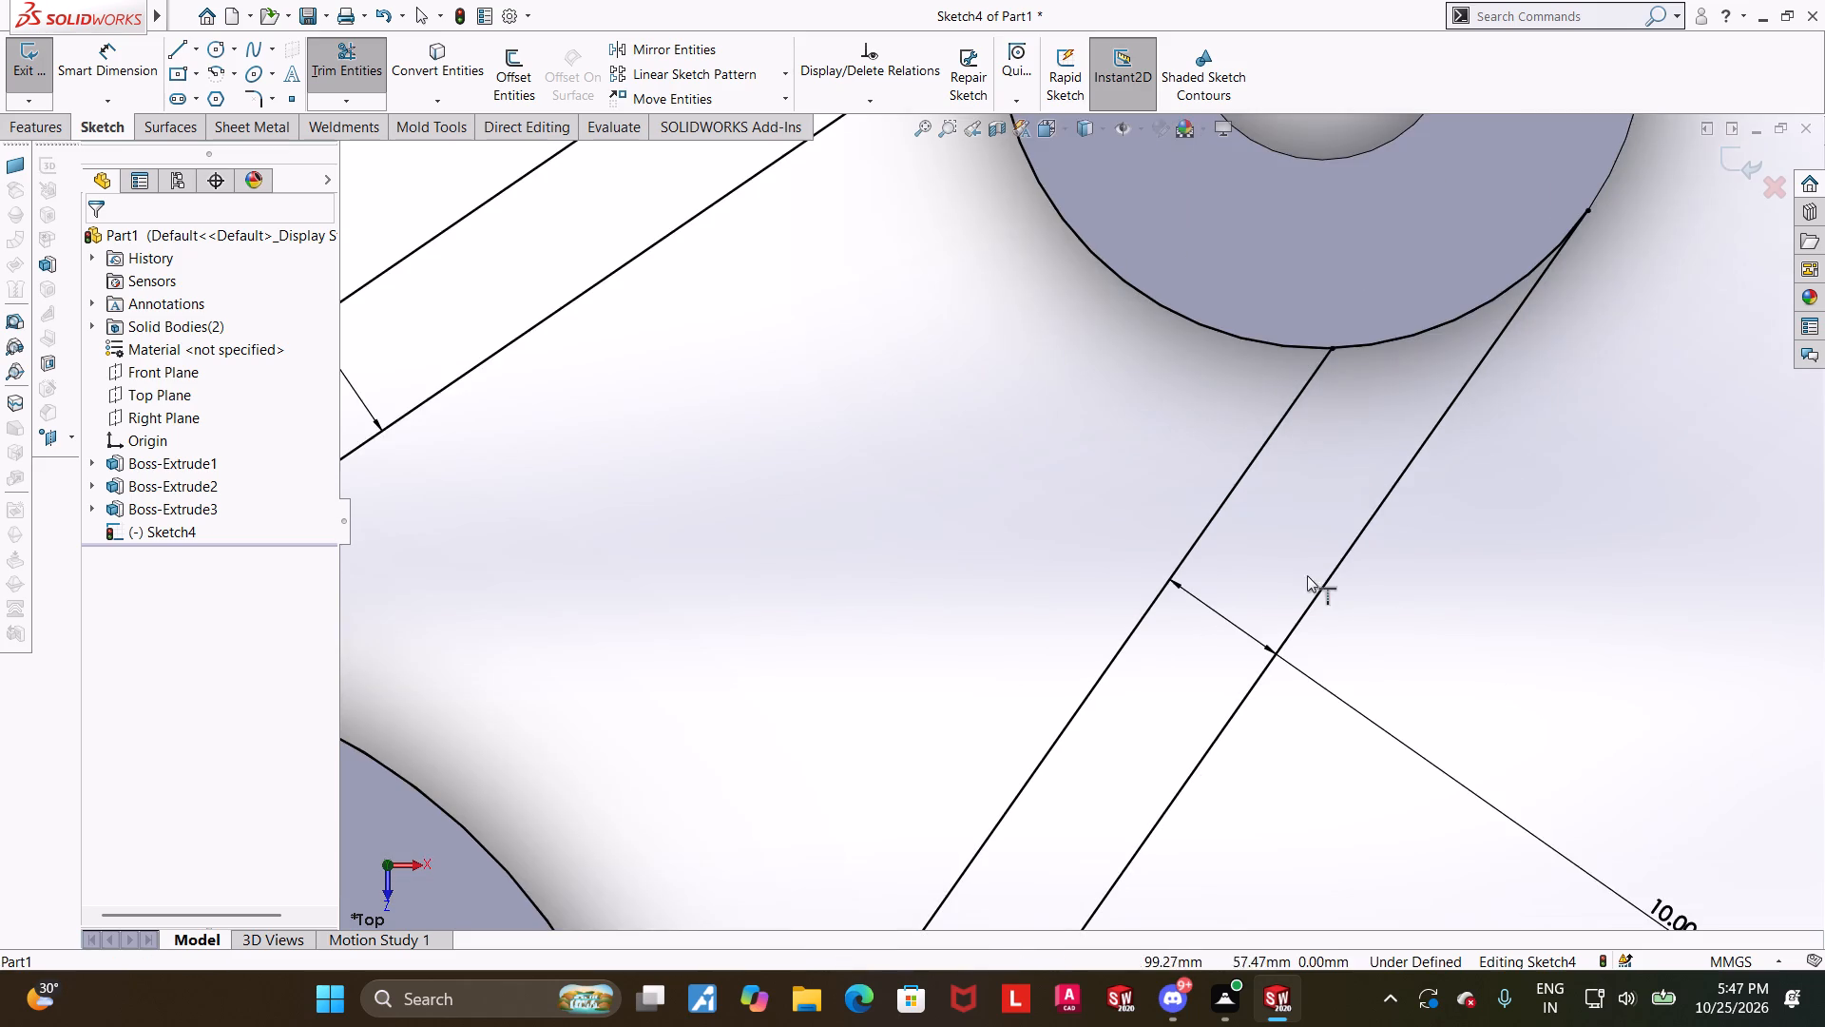
scroll(1183, 672, up, 6)
click(955, 758)
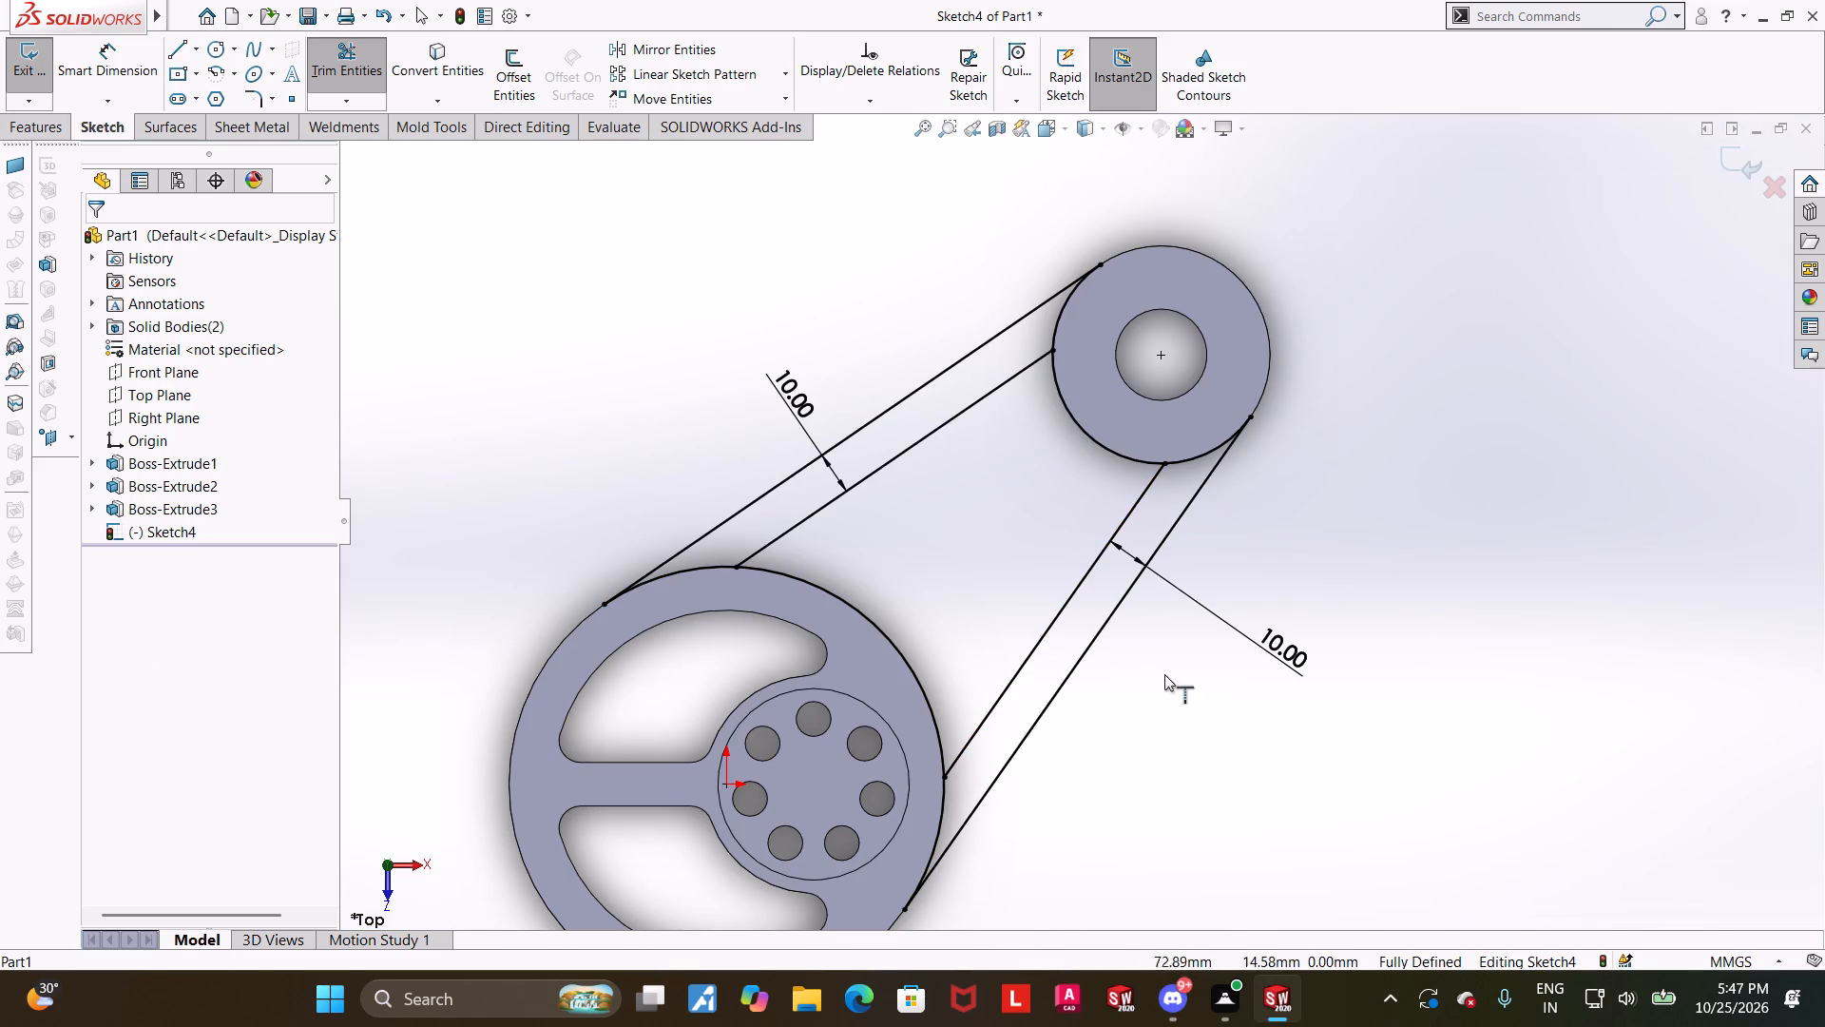
key(Escape)
key(Escape)
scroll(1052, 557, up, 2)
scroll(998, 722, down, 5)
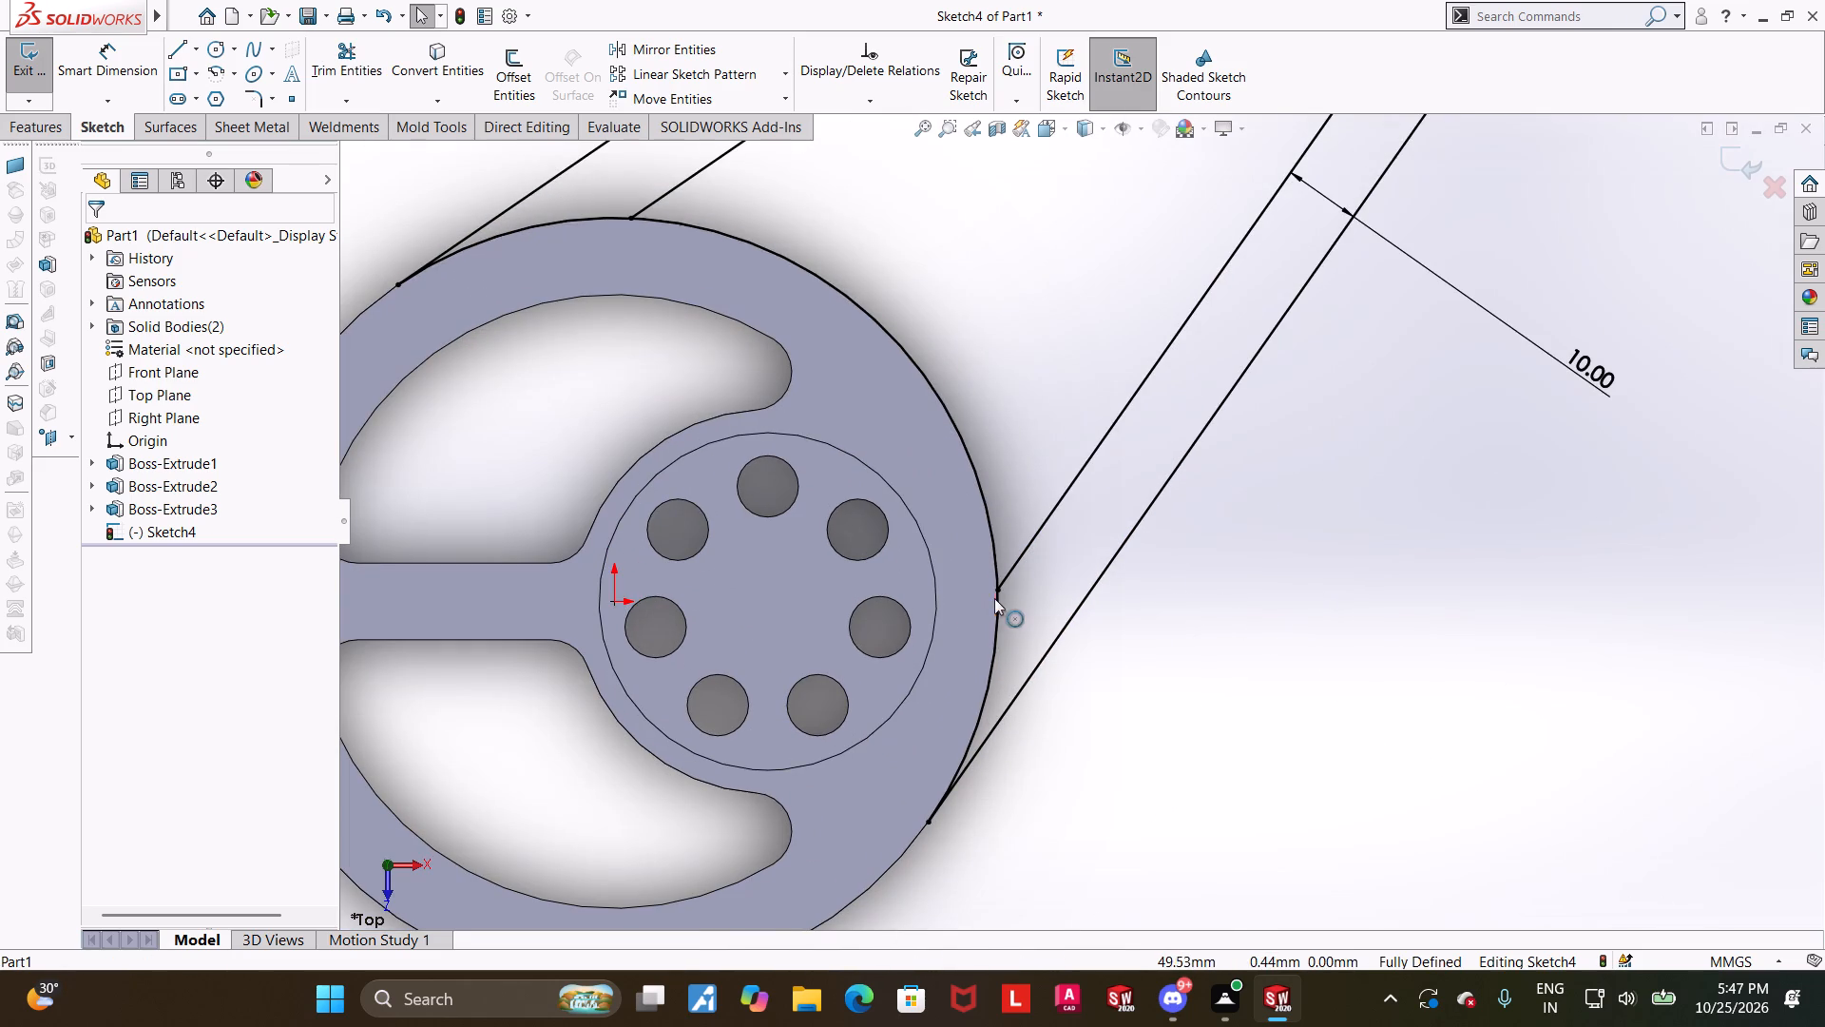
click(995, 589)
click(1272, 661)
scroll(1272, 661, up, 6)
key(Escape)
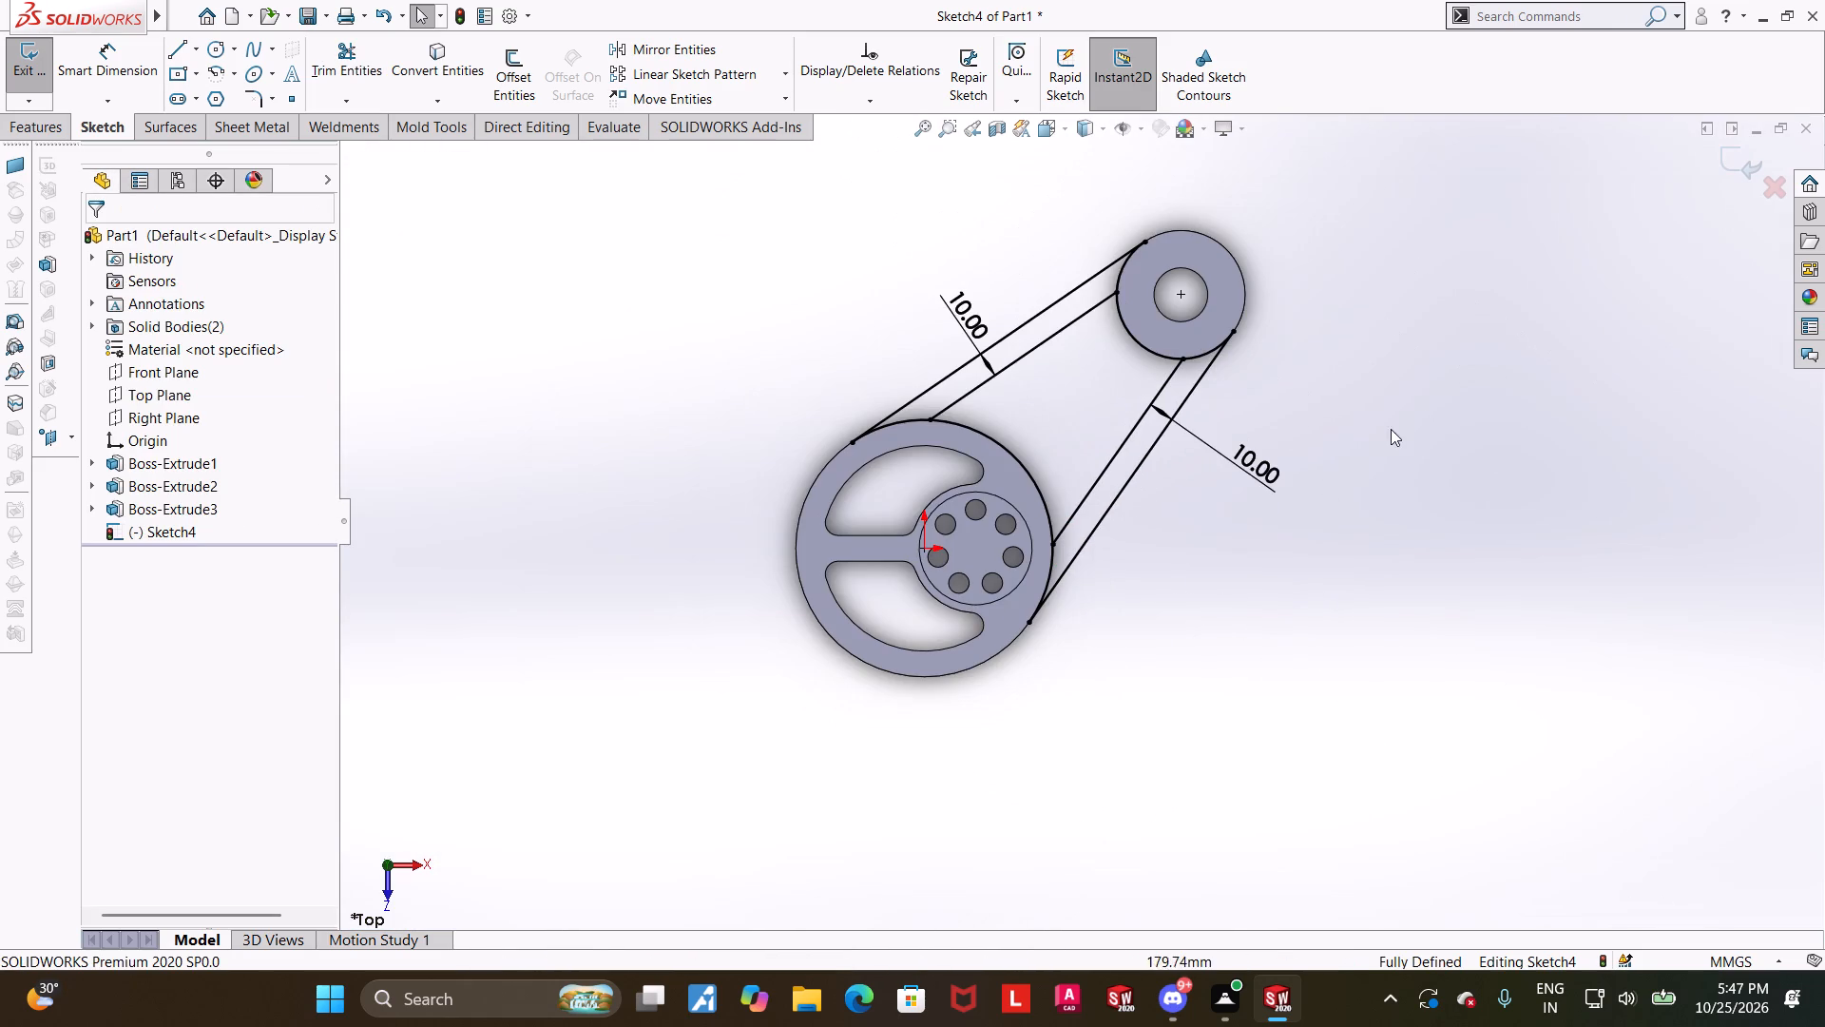
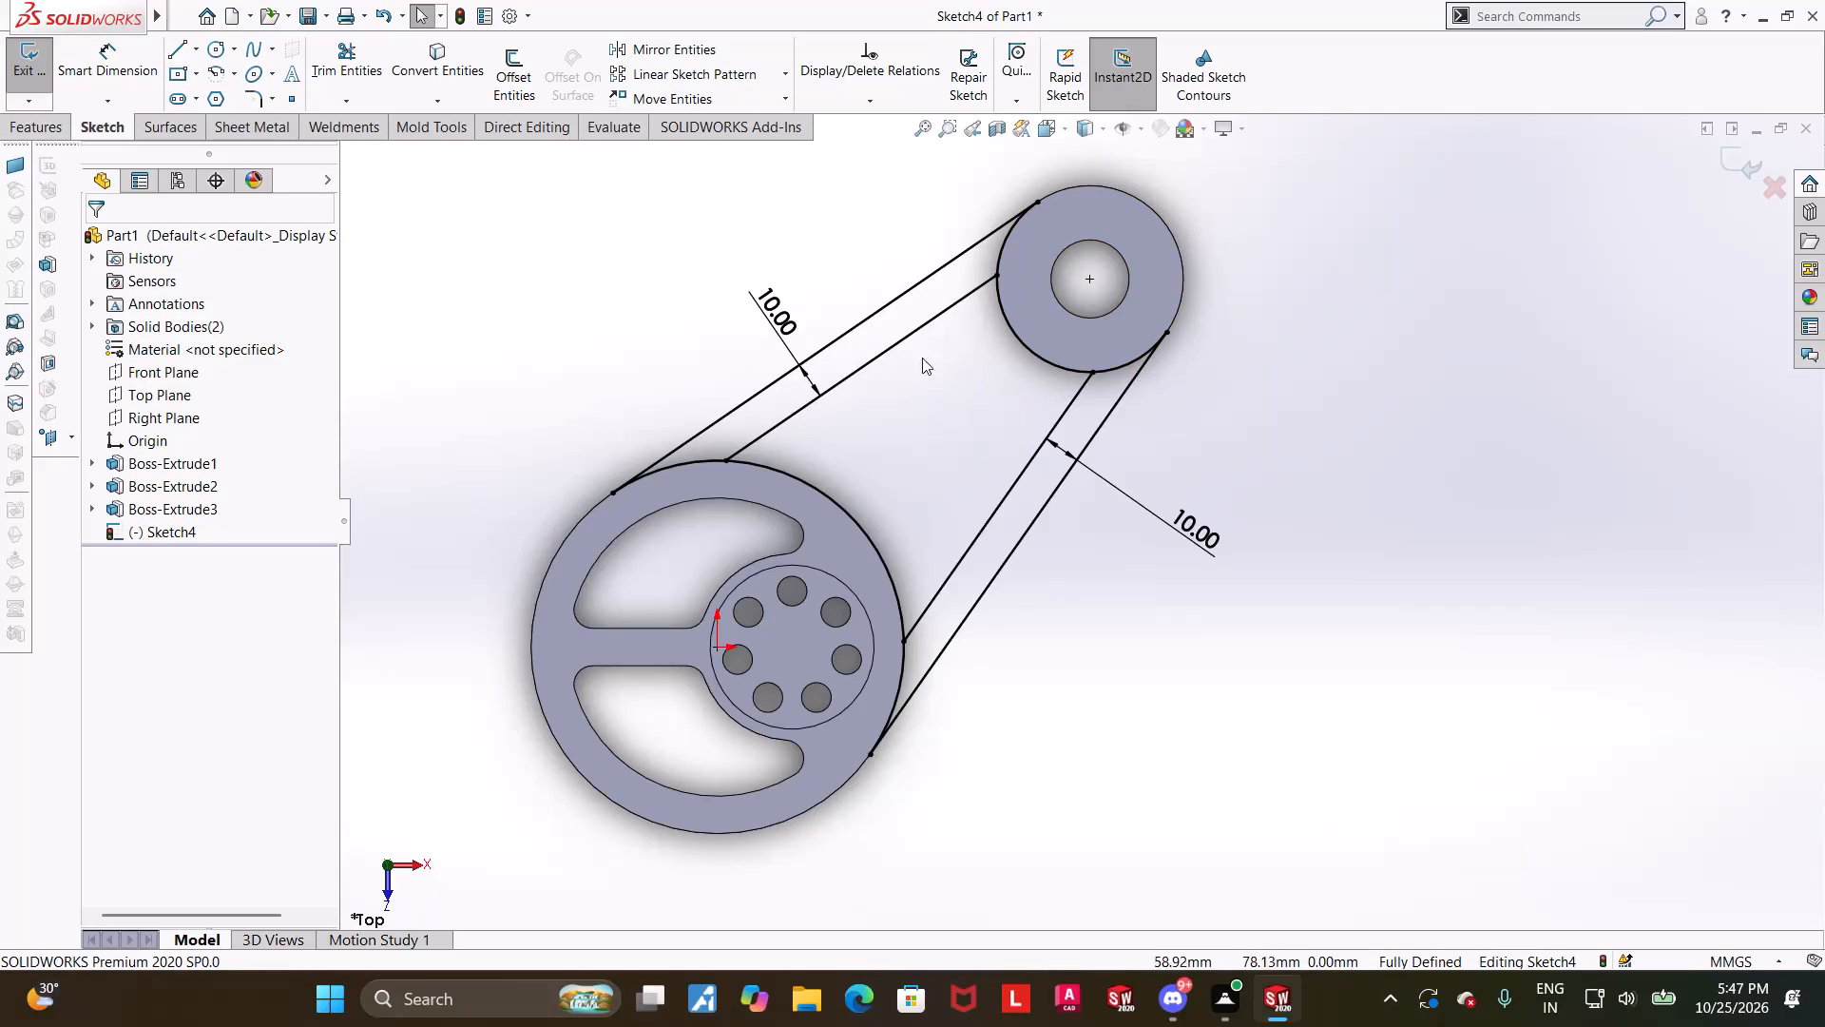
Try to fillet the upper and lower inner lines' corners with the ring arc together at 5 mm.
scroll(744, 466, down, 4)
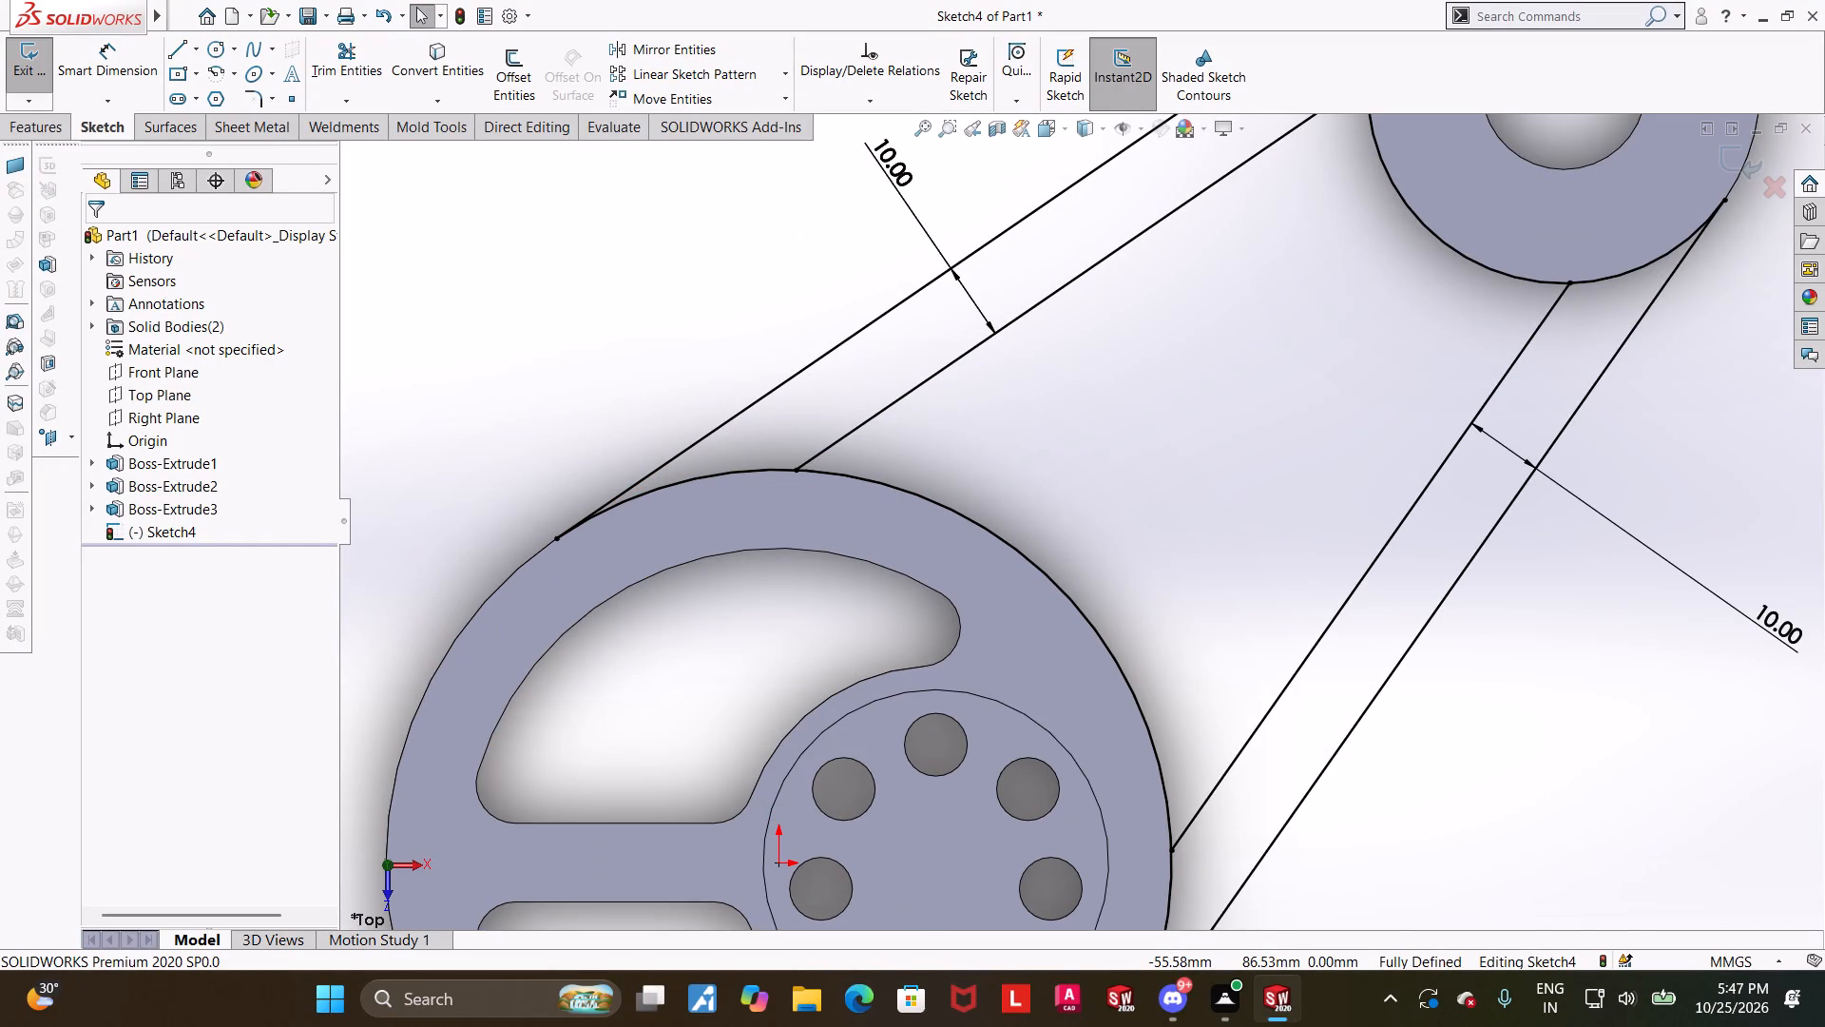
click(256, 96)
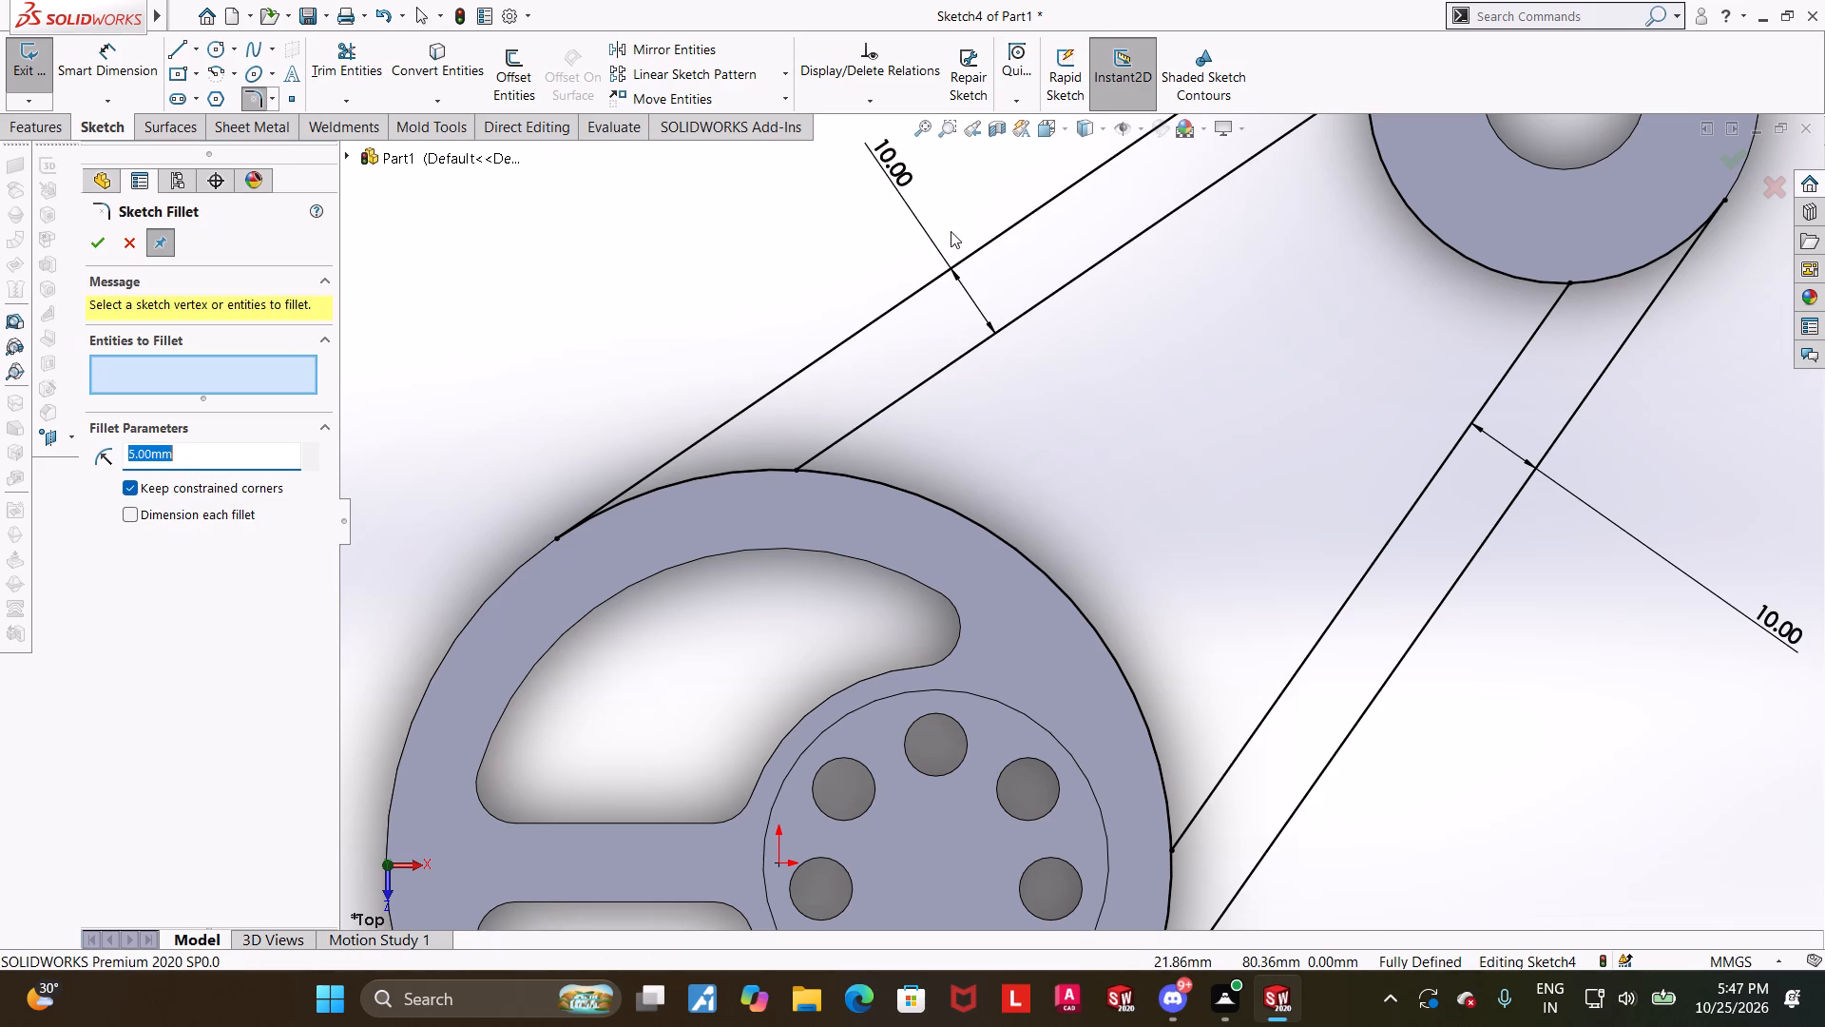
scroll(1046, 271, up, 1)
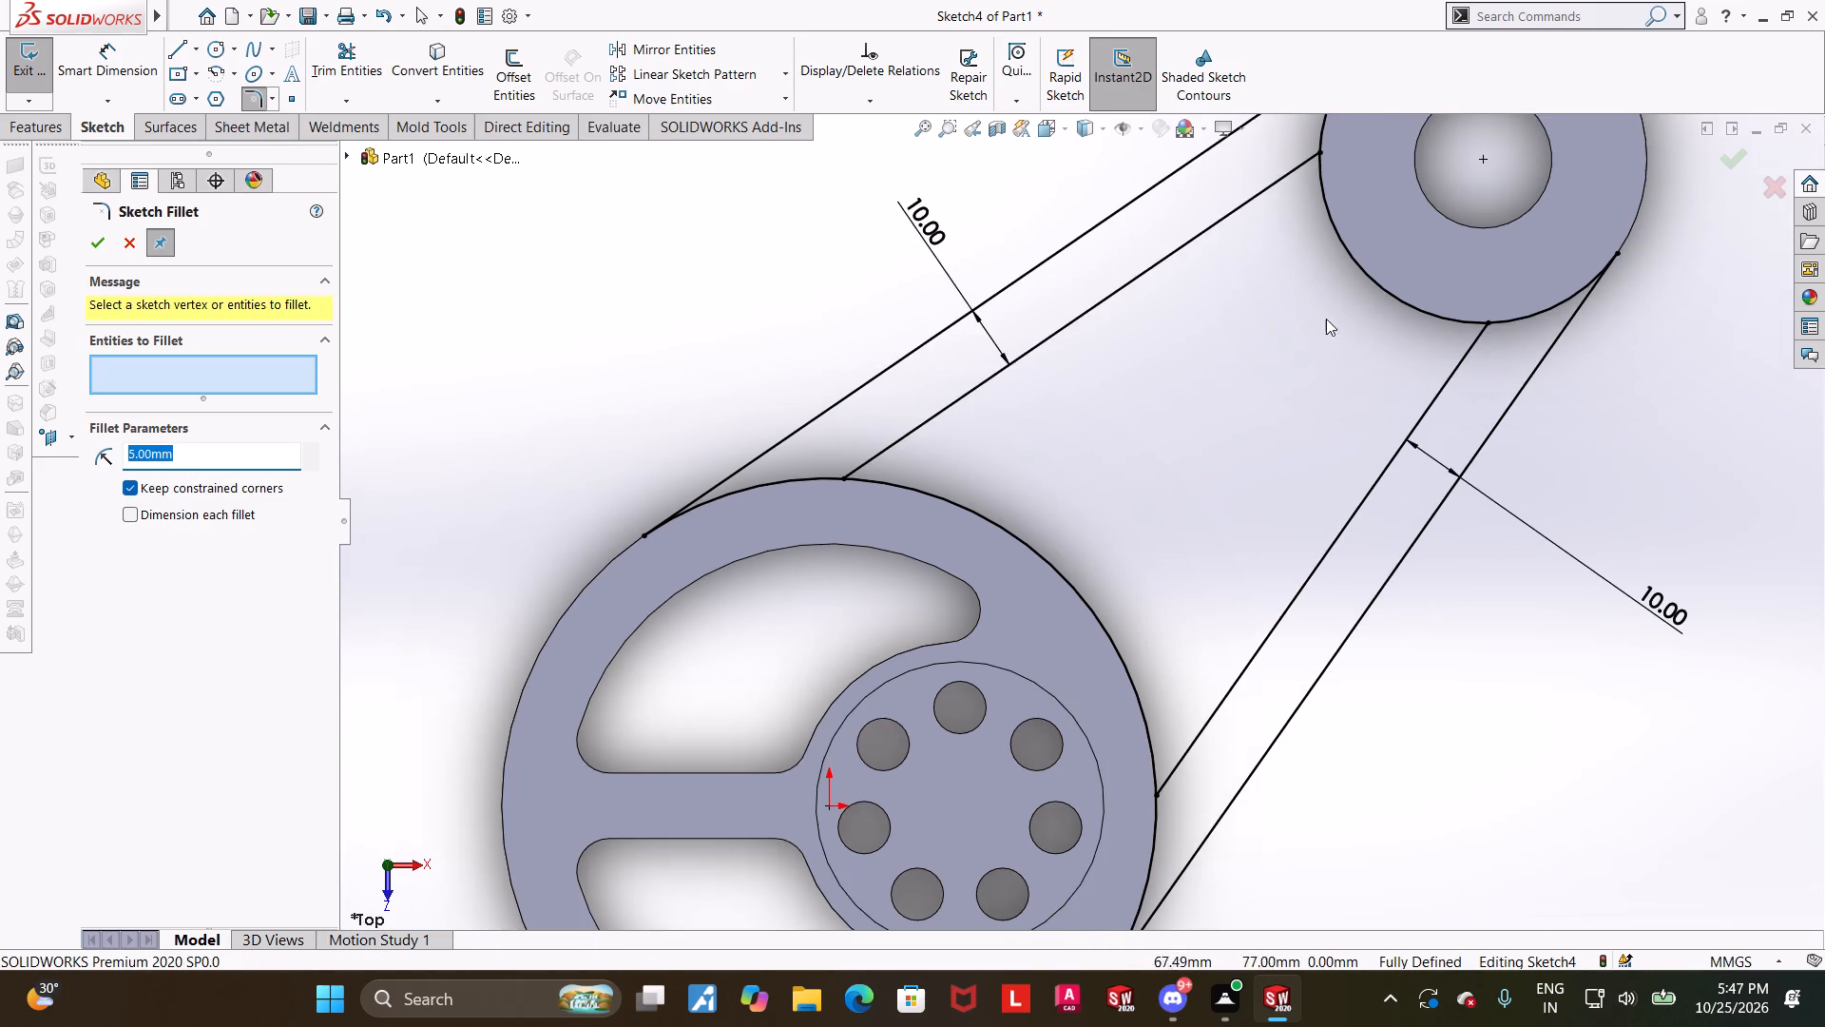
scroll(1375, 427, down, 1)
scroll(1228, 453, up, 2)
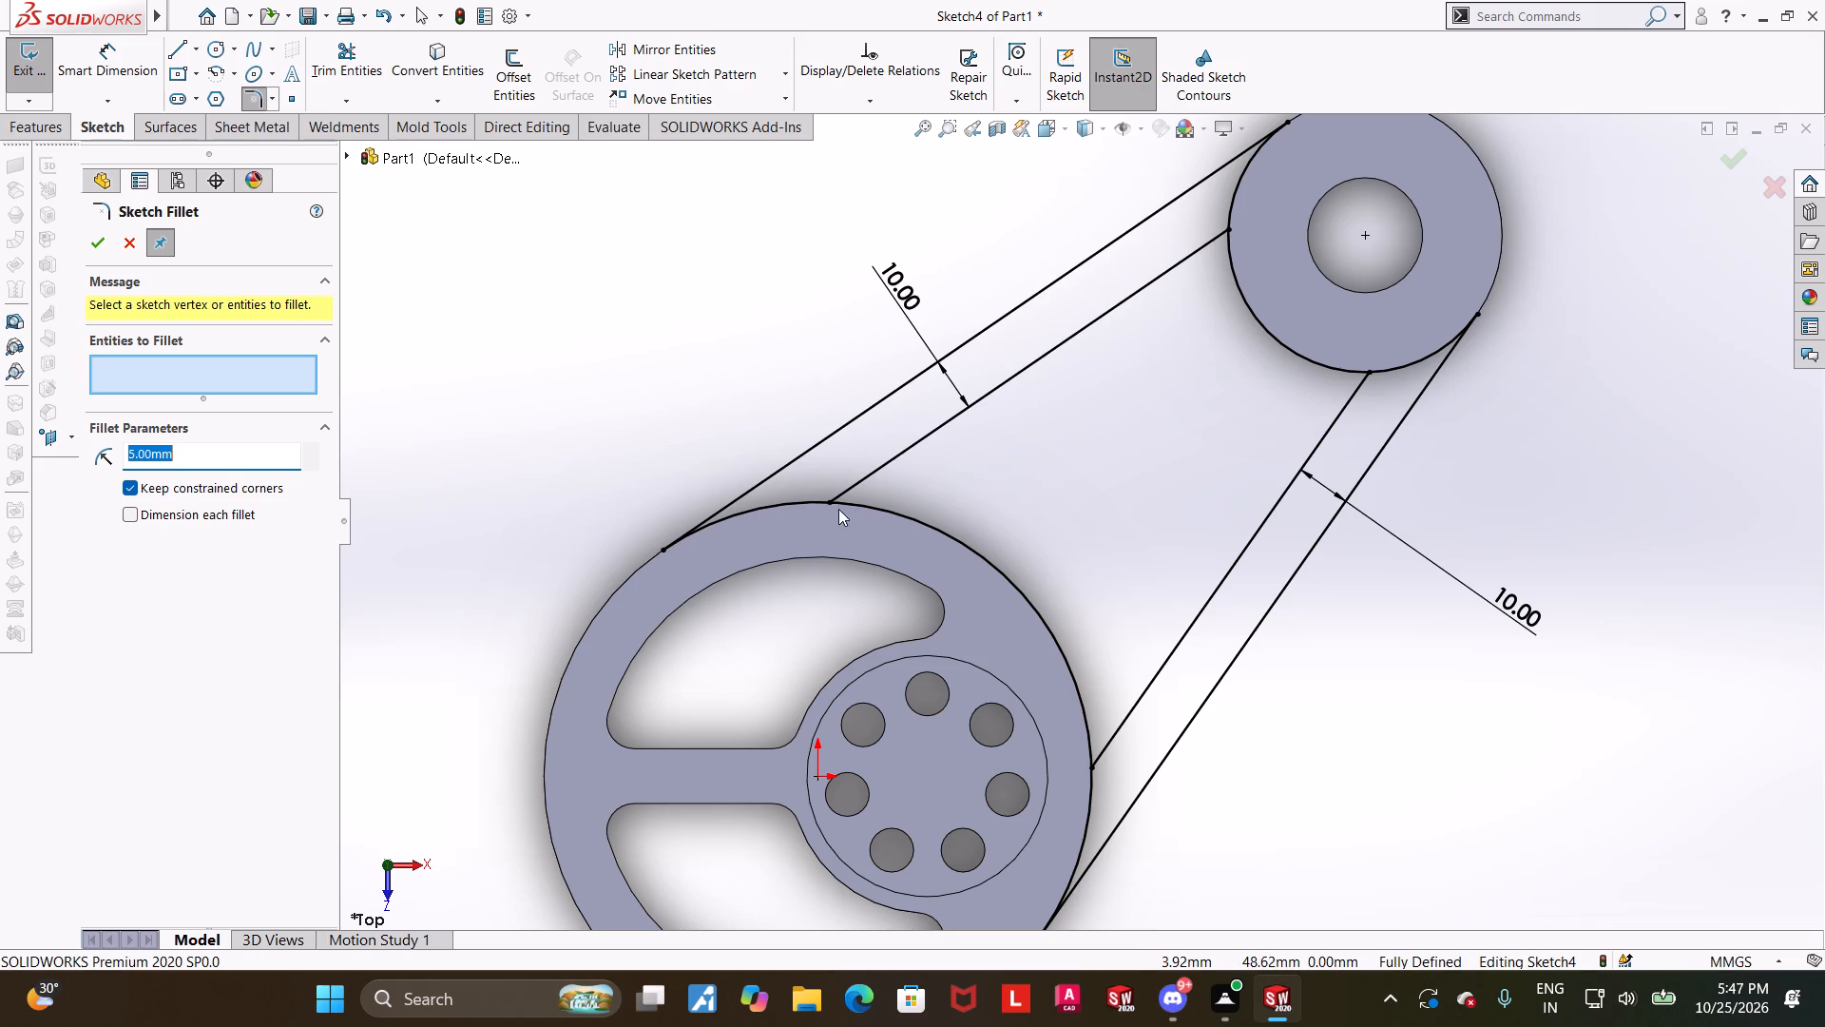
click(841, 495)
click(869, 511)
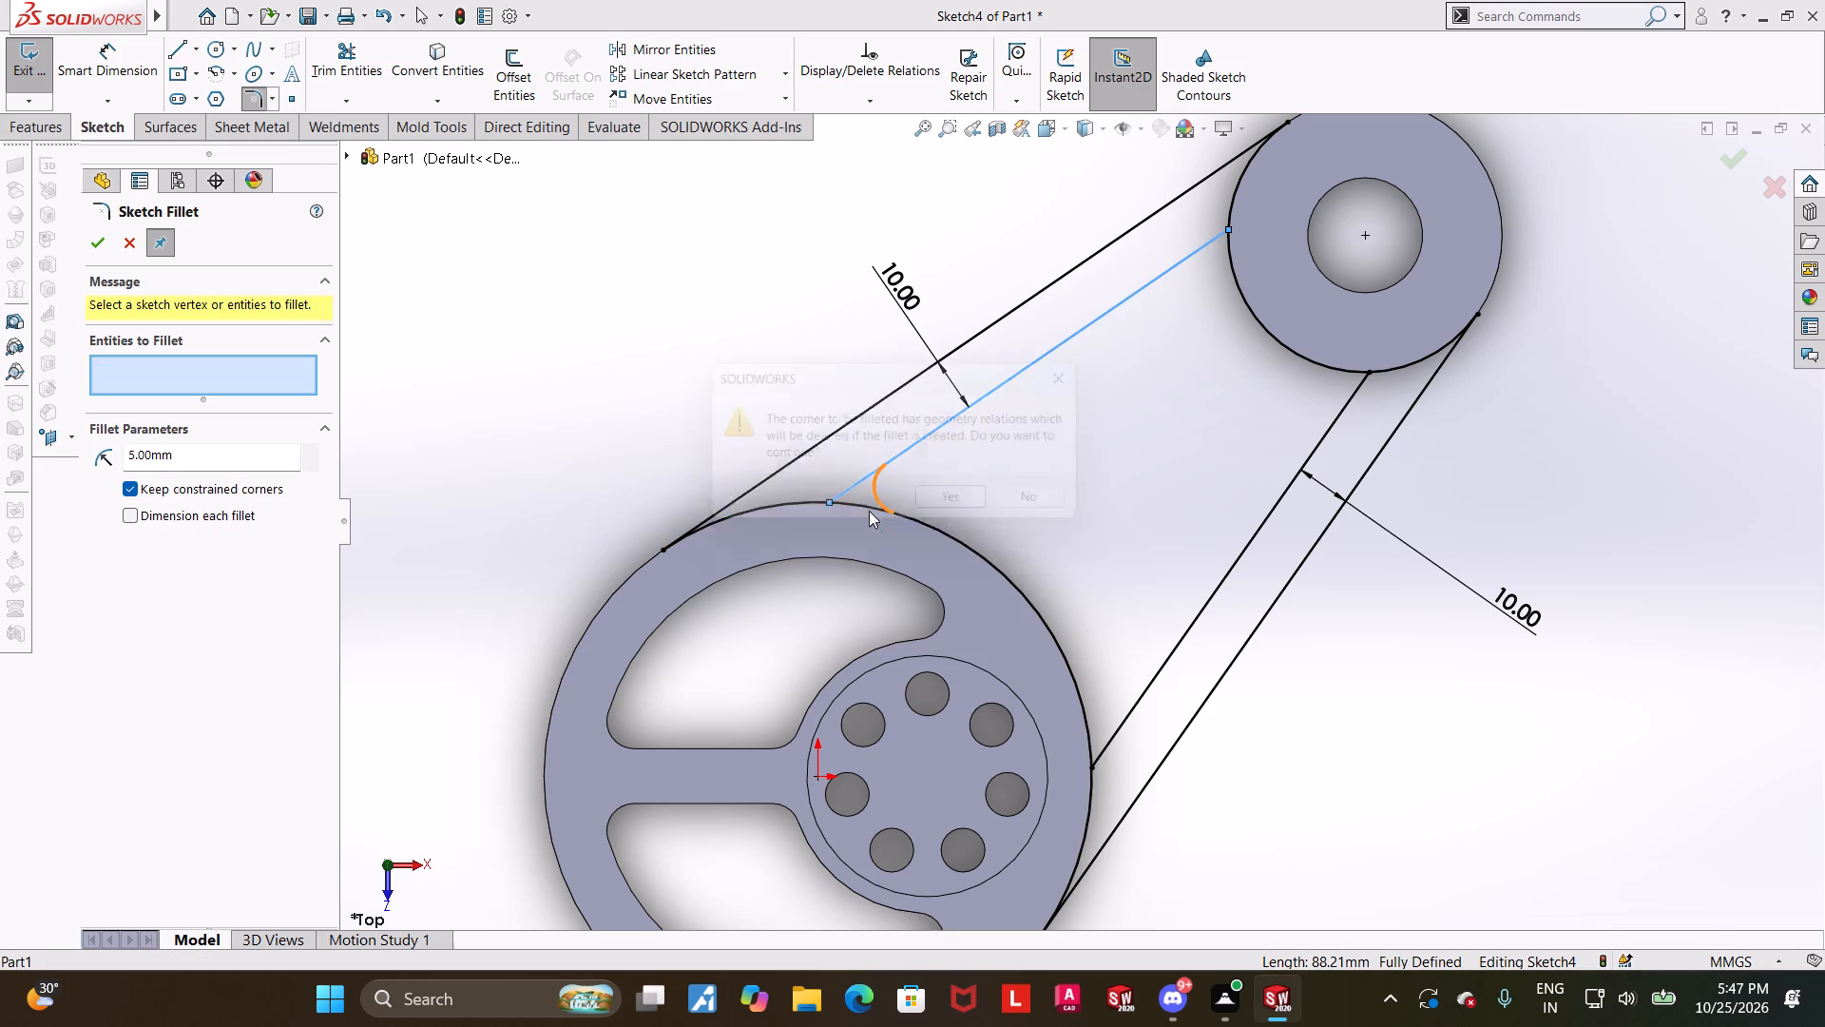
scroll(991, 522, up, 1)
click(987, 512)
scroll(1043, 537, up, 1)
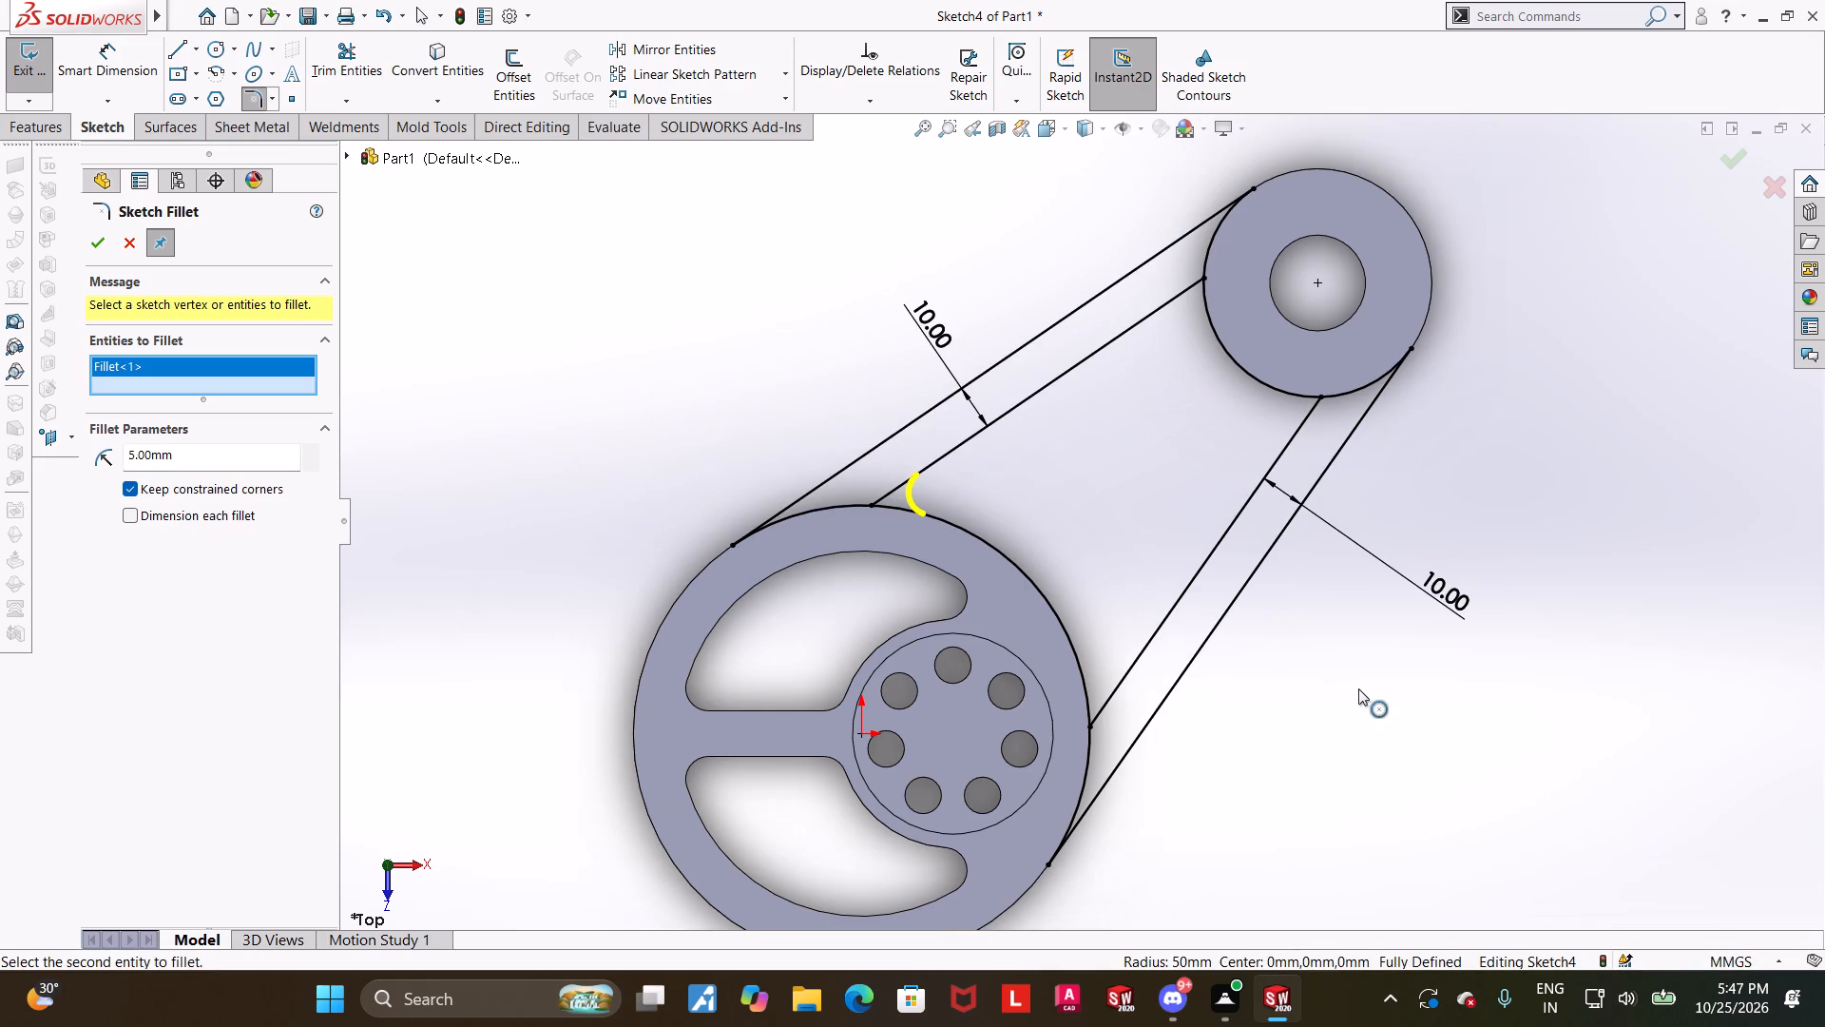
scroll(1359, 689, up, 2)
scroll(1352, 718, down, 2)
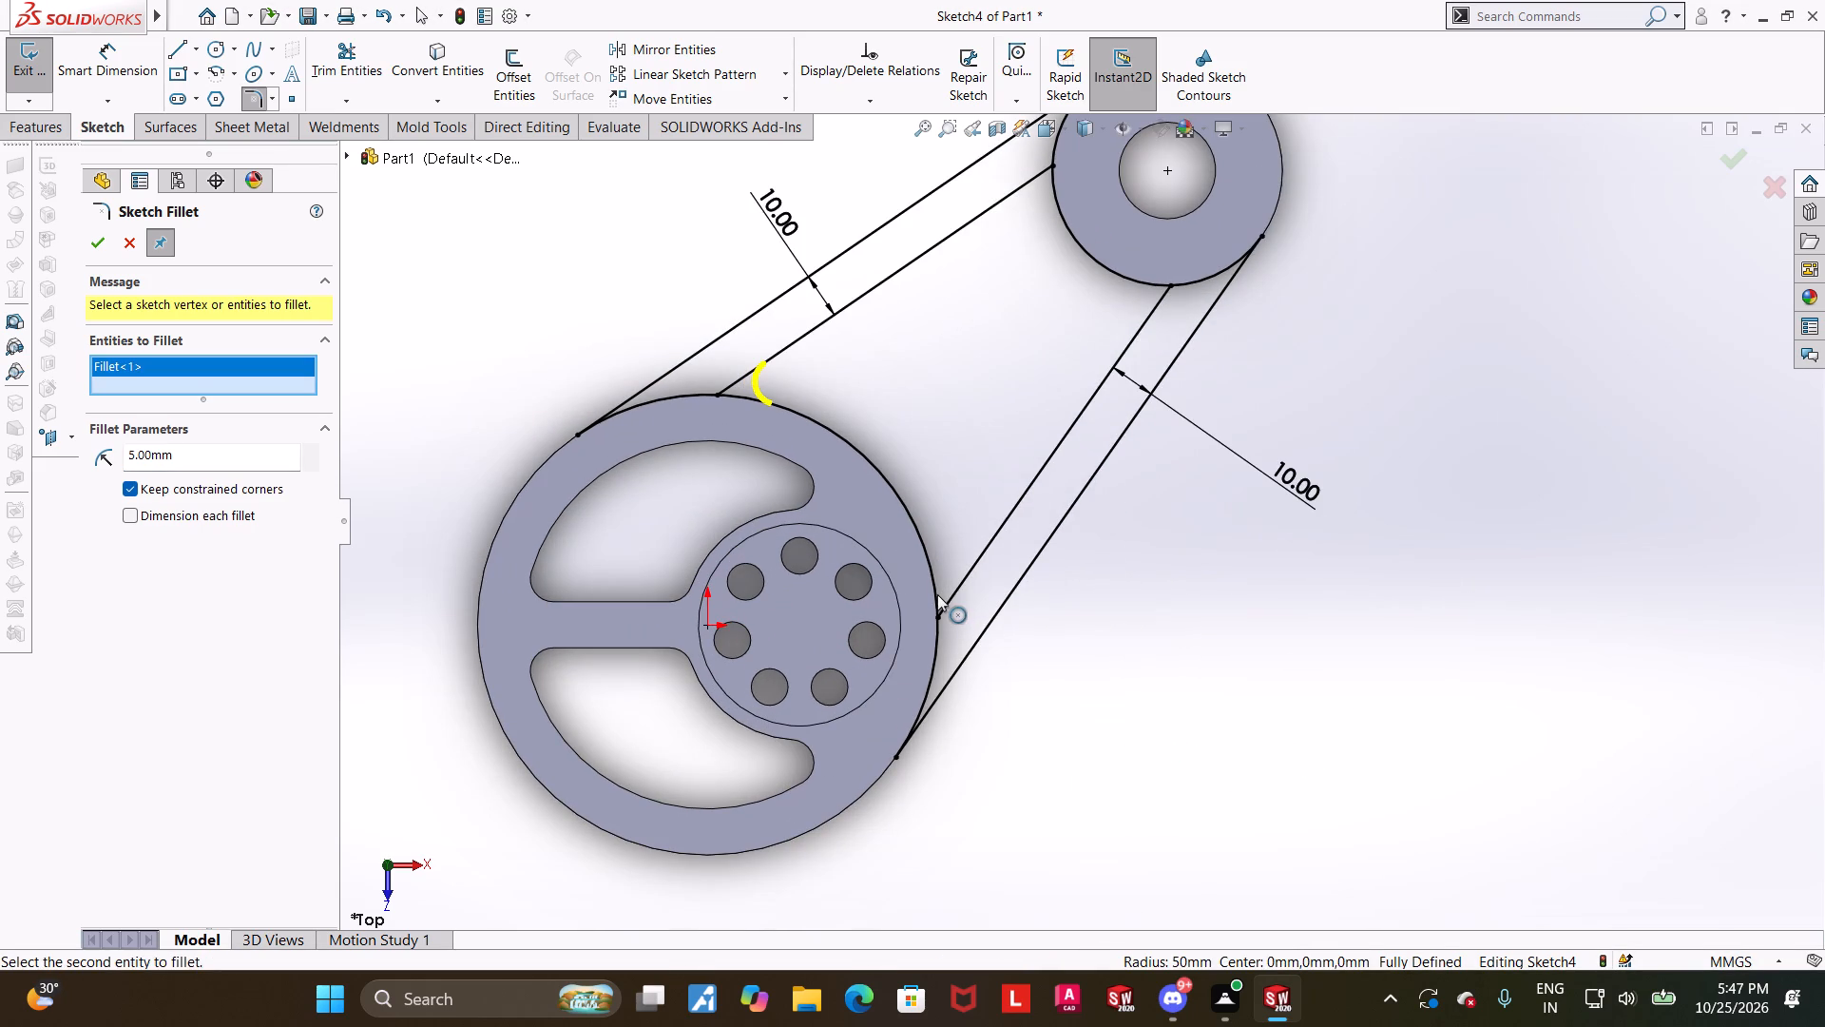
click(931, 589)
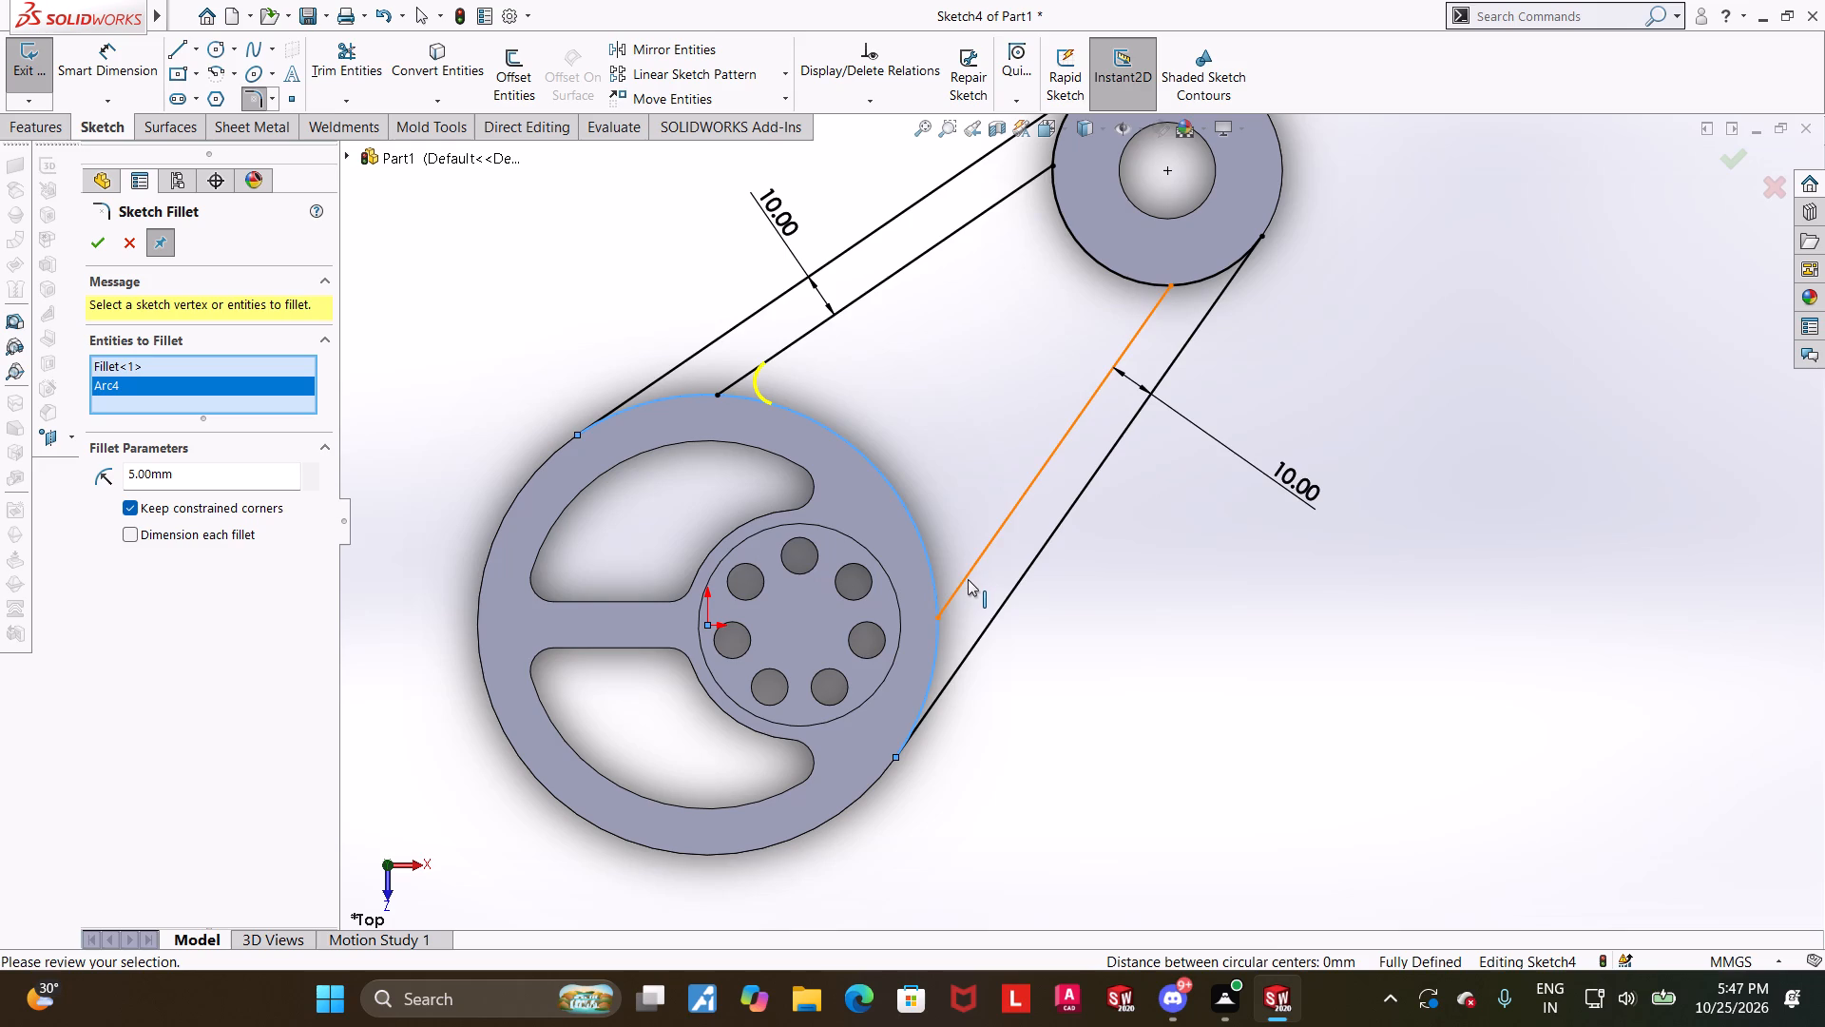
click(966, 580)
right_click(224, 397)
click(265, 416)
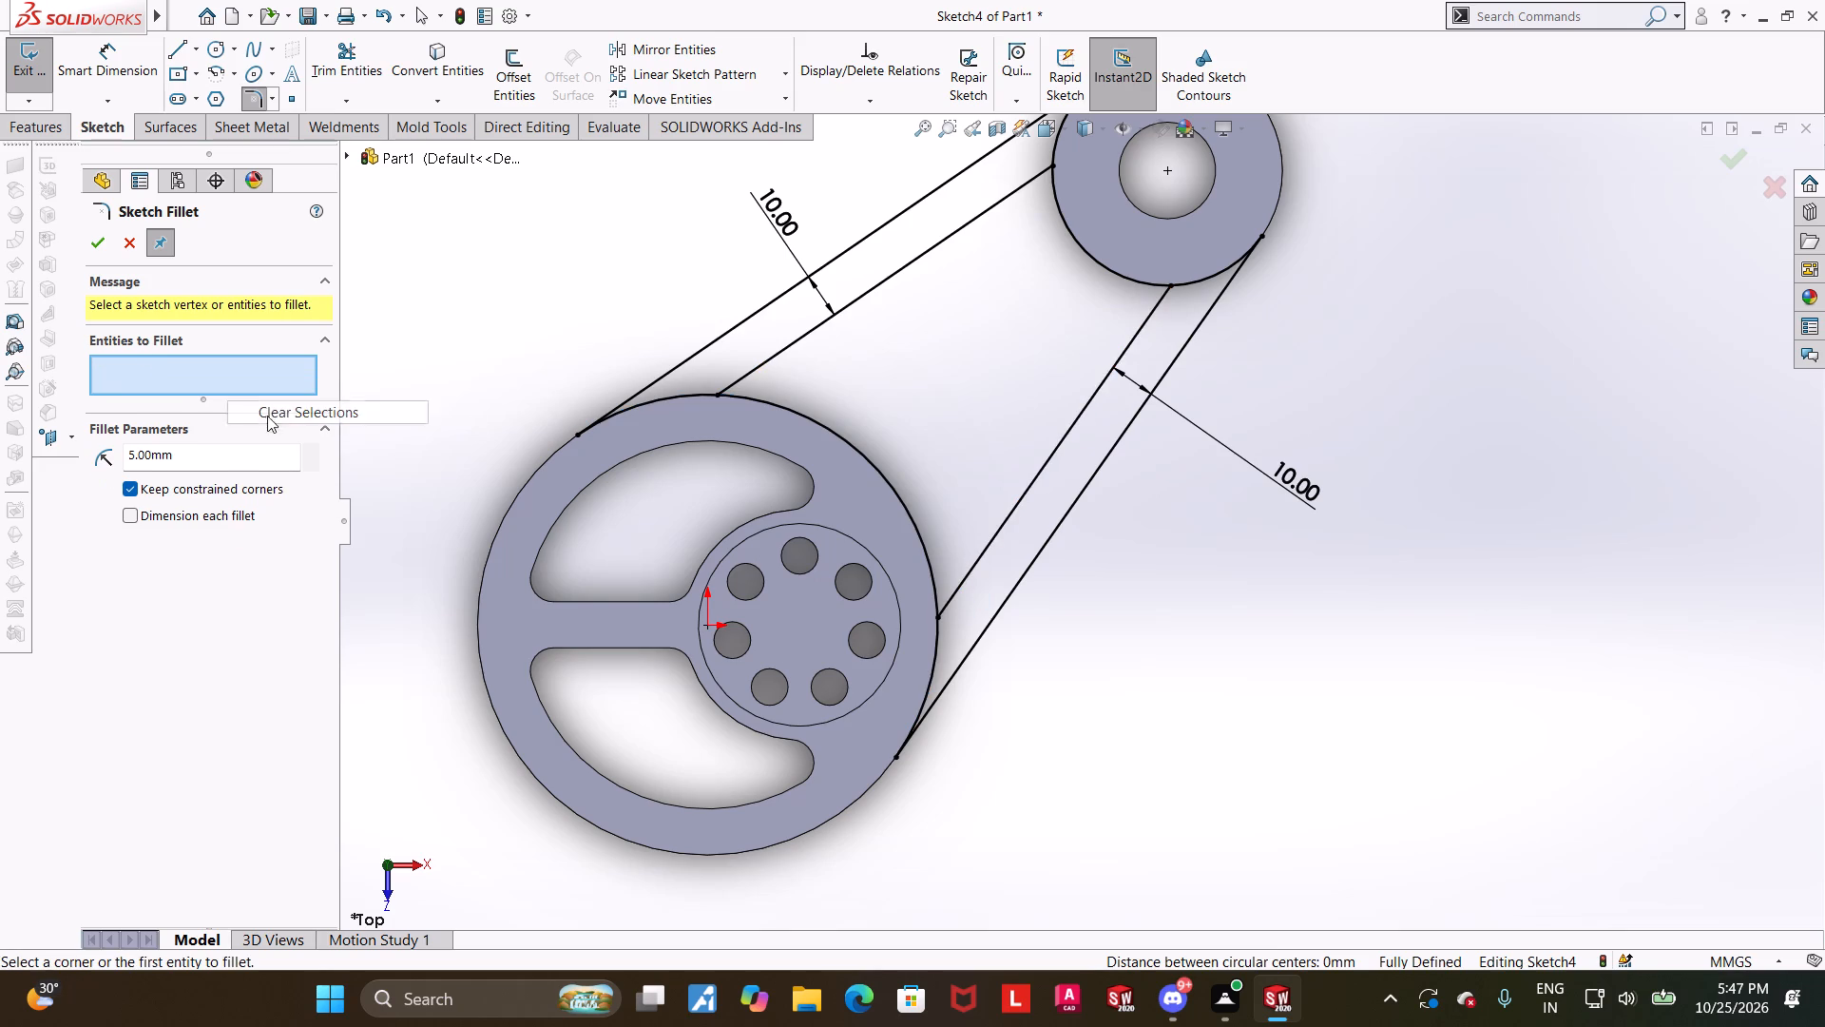
Fillet the corner between the upper inner line and the ring arc with a 5 mm radius.
click(753, 375)
click(756, 398)
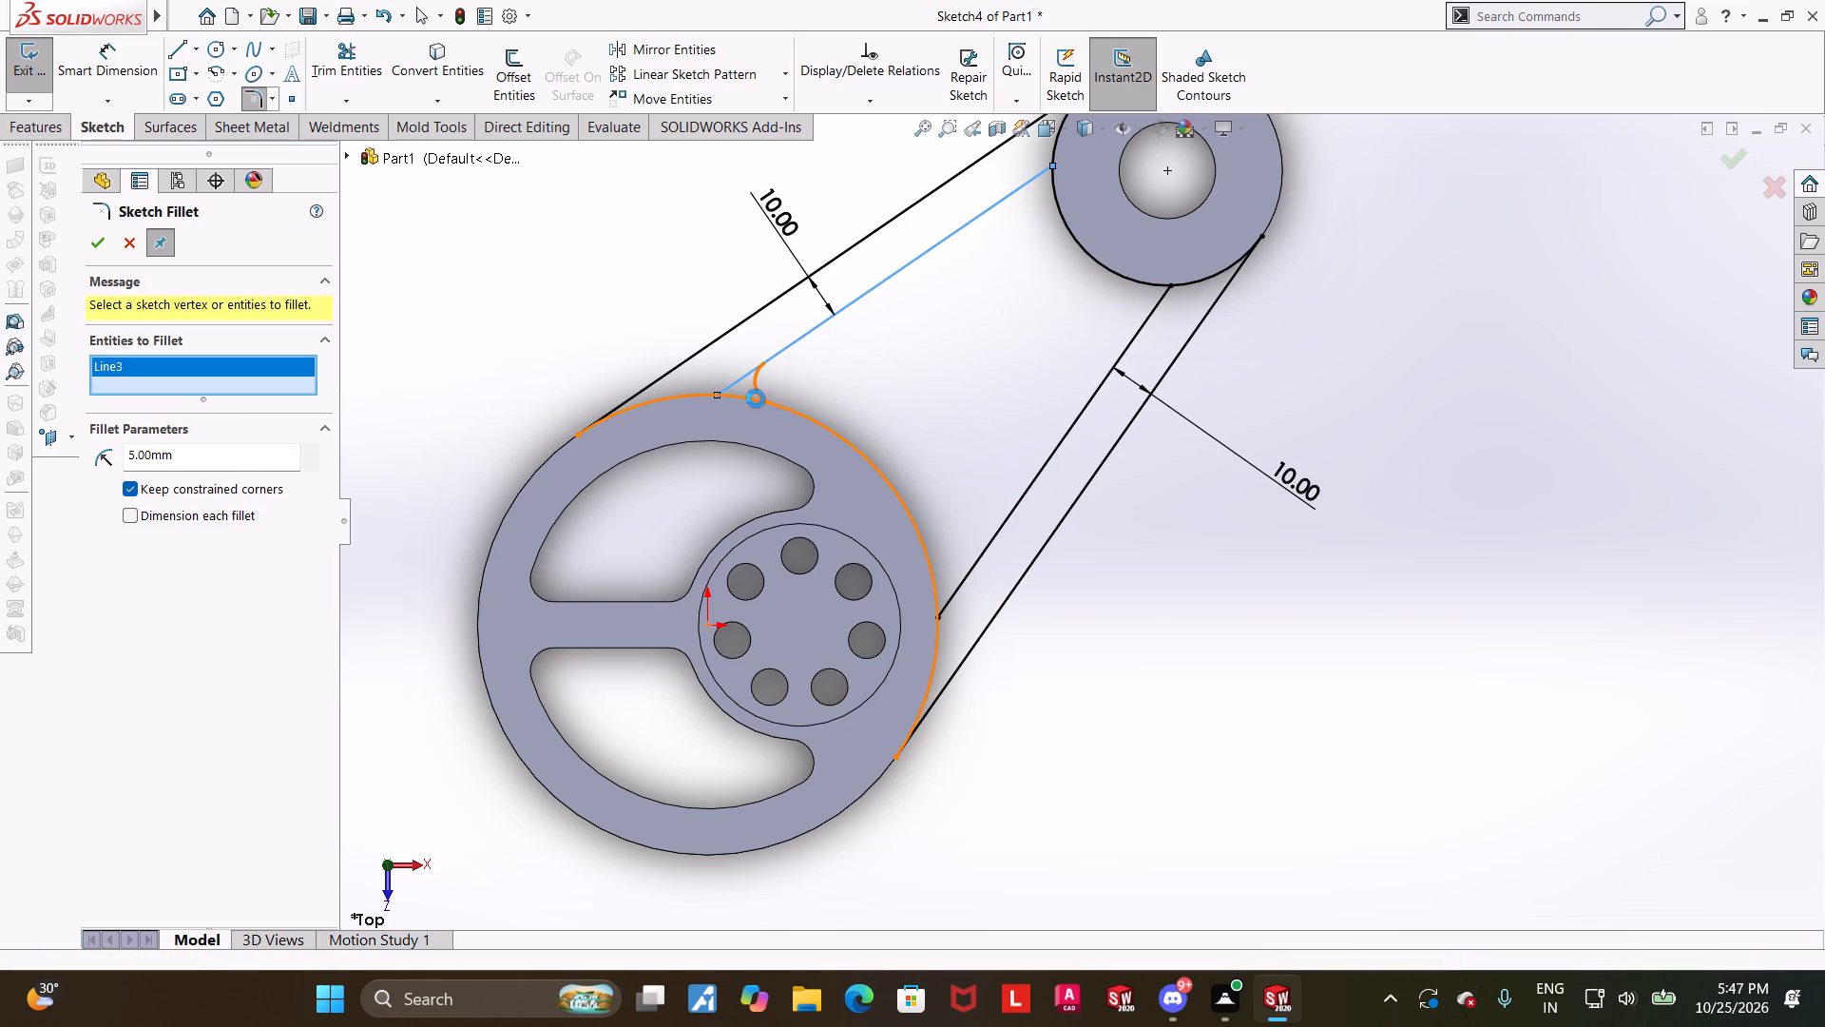
click(964, 513)
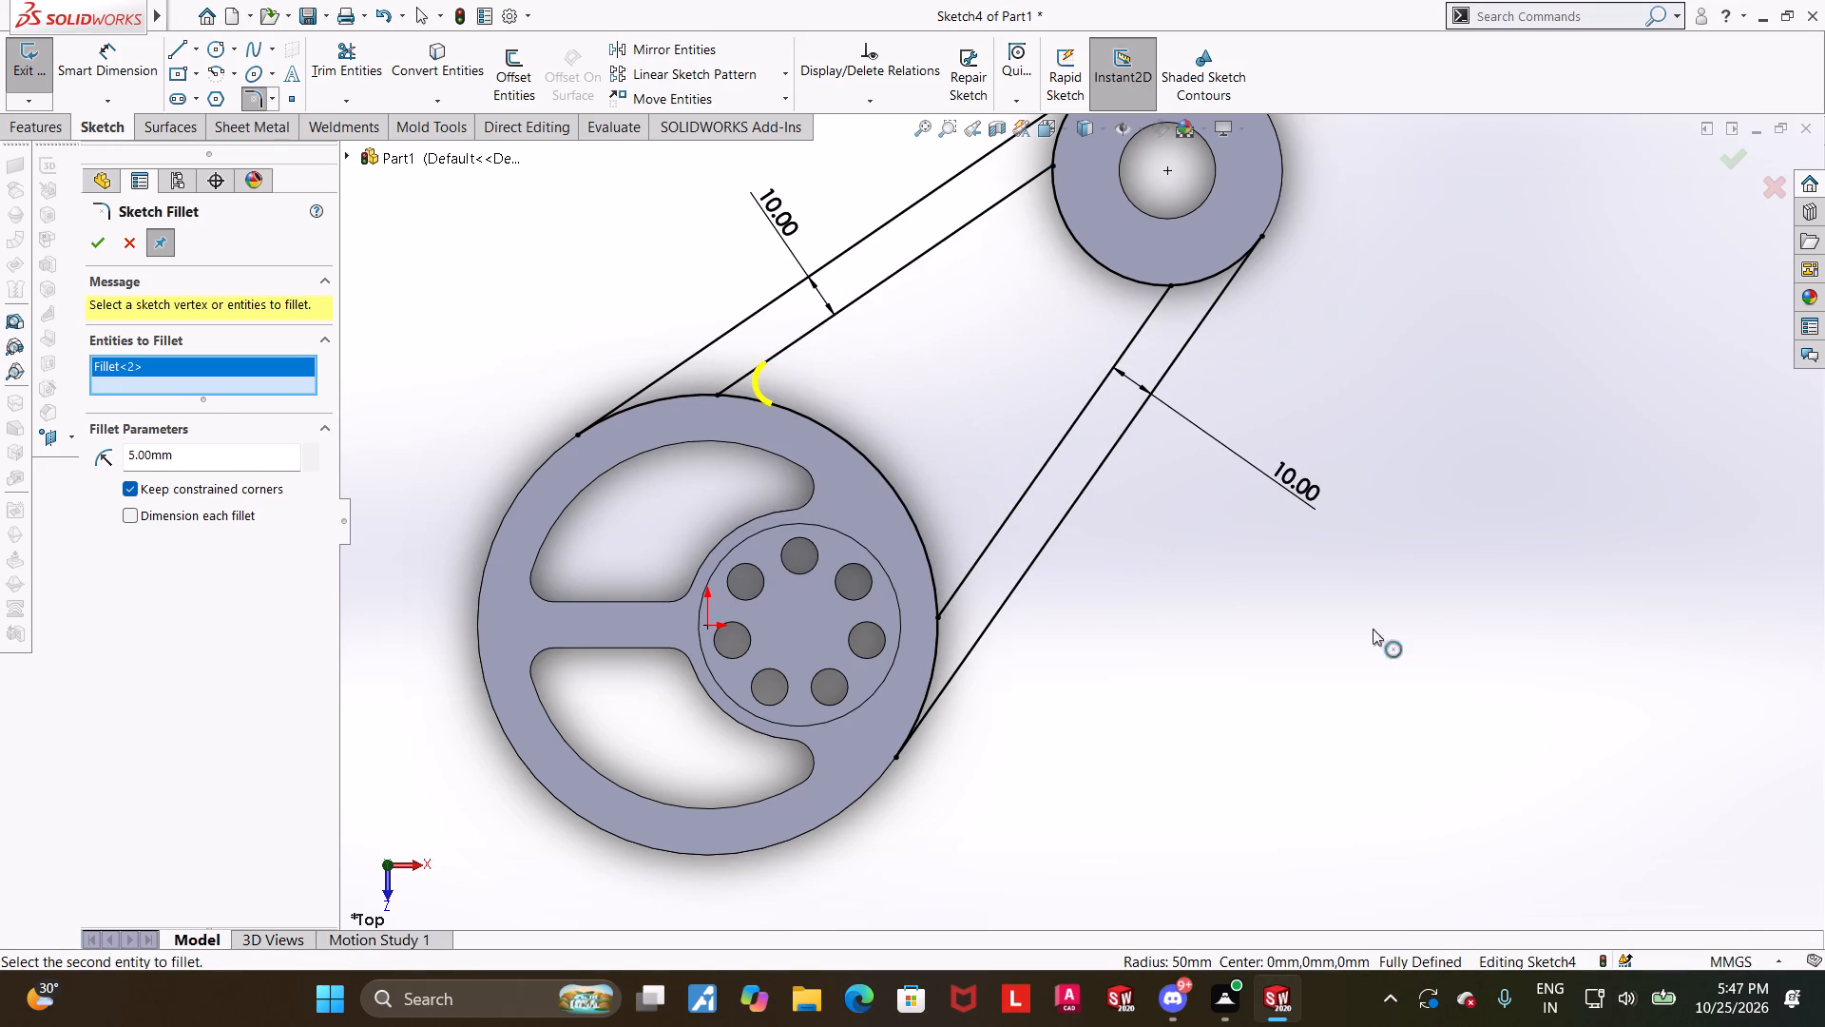
click(1464, 638)
click(106, 242)
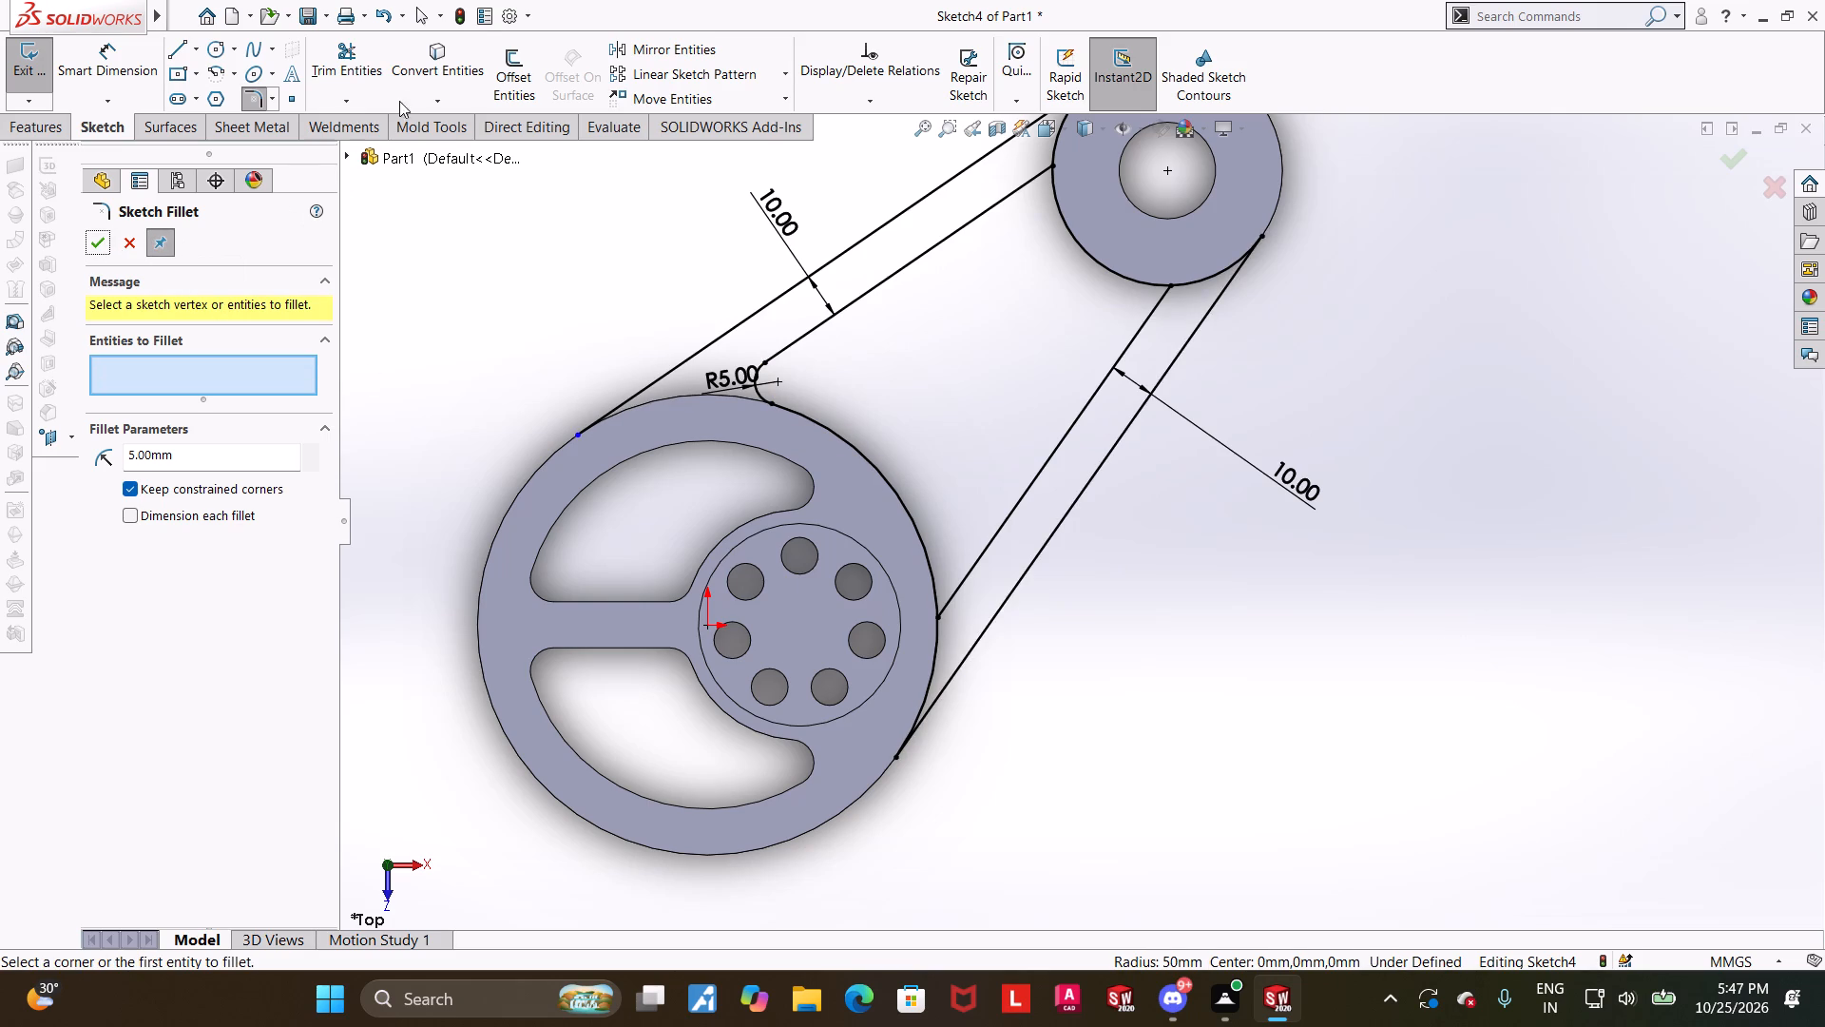
Fillet the corner between the lower inner line and the ring arc with a 5 mm radius.
click(922, 542)
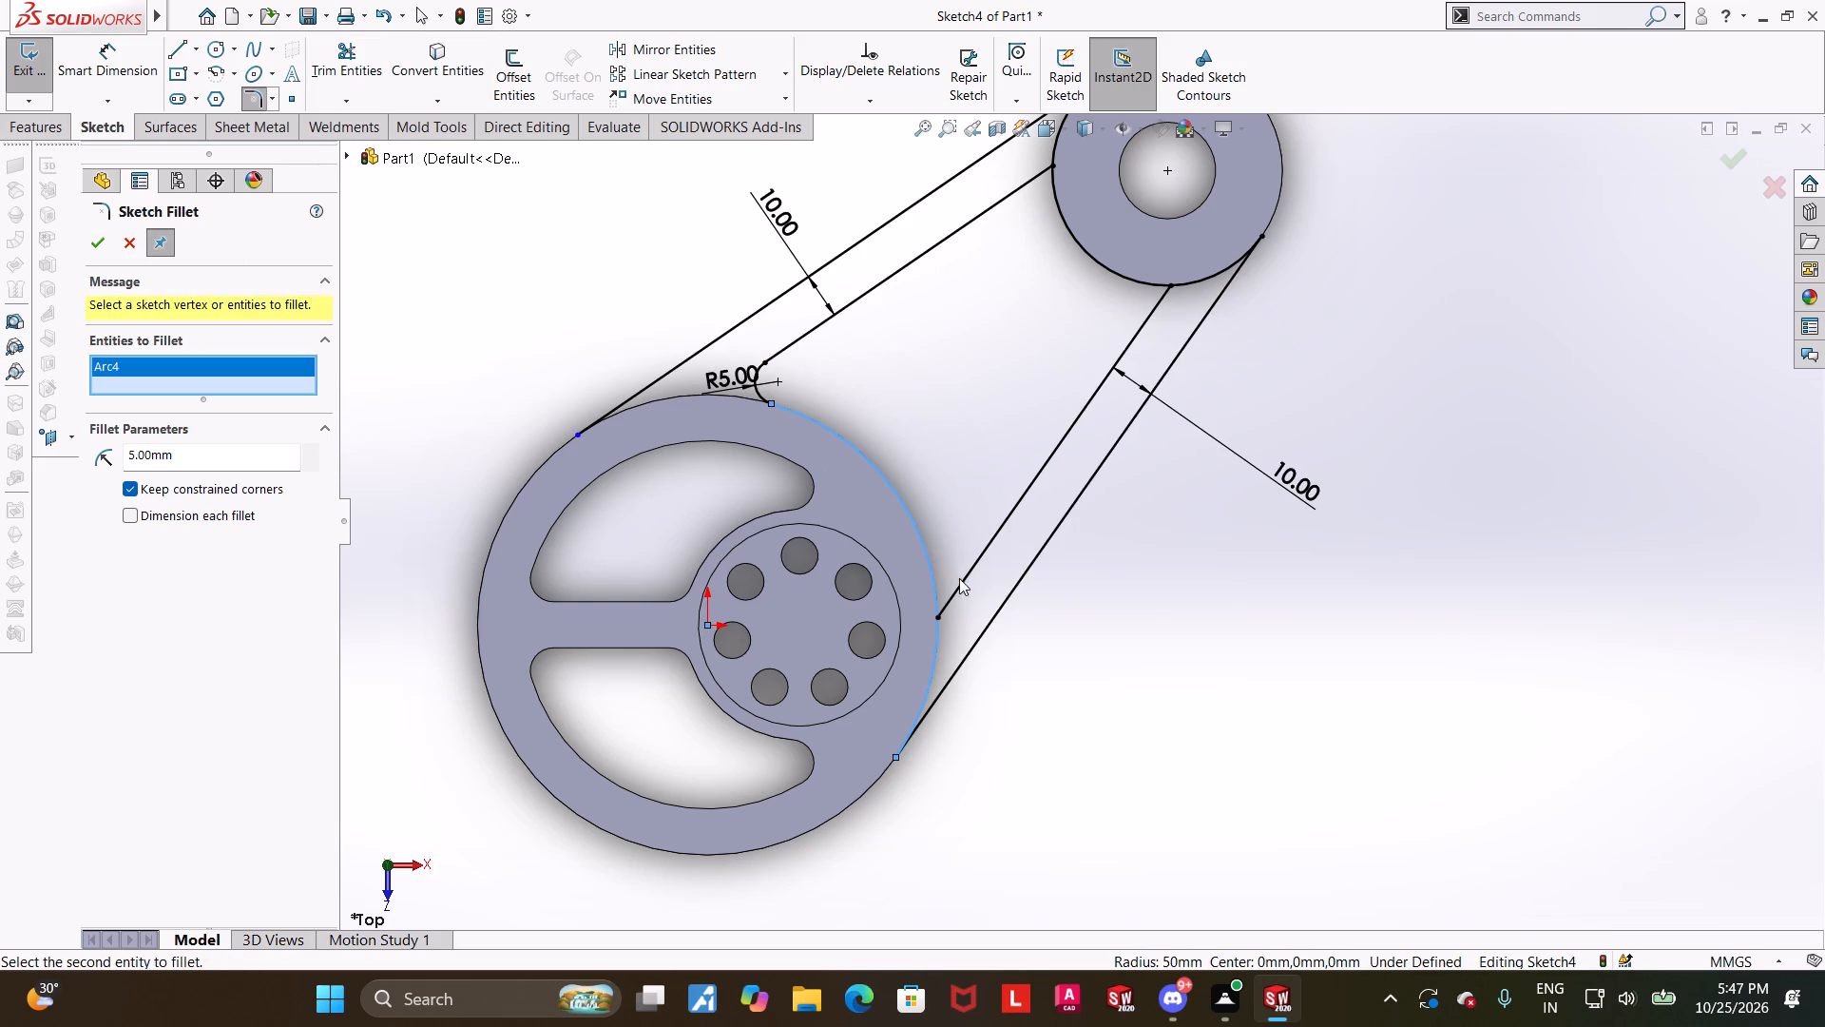
click(961, 588)
click(941, 509)
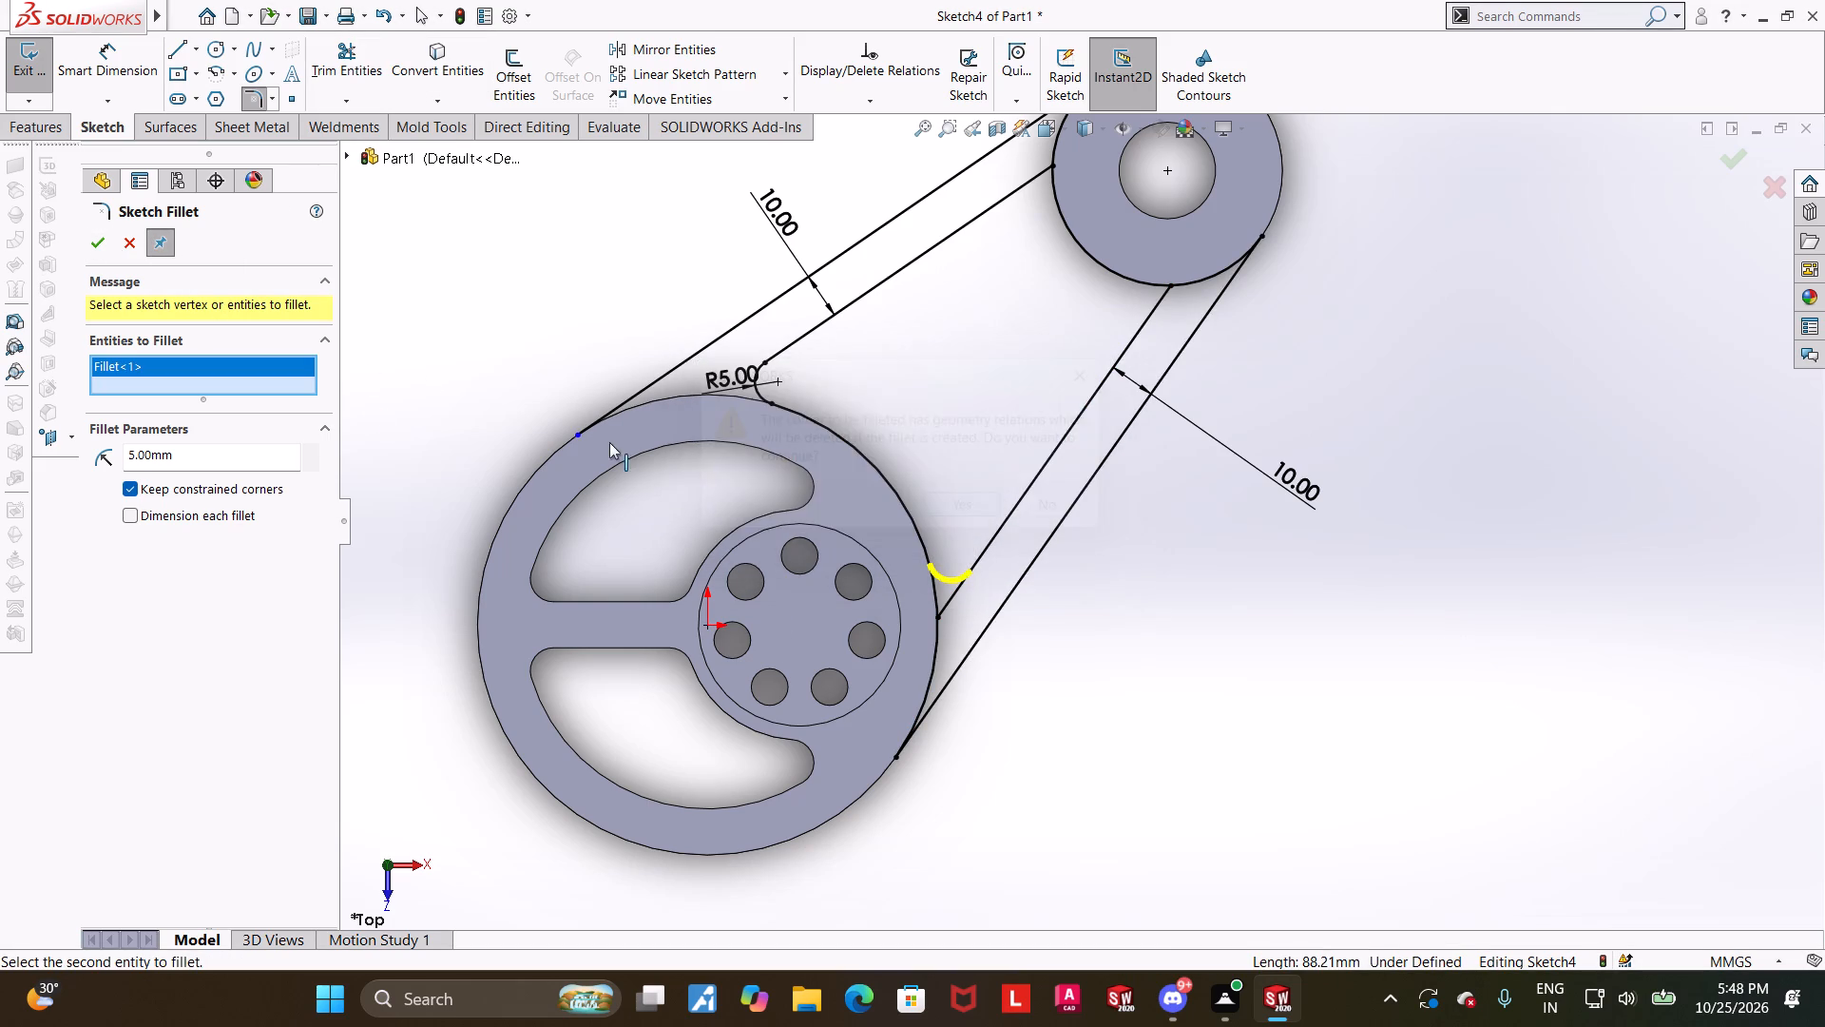
click(101, 251)
click(1224, 619)
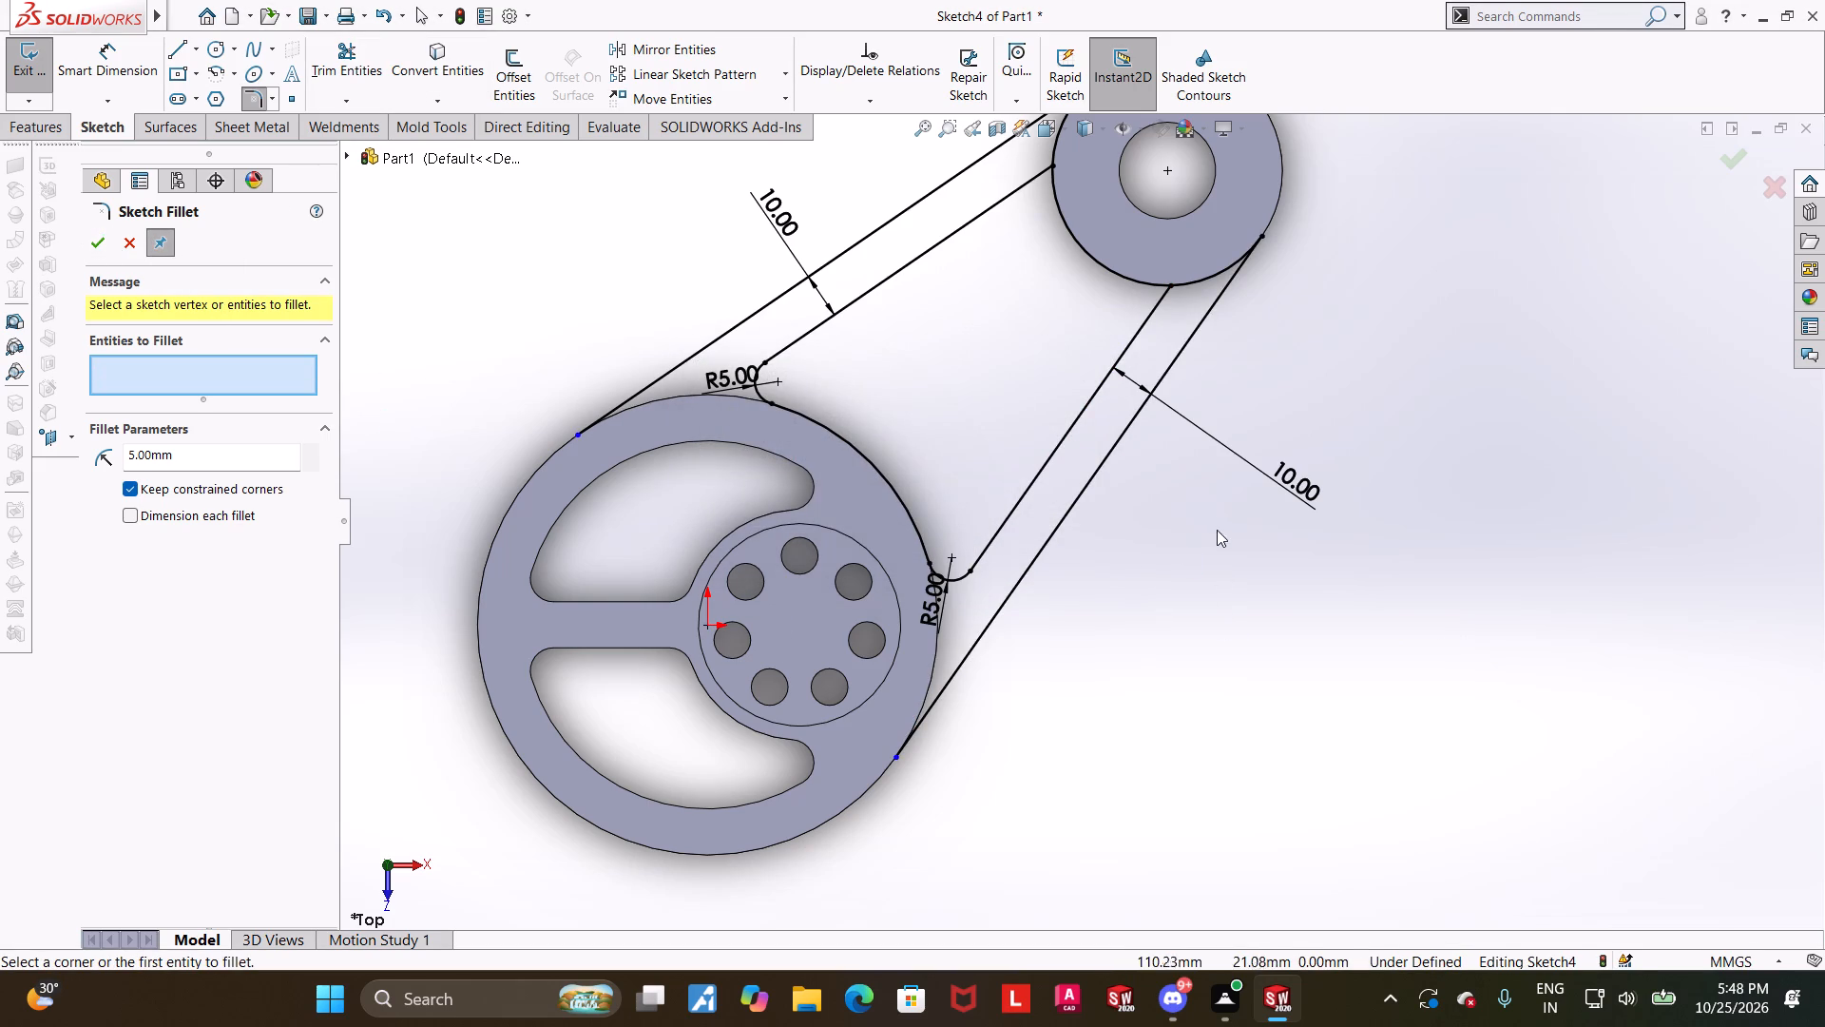
Fillet the corner between the upper inner line and the boss arc with a 5 mm radius.
scroll(1229, 200, up, 3)
scroll(1122, 264, down, 5)
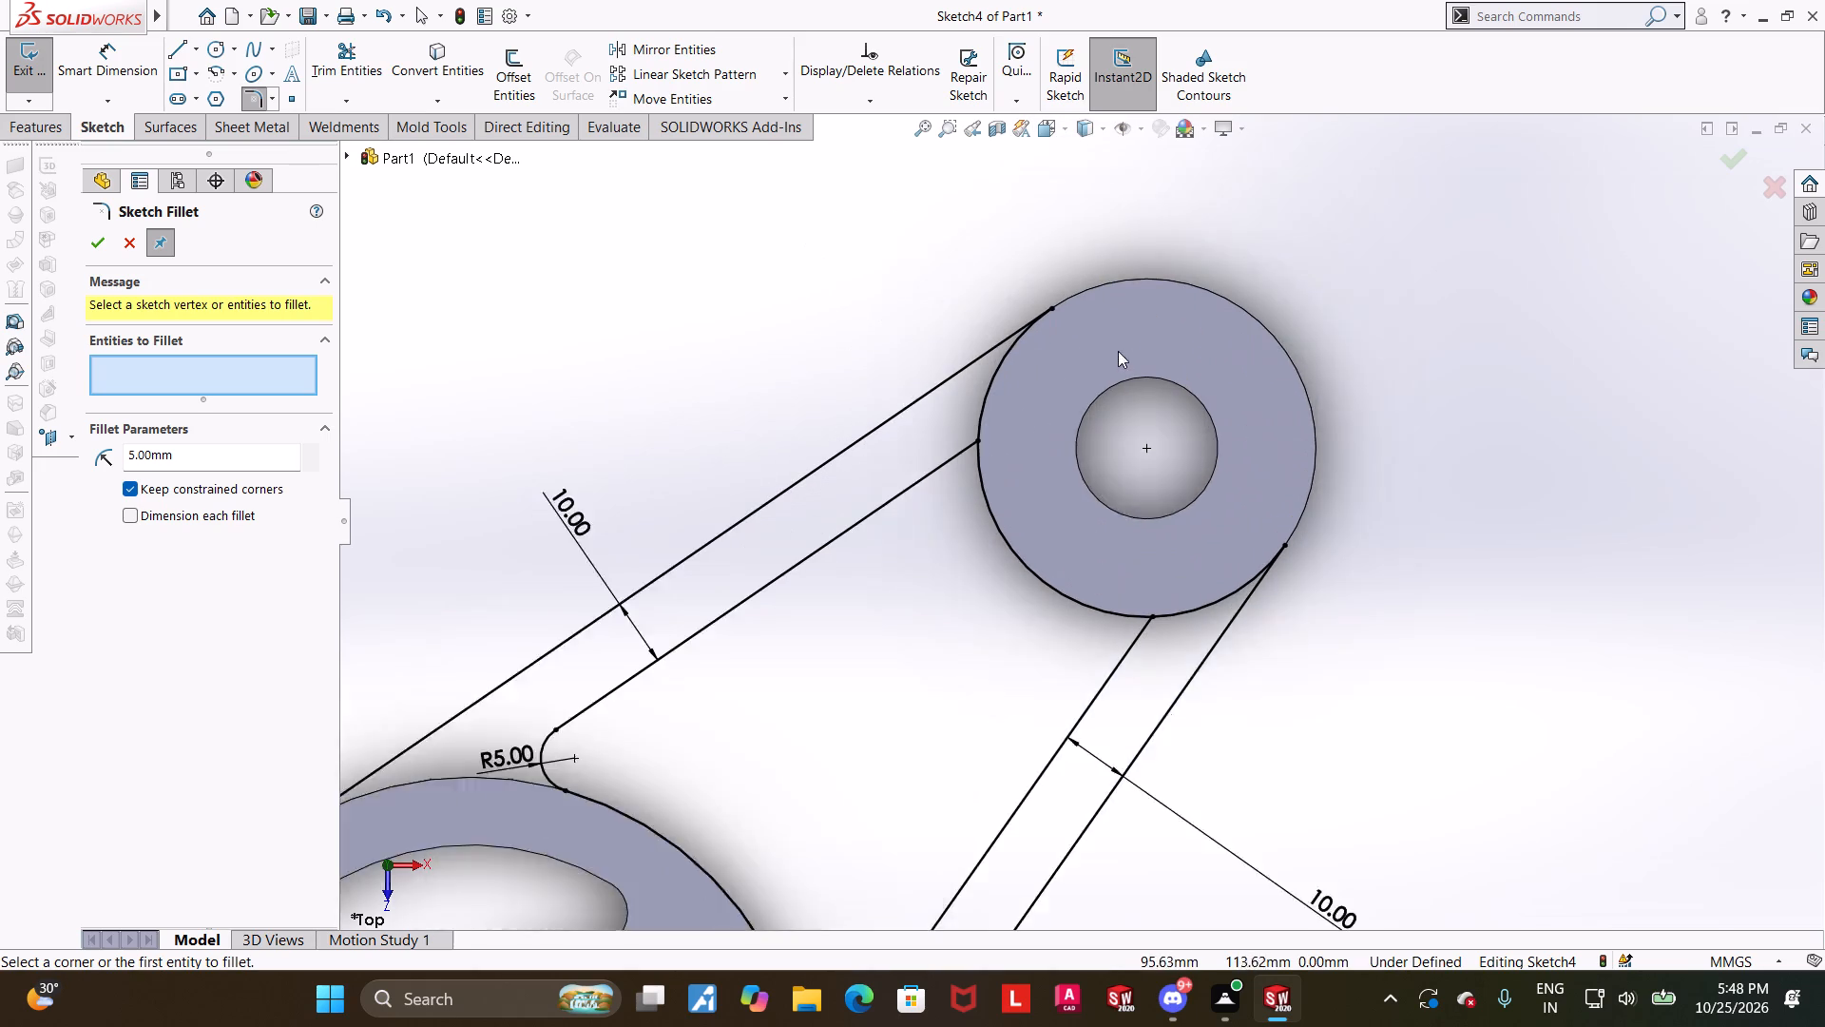
scroll(1118, 351, down, 1)
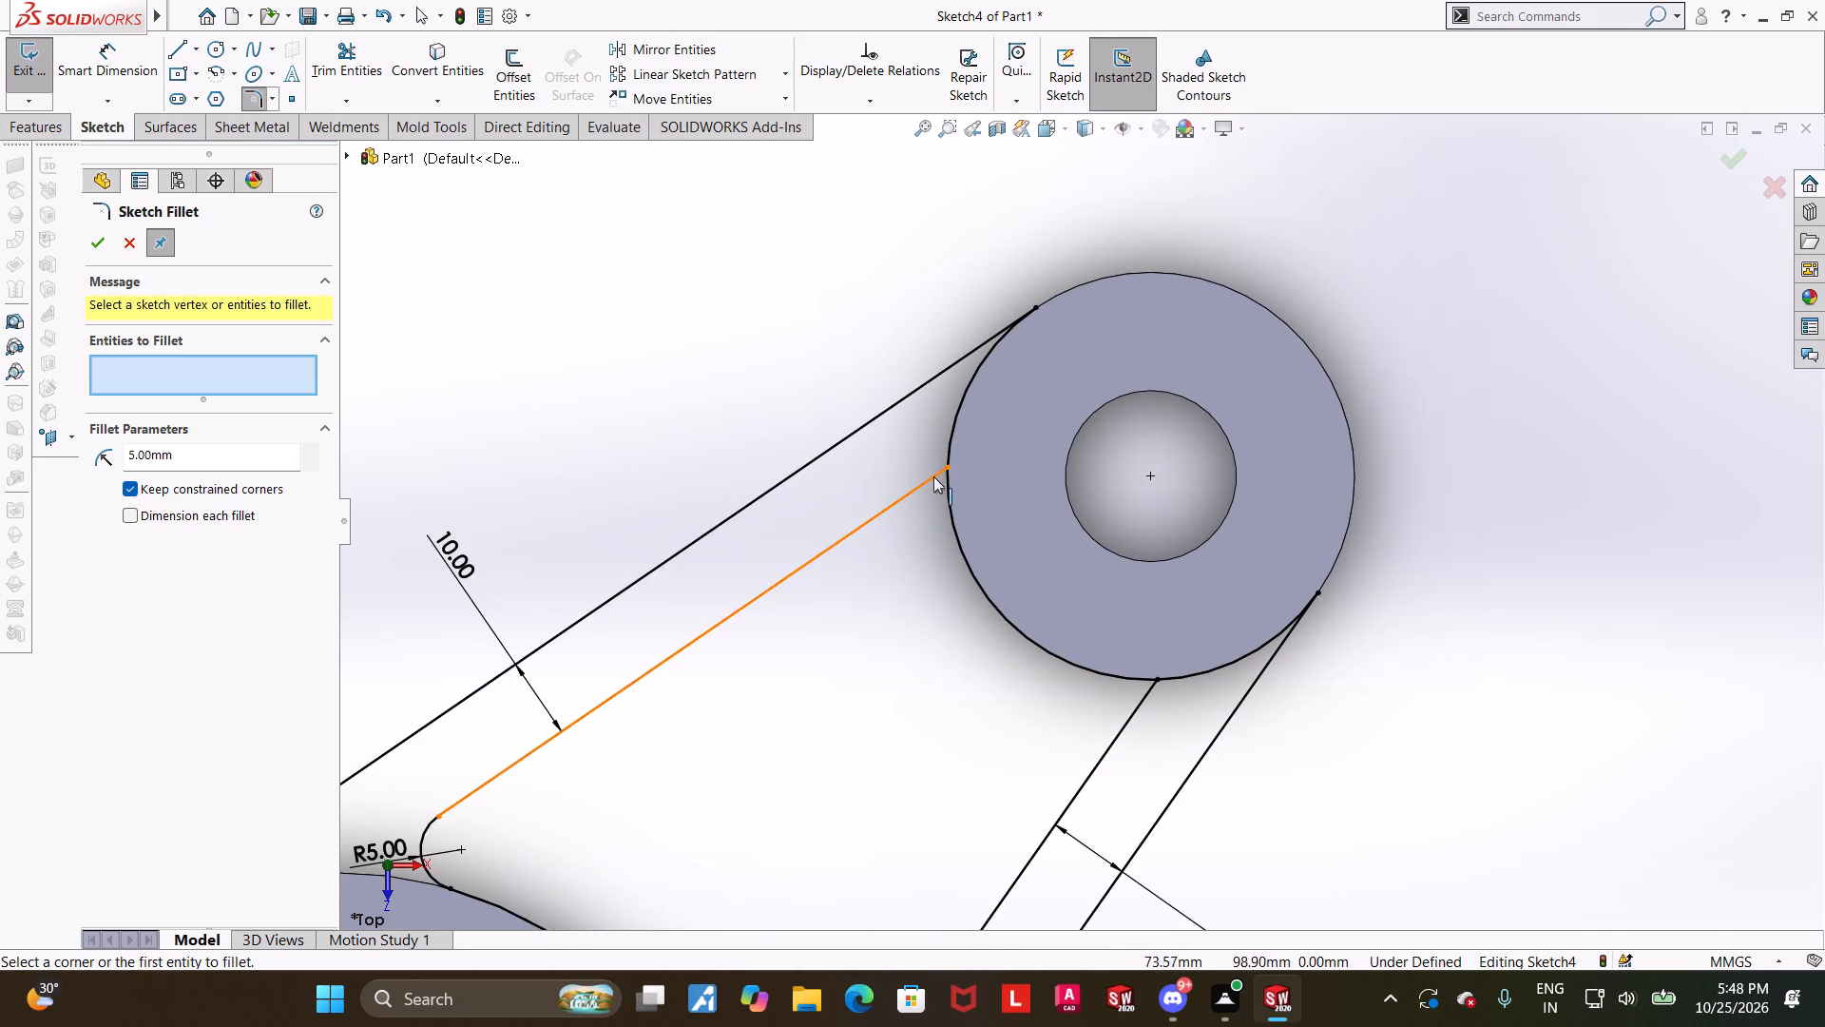
click(932, 477)
click(943, 487)
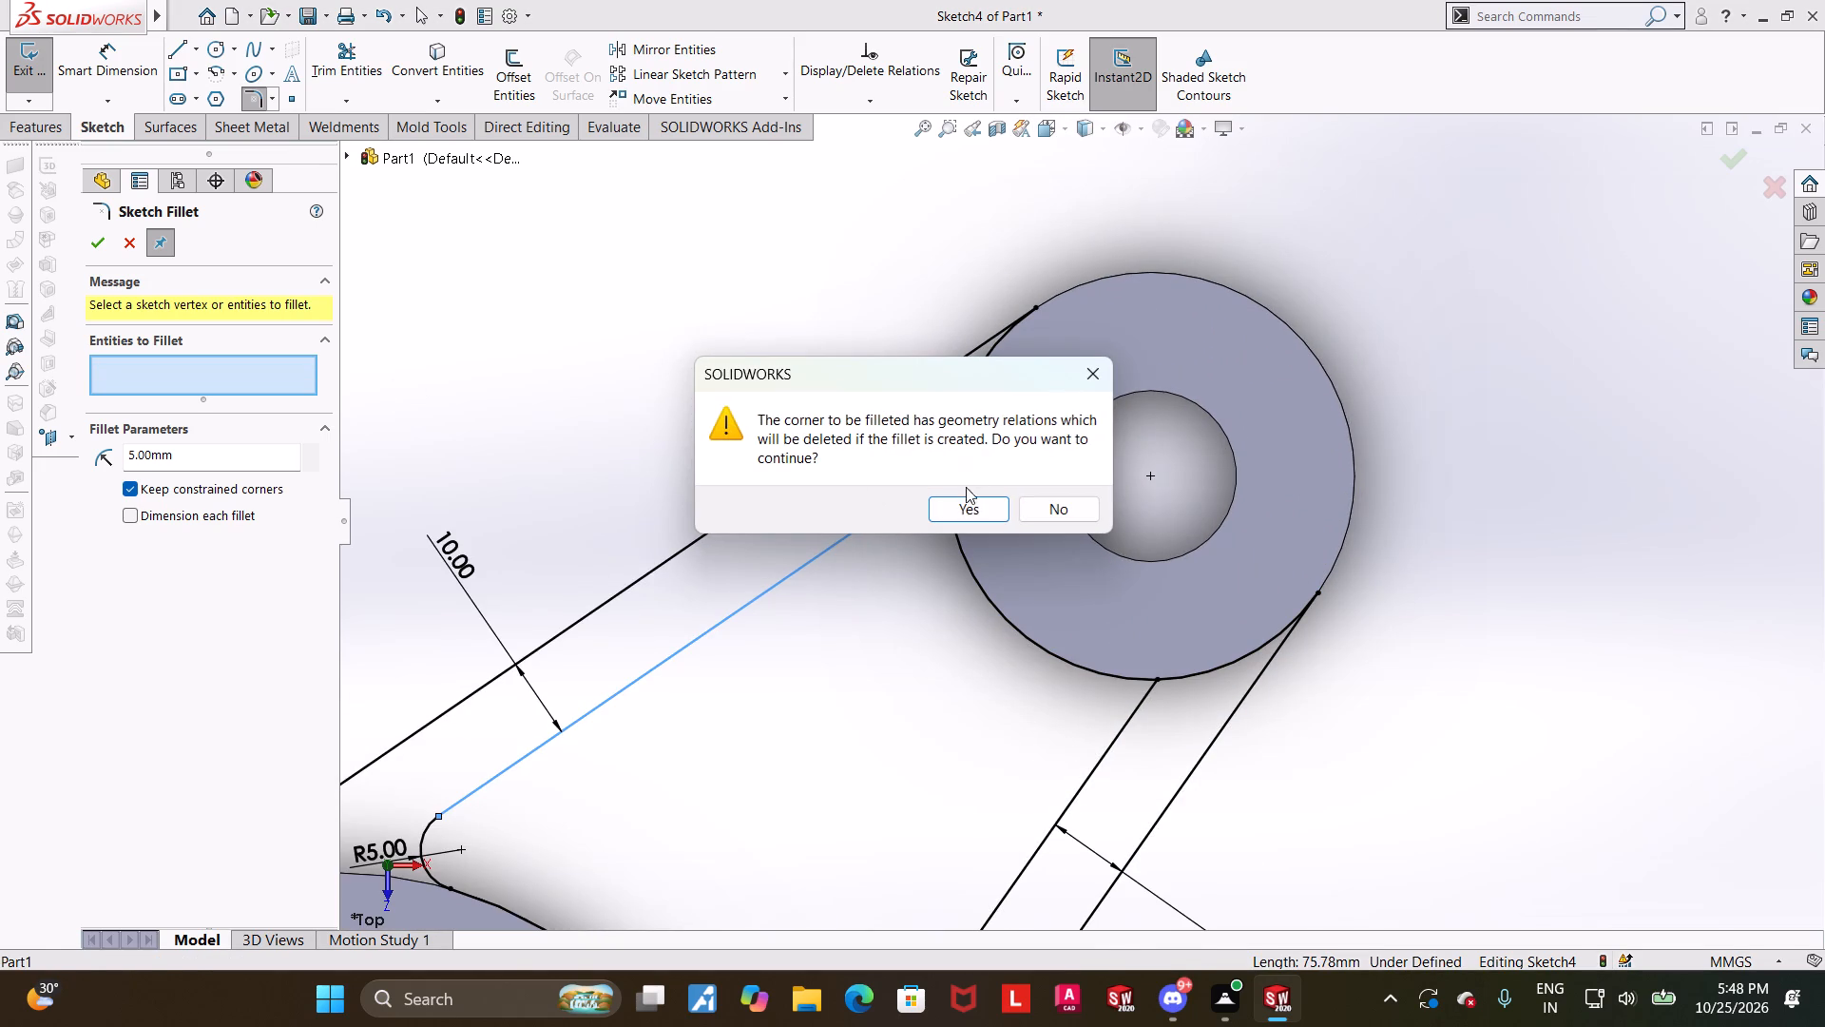
click(972, 500)
scroll(1392, 539, up, 2)
scroll(1403, 722, down, 3)
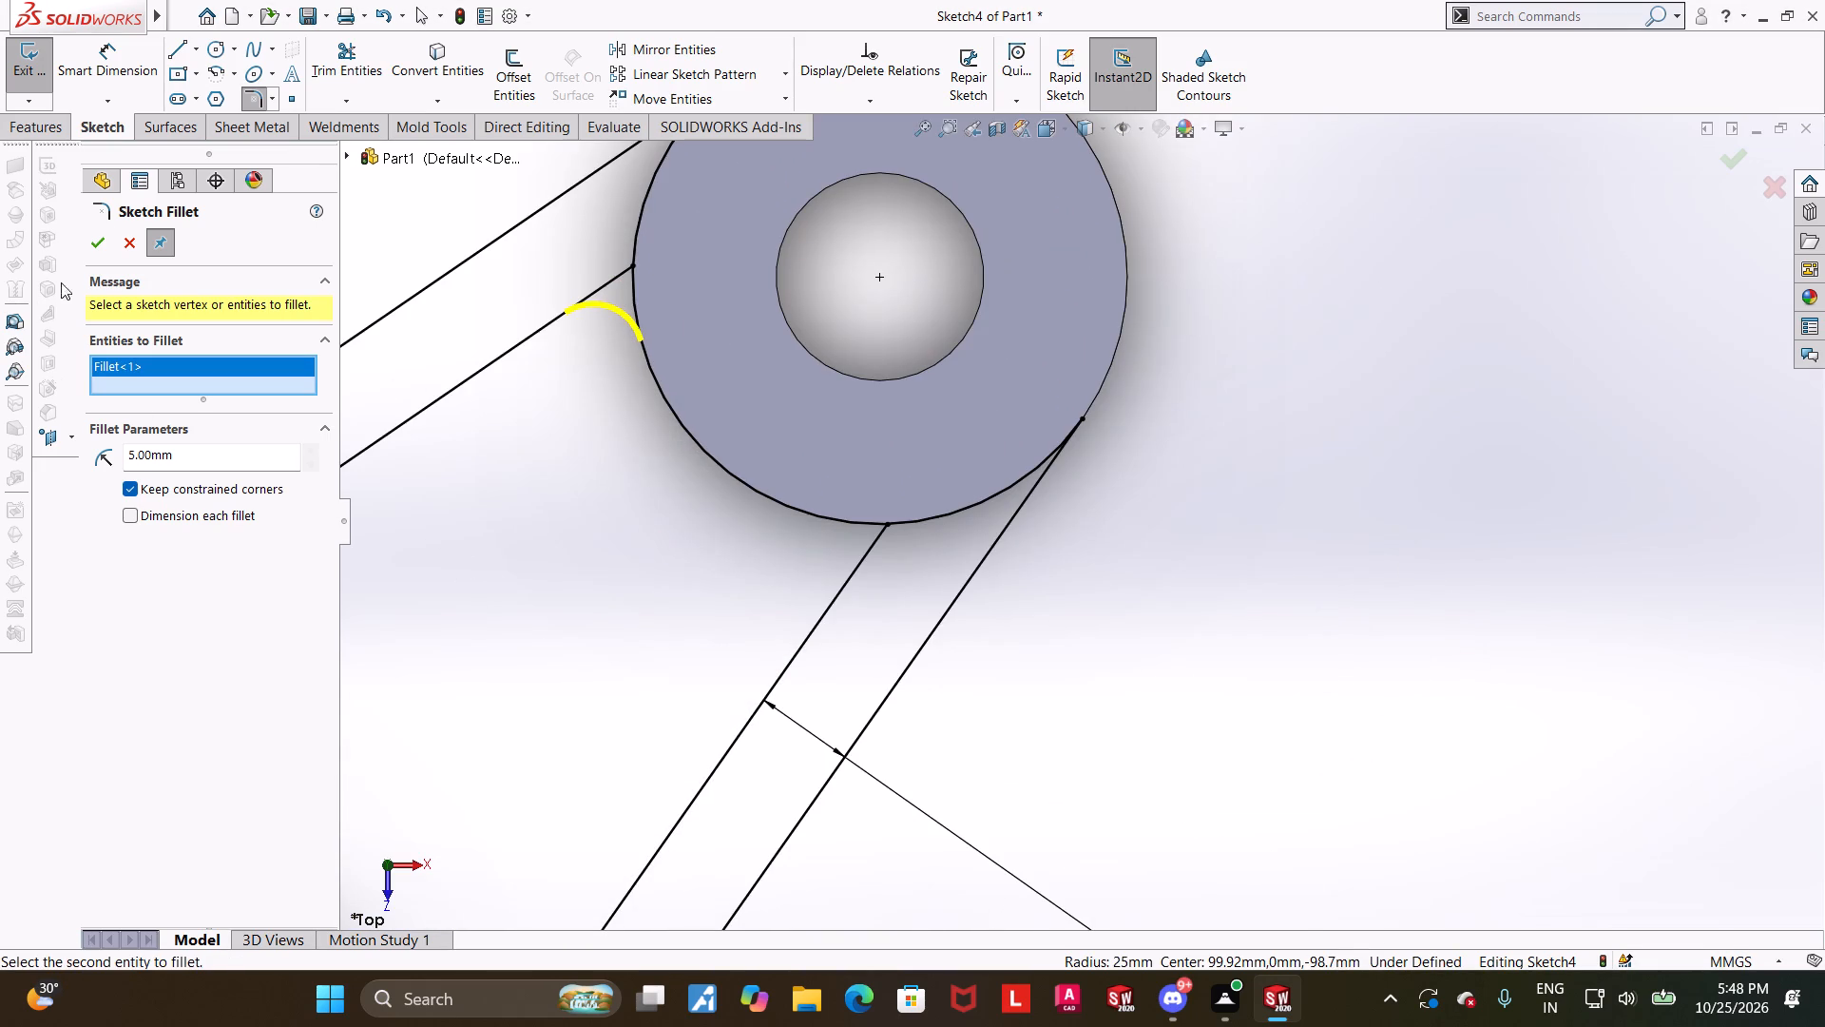
click(103, 242)
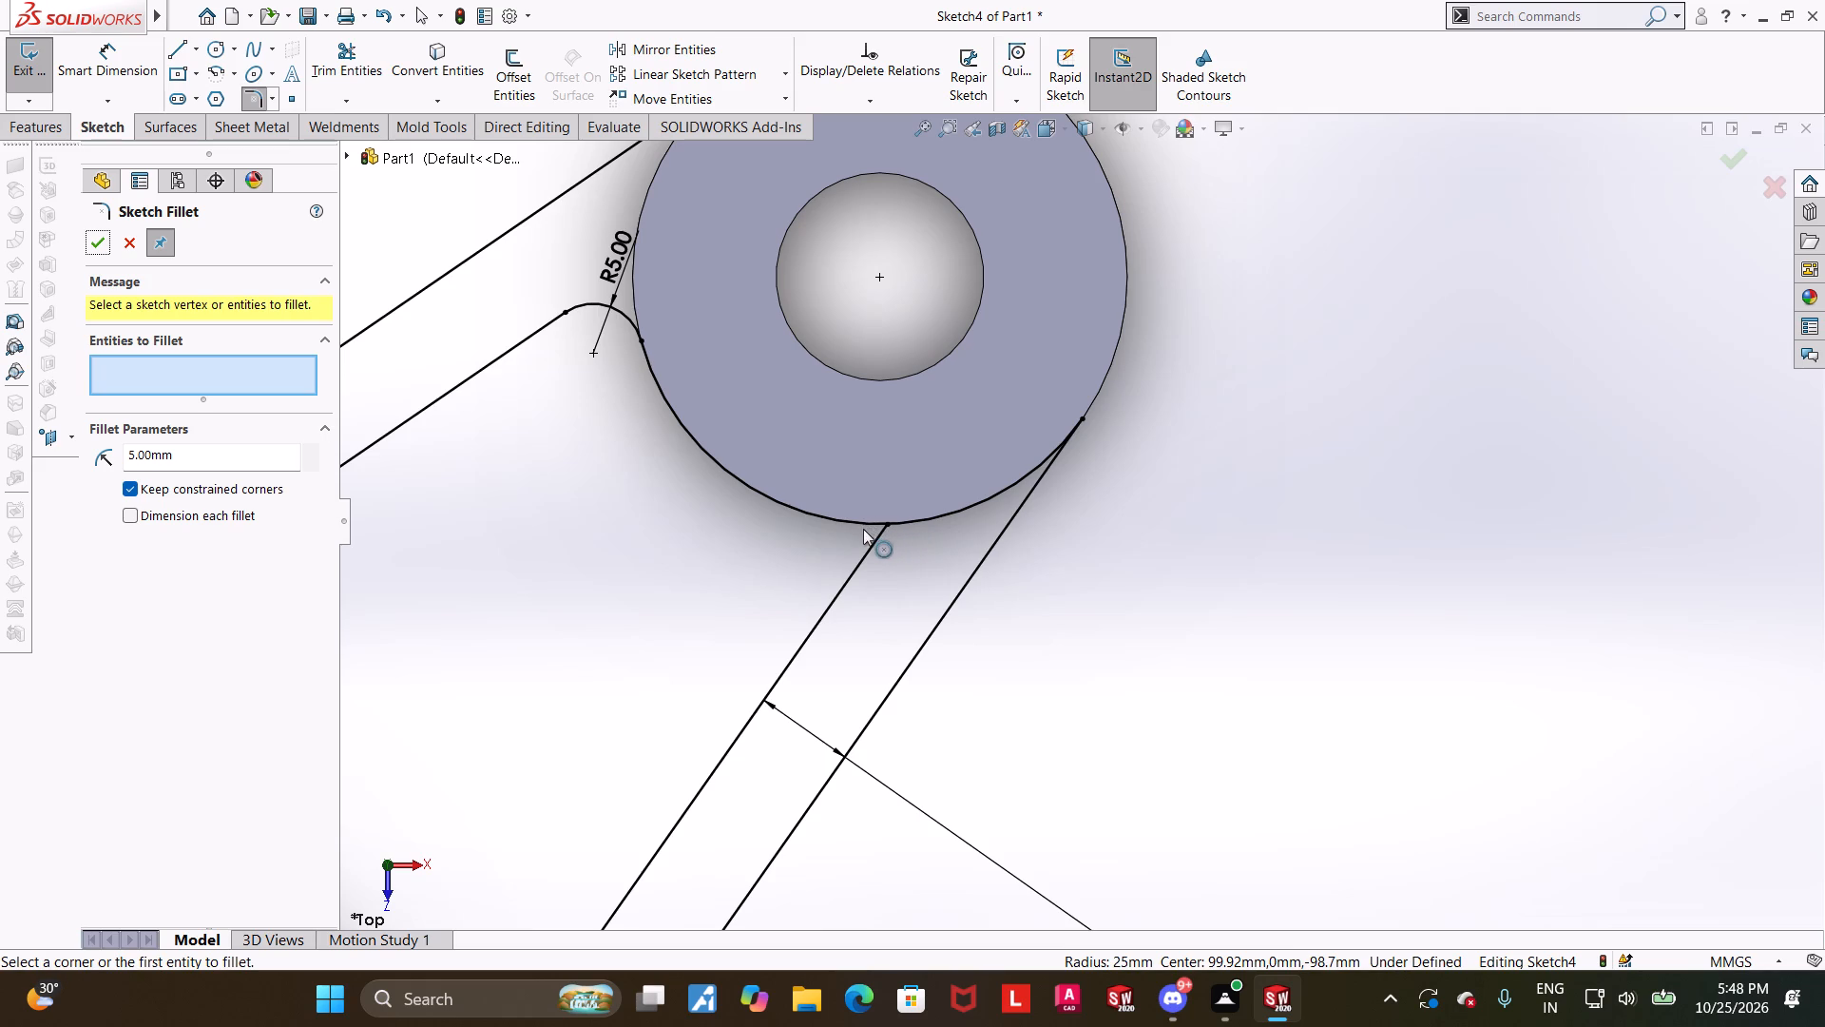
click(1126, 662)
Fillet the corner between the lower inner line and the boss arc with a 5 mm radius.
click(862, 563)
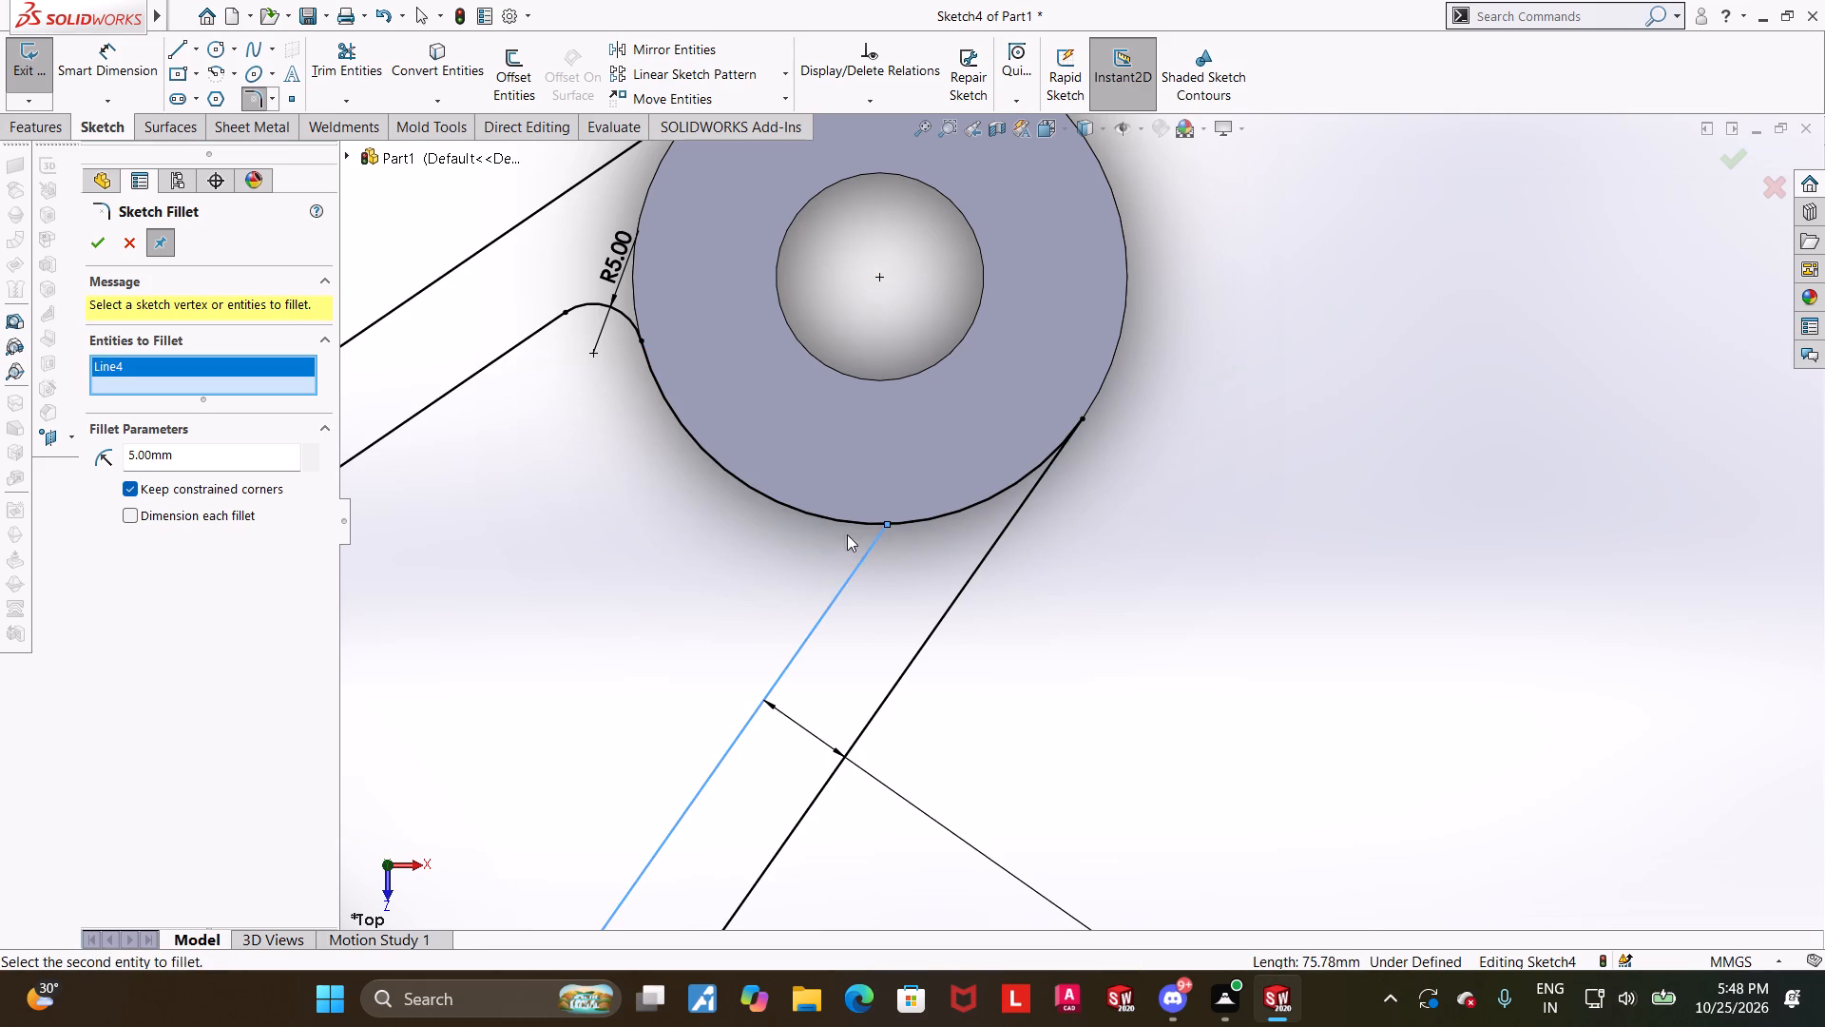
click(845, 527)
click(982, 517)
scroll(1124, 533, up, 4)
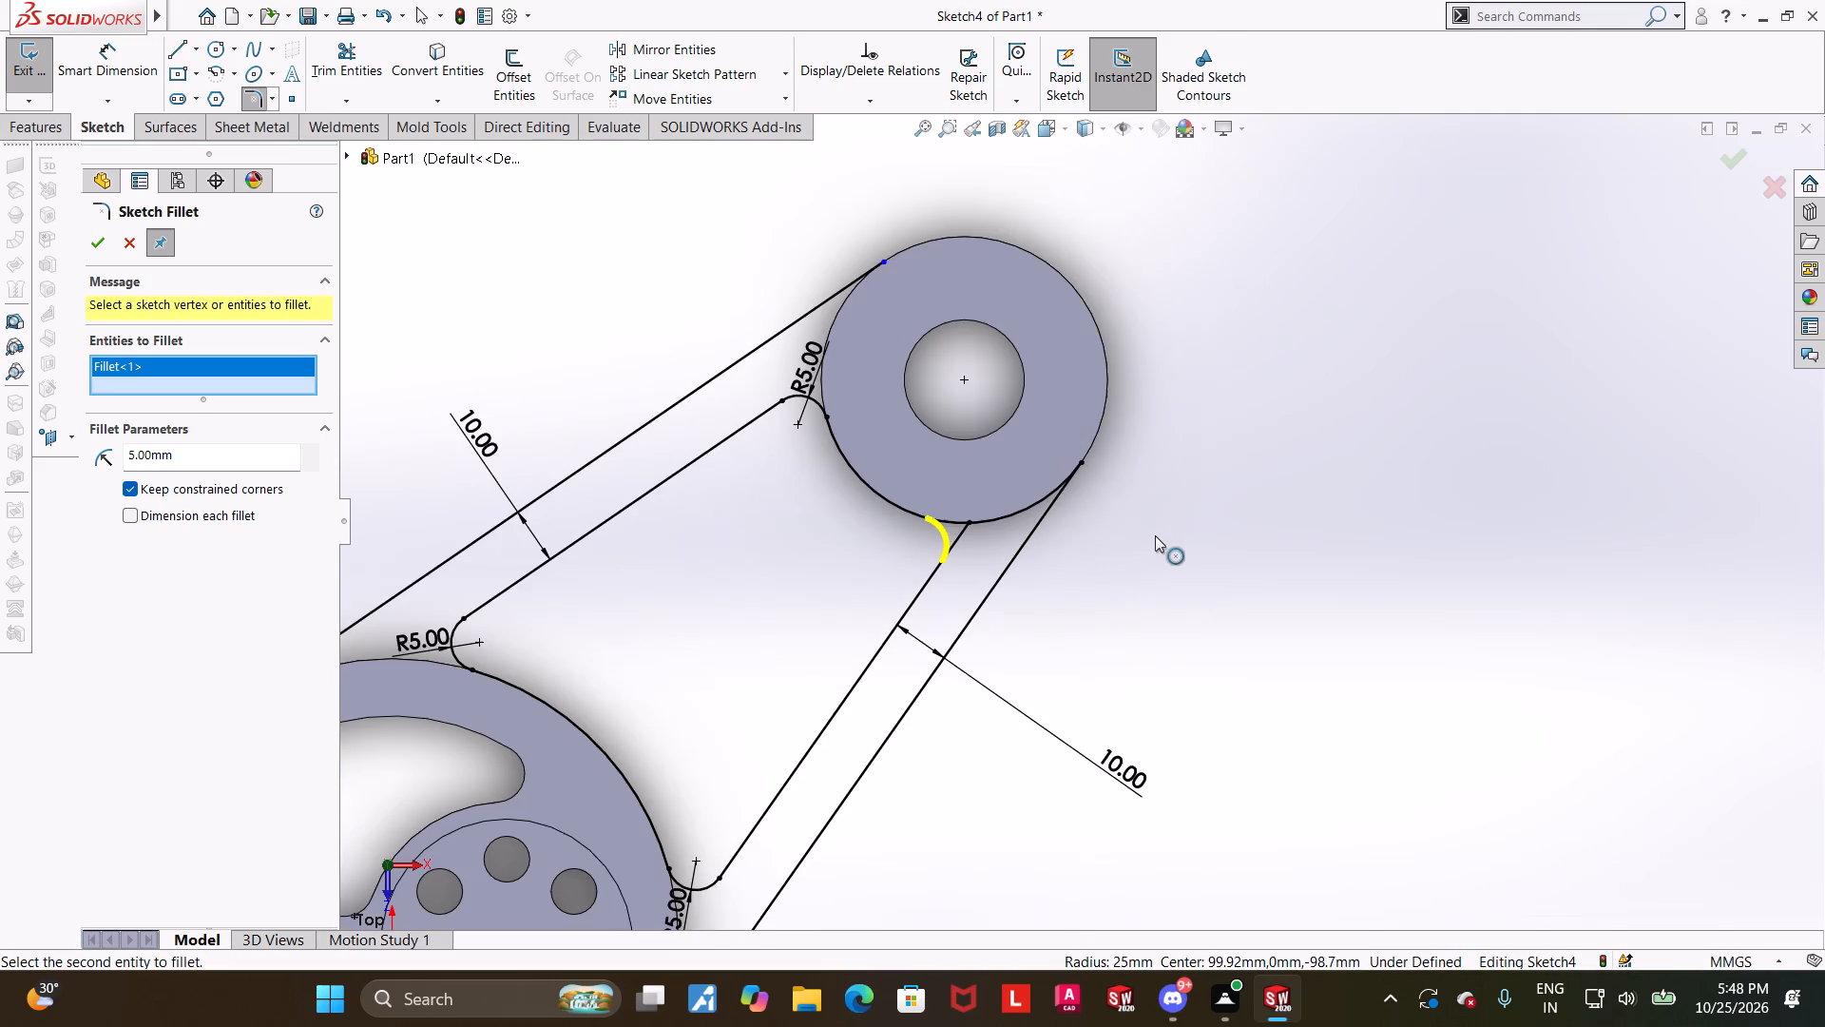
click(86, 252)
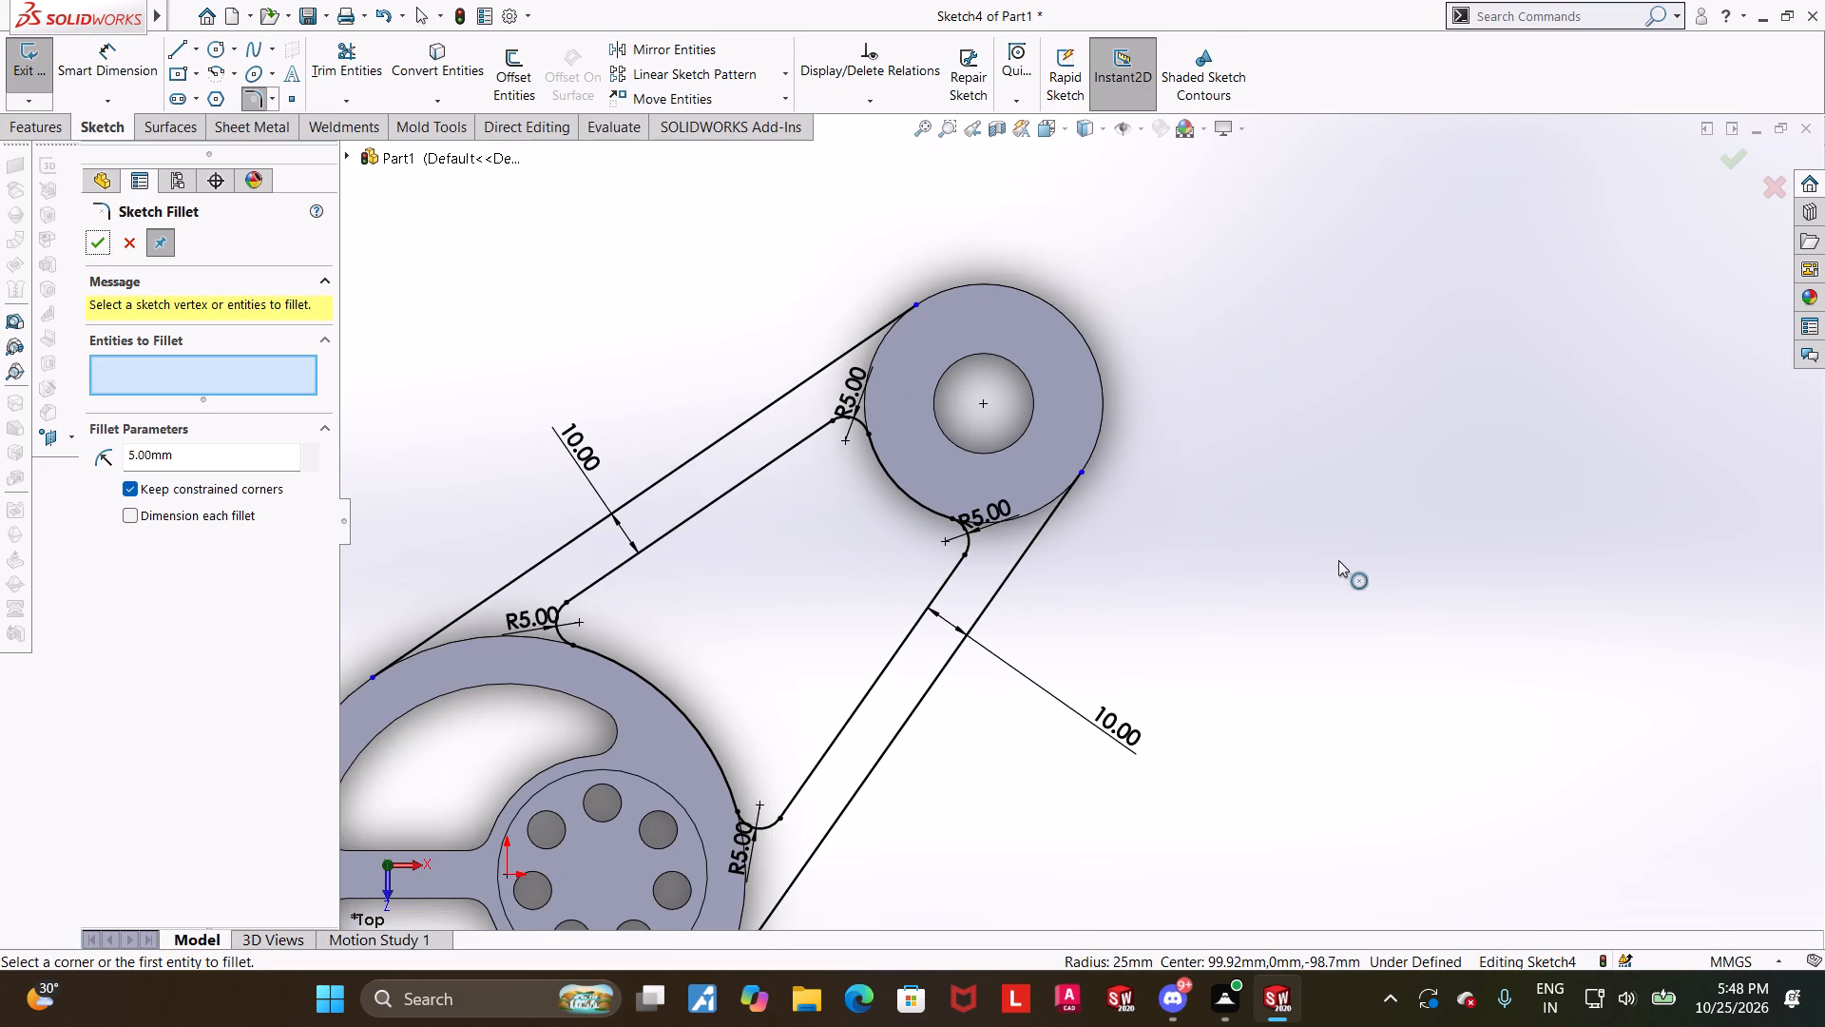
Examine the filleted web profile around the ring and boss, including where the outer tangent lines meet the ring.
scroll(1338, 560, up, 3)
scroll(1052, 737, down, 2)
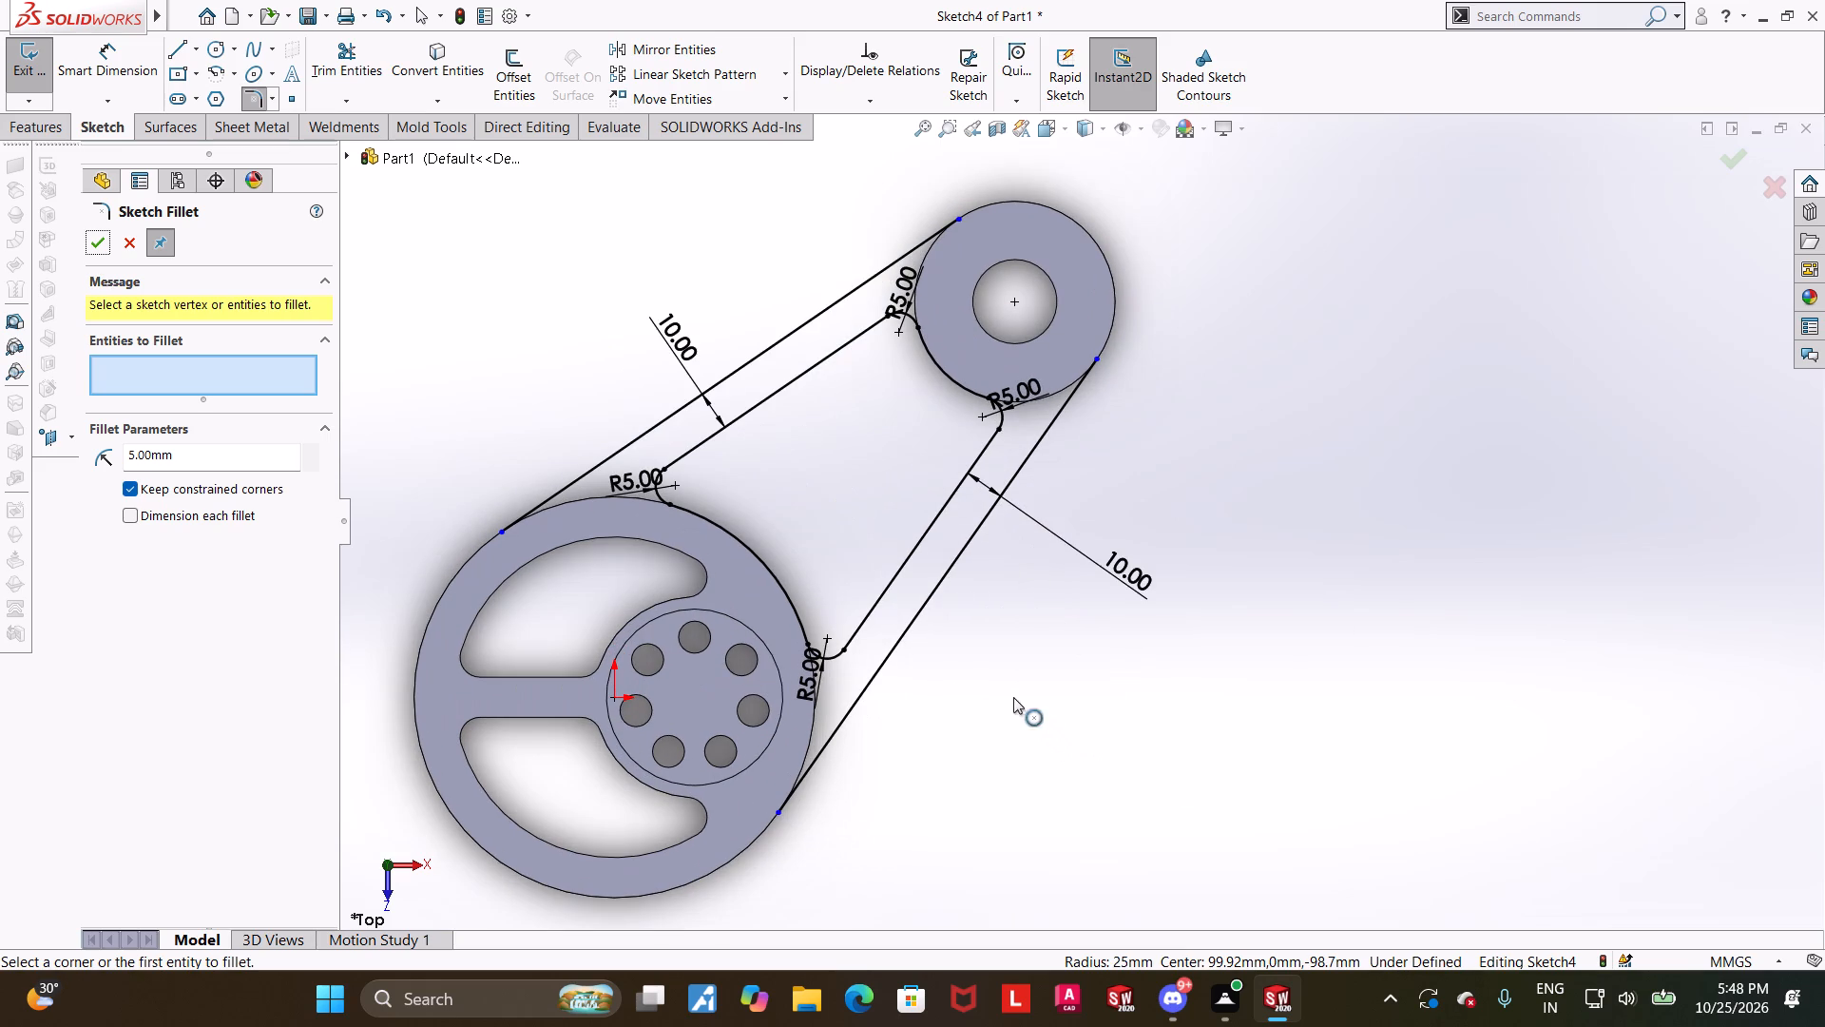
scroll(829, 632, down, 1)
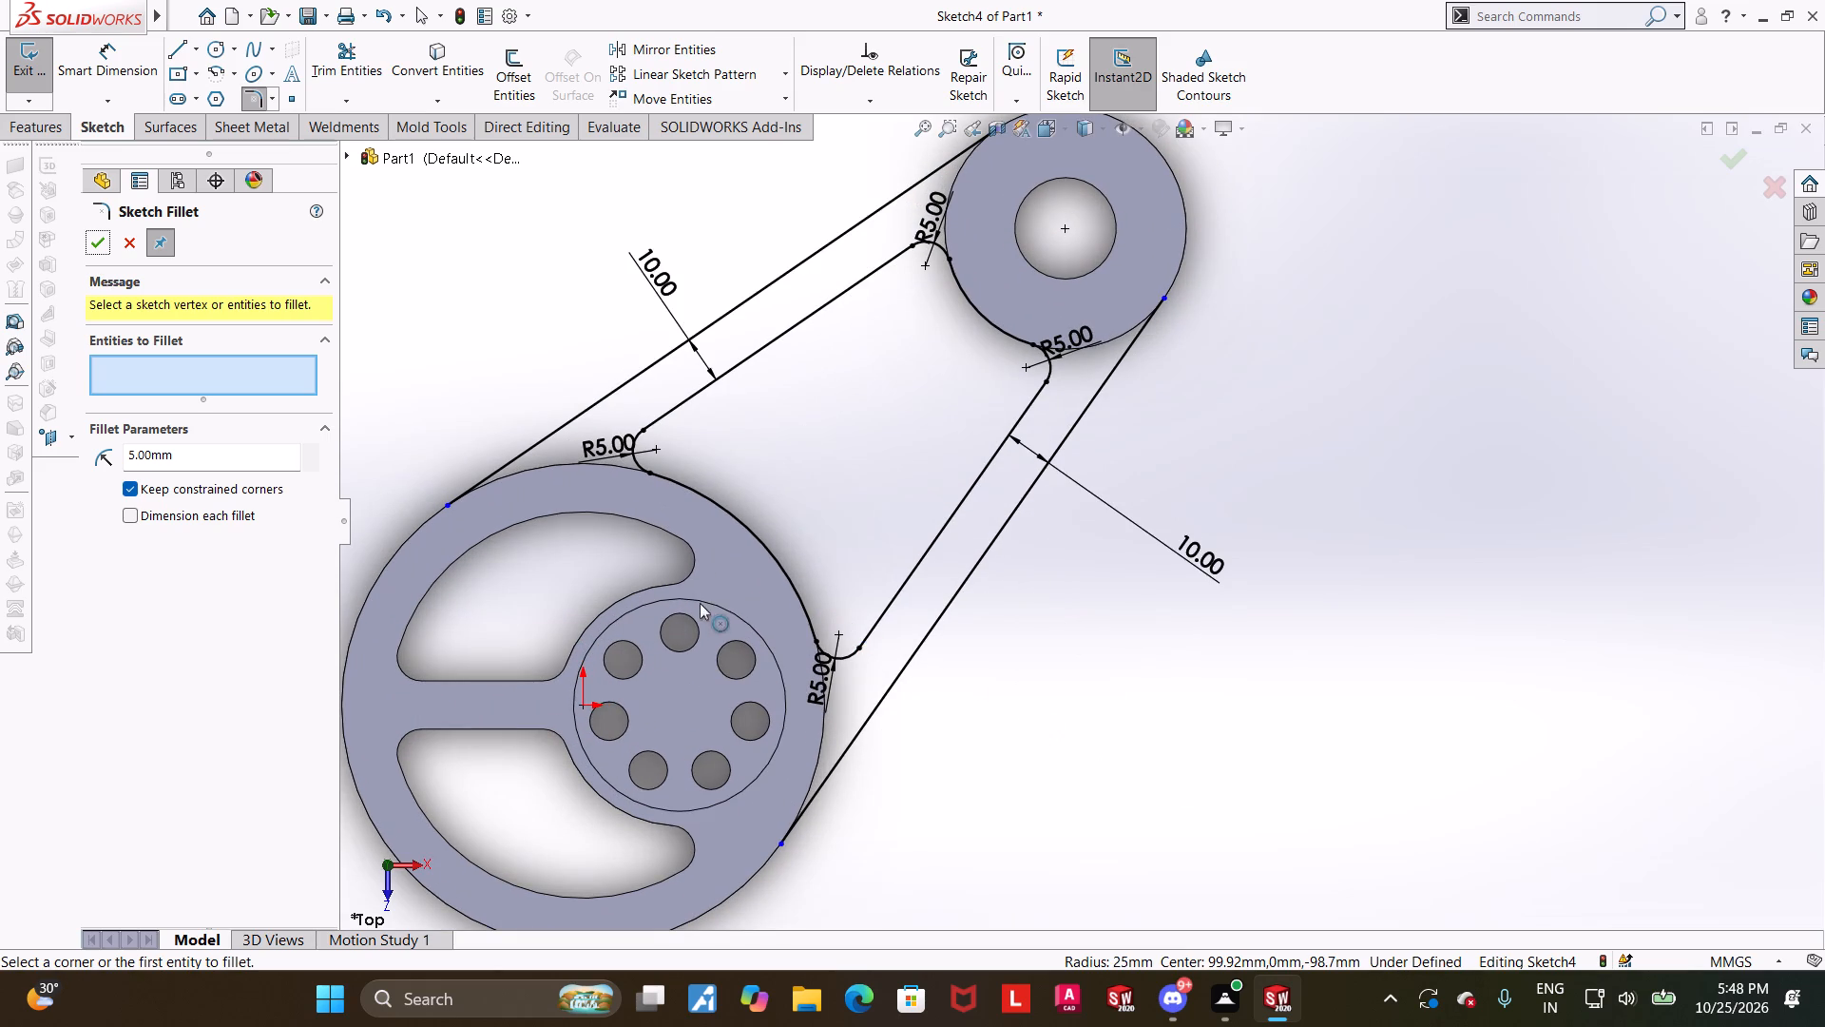
scroll(731, 586, up, 1)
scroll(671, 498, down, 3)
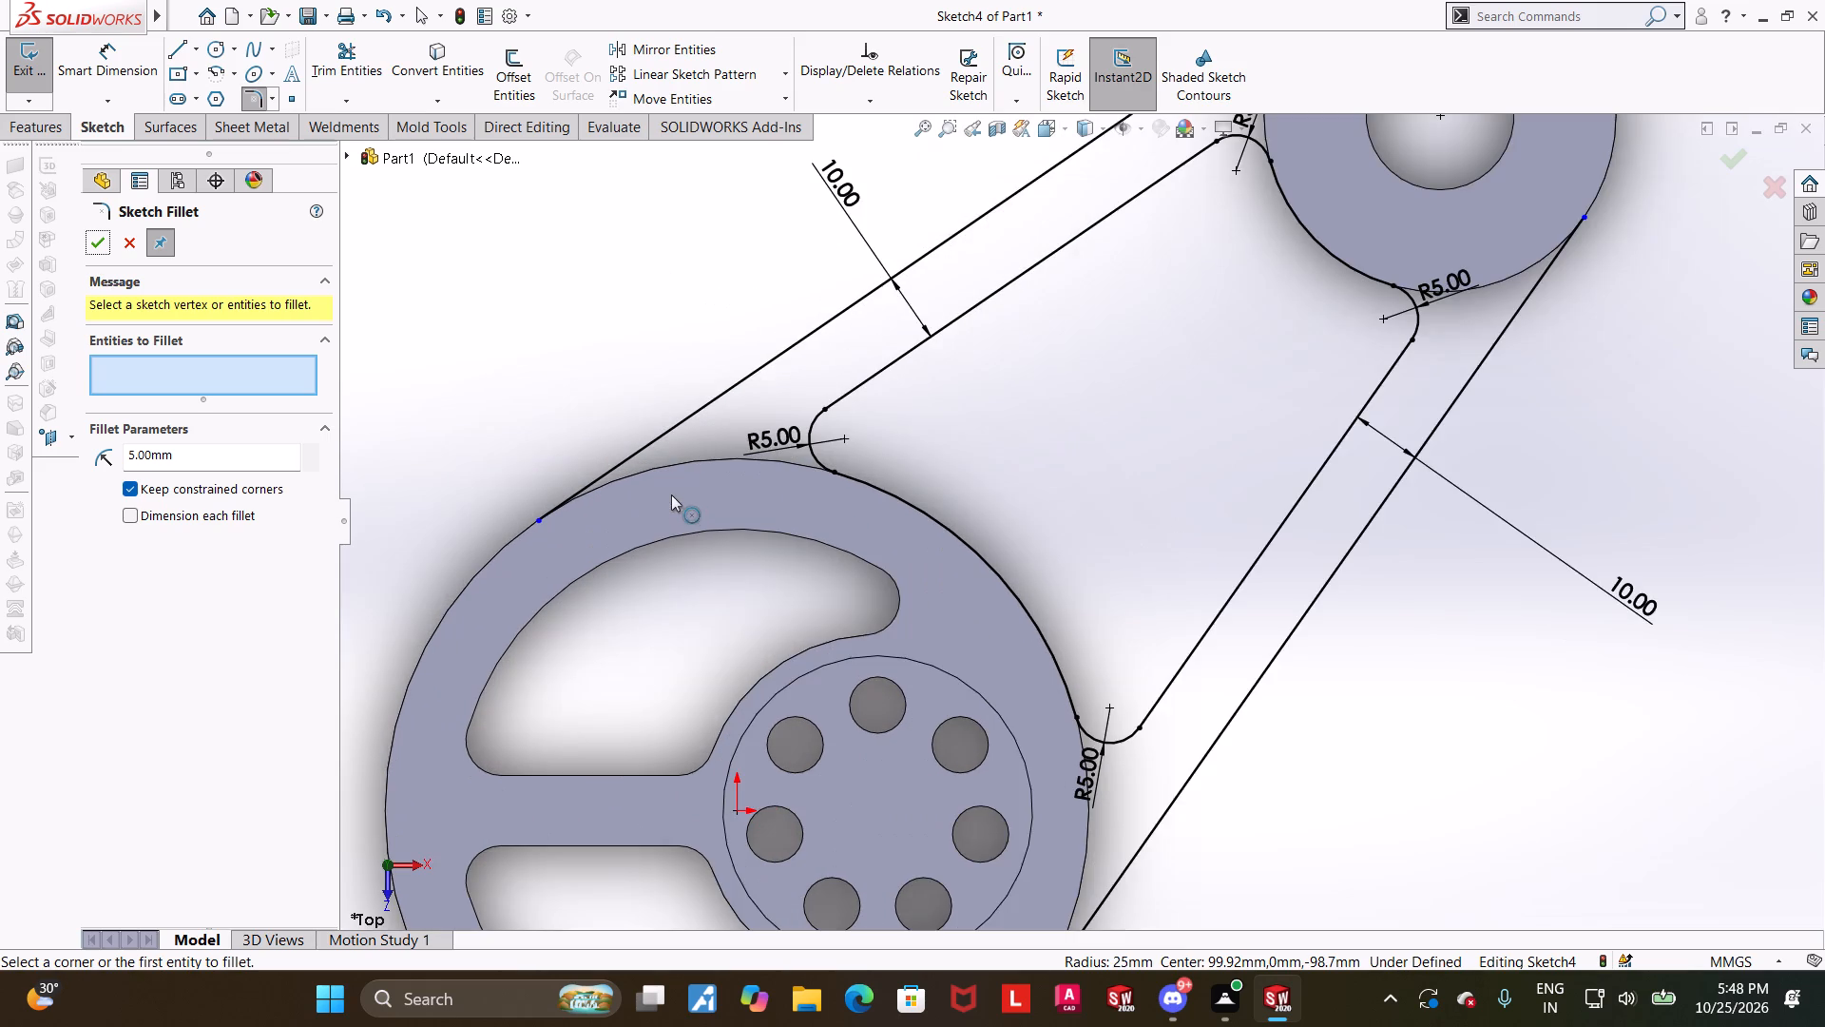
scroll(699, 465, down, 4)
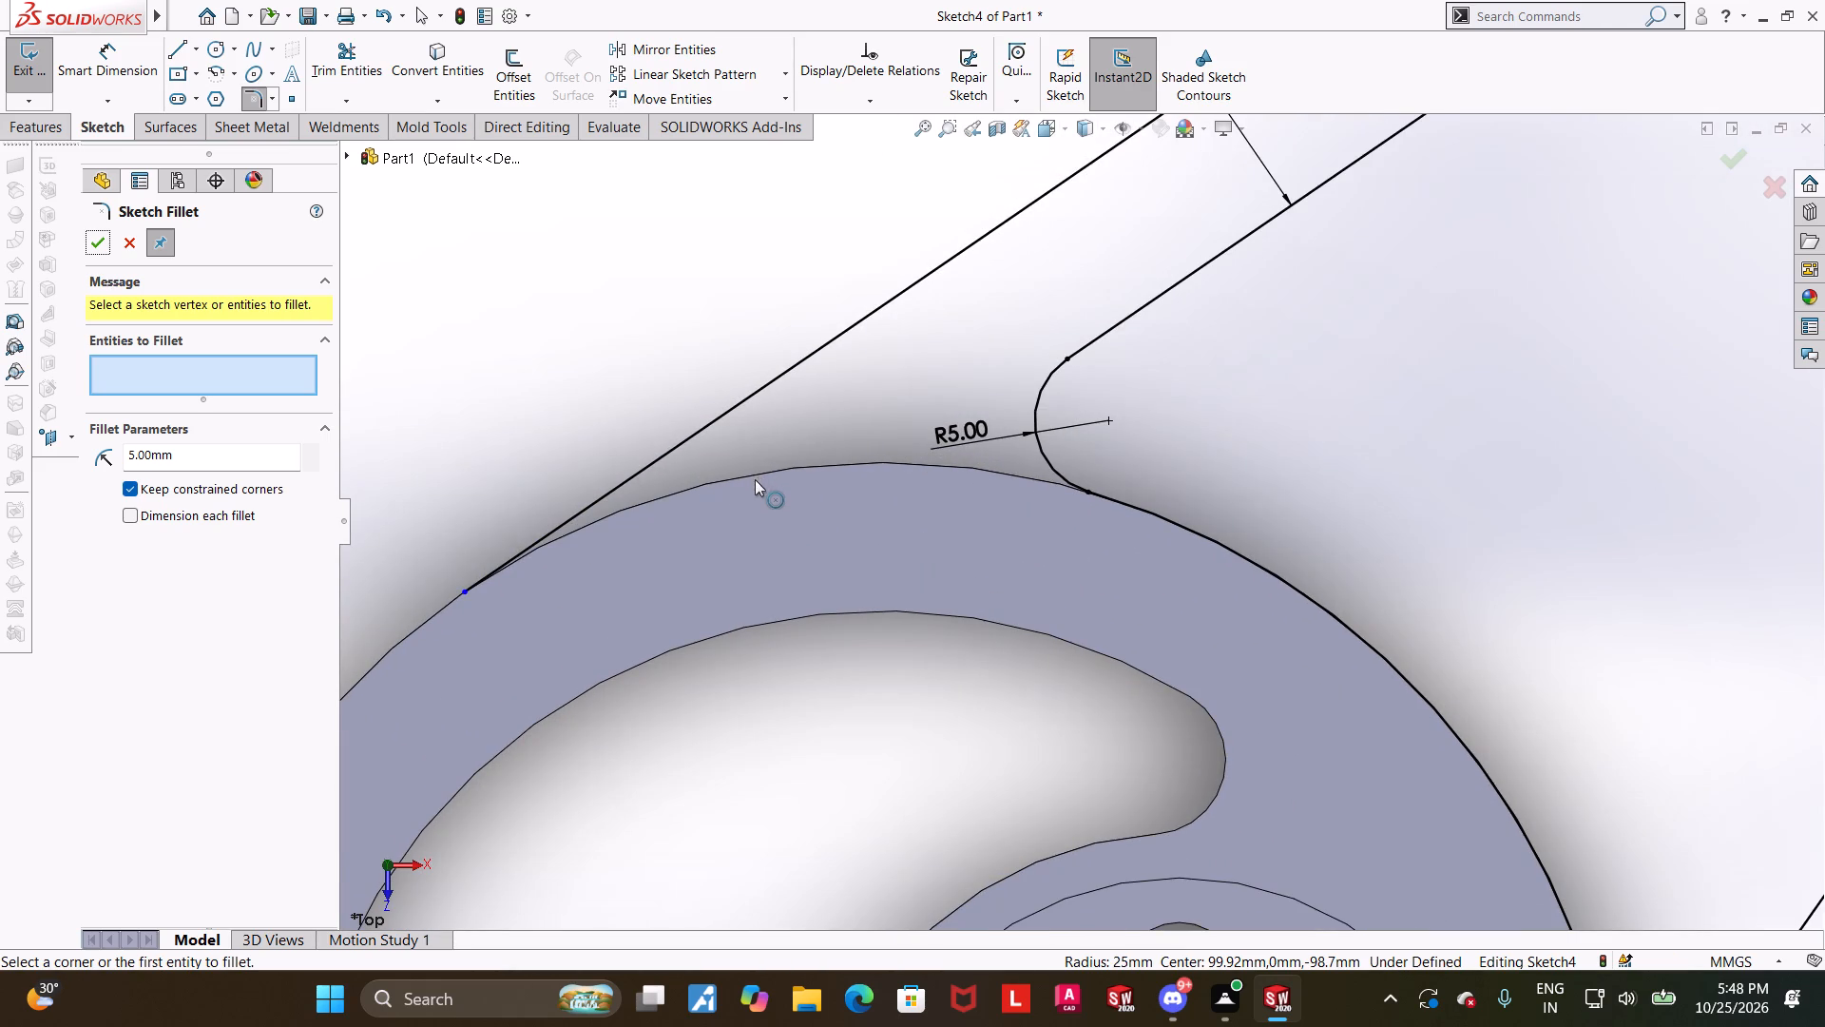
scroll(790, 488, up, 5)
scroll(1377, 585, up, 4)
middle_drag(1357, 710, 1336, 629)
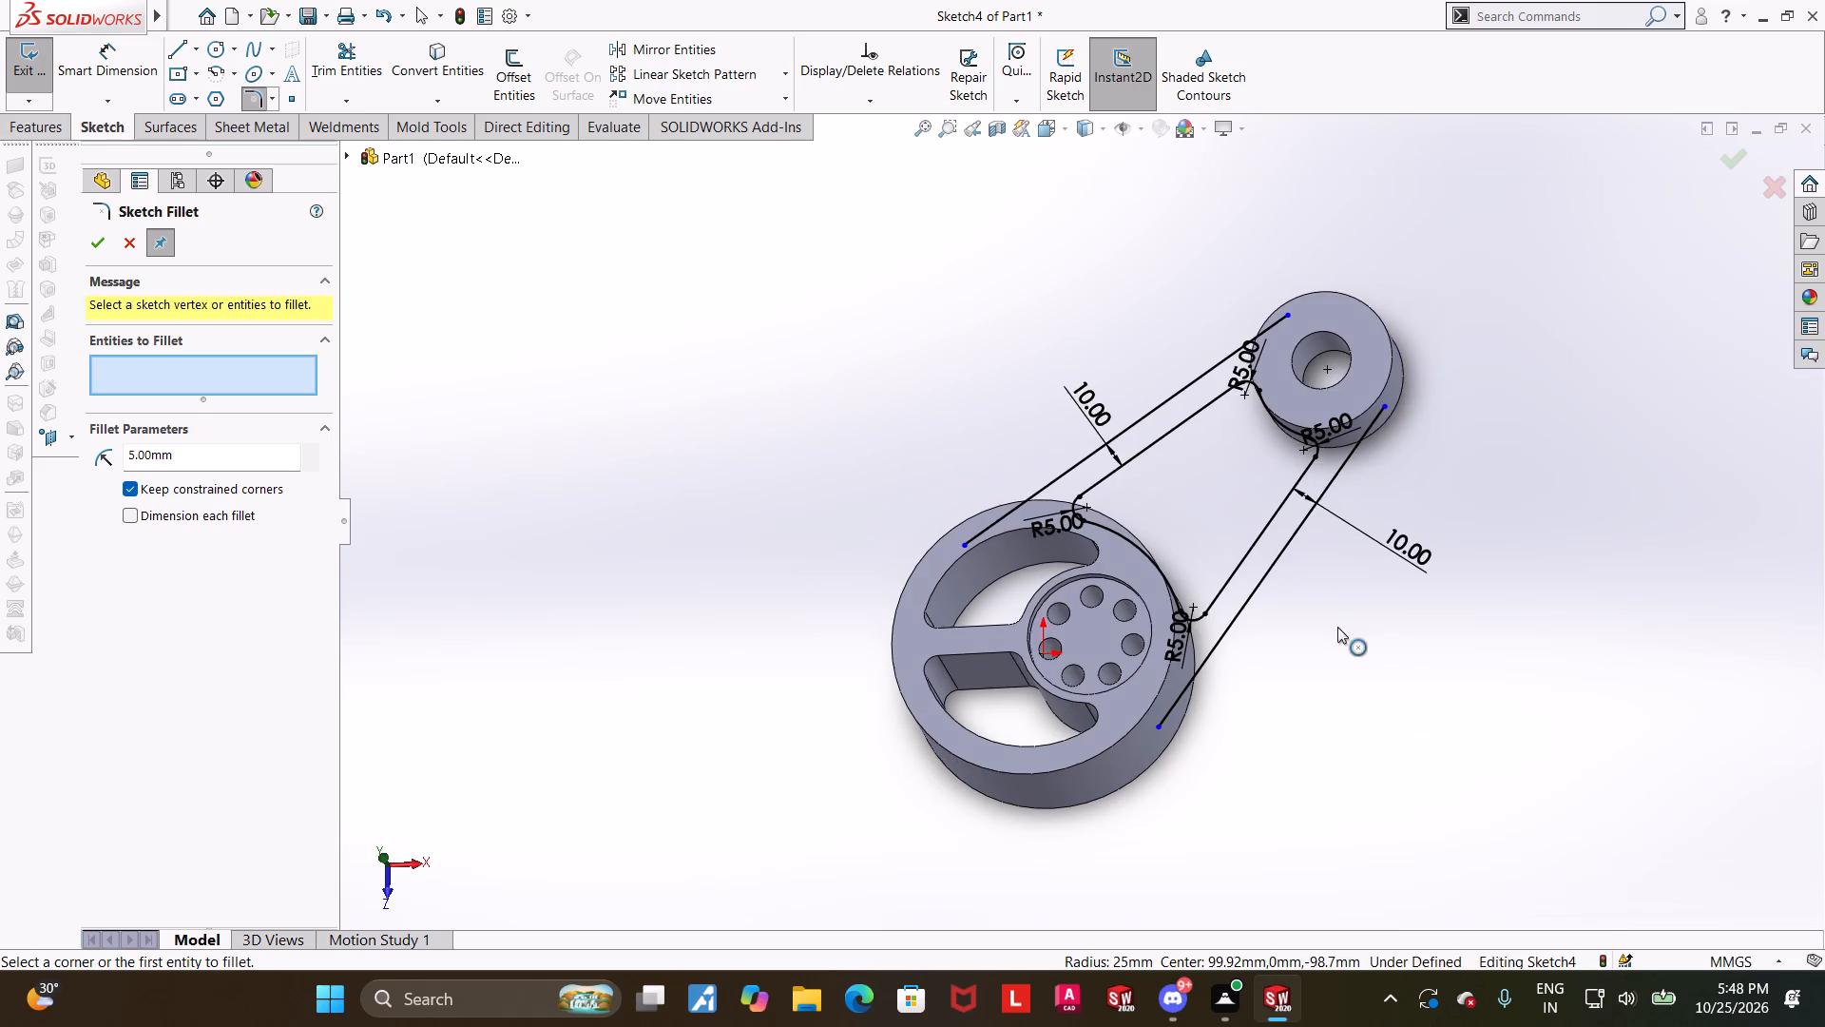
scroll(1337, 627, up, 1)
click(1337, 627)
middle_drag(1349, 632, 1373, 661)
click(1051, 131)
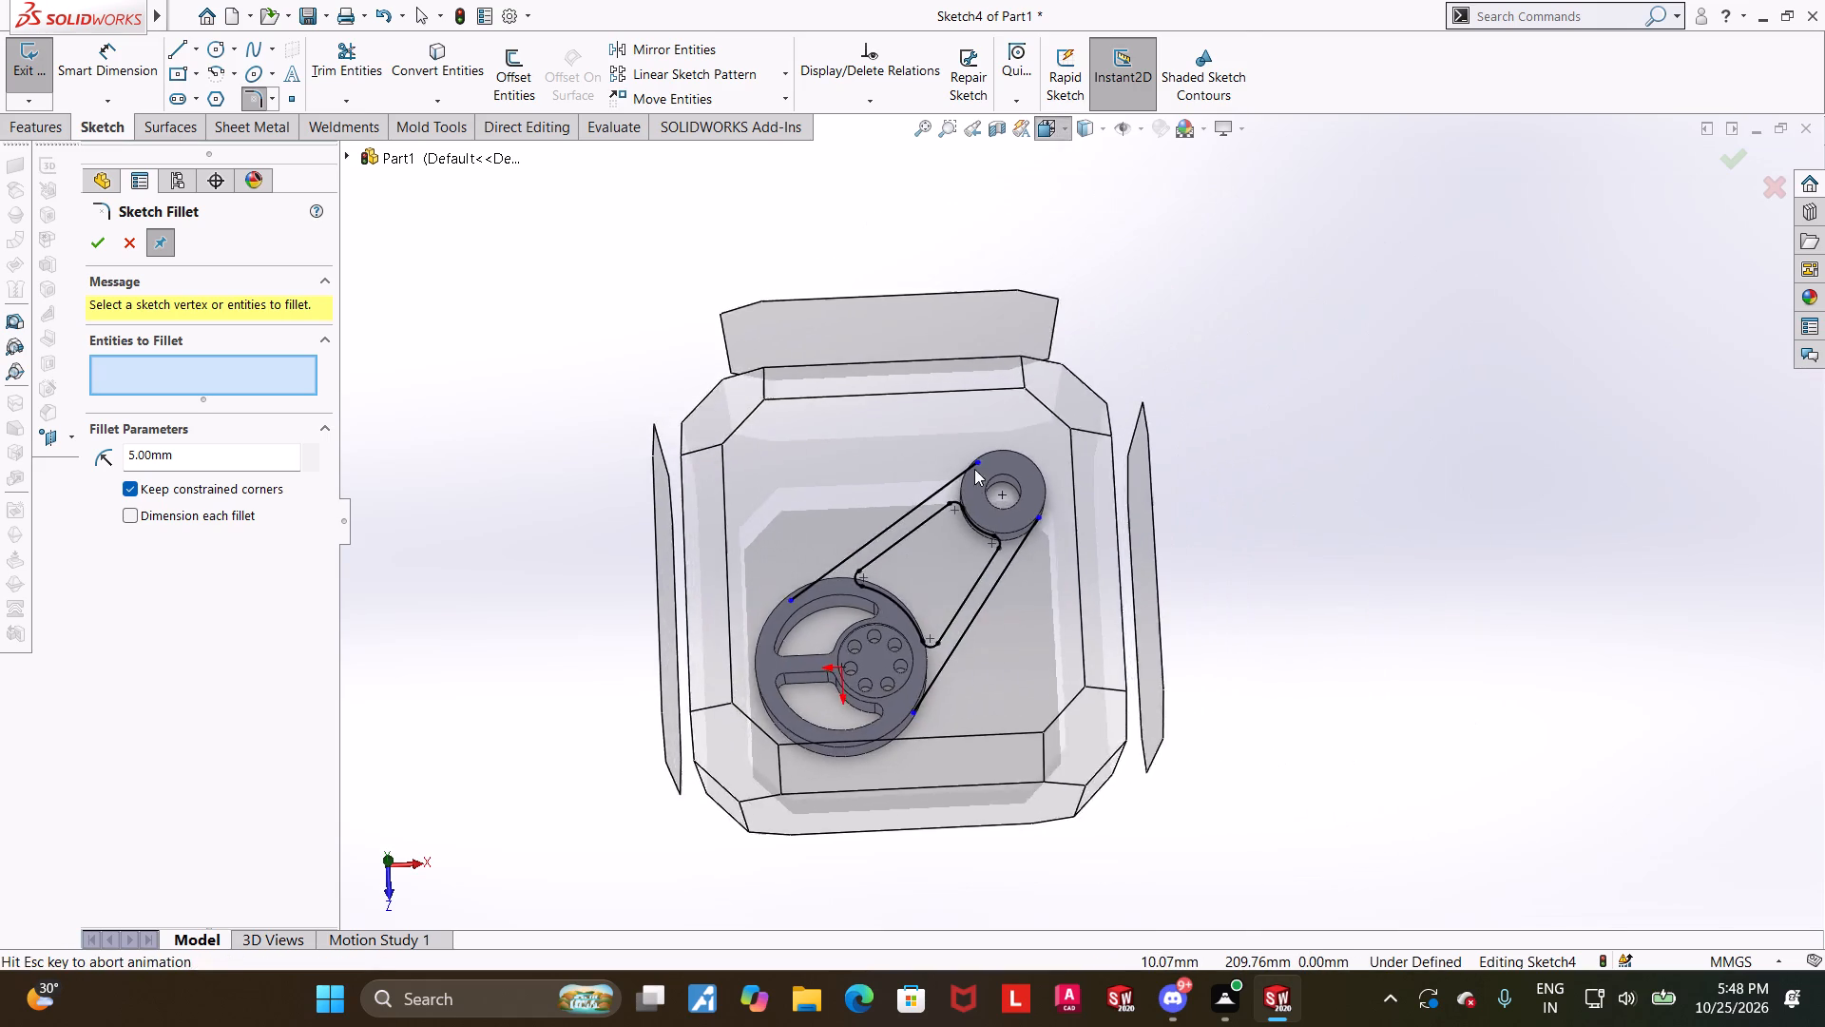
click(862, 534)
scroll(1550, 606, down, 1)
scroll(1483, 547, up, 4)
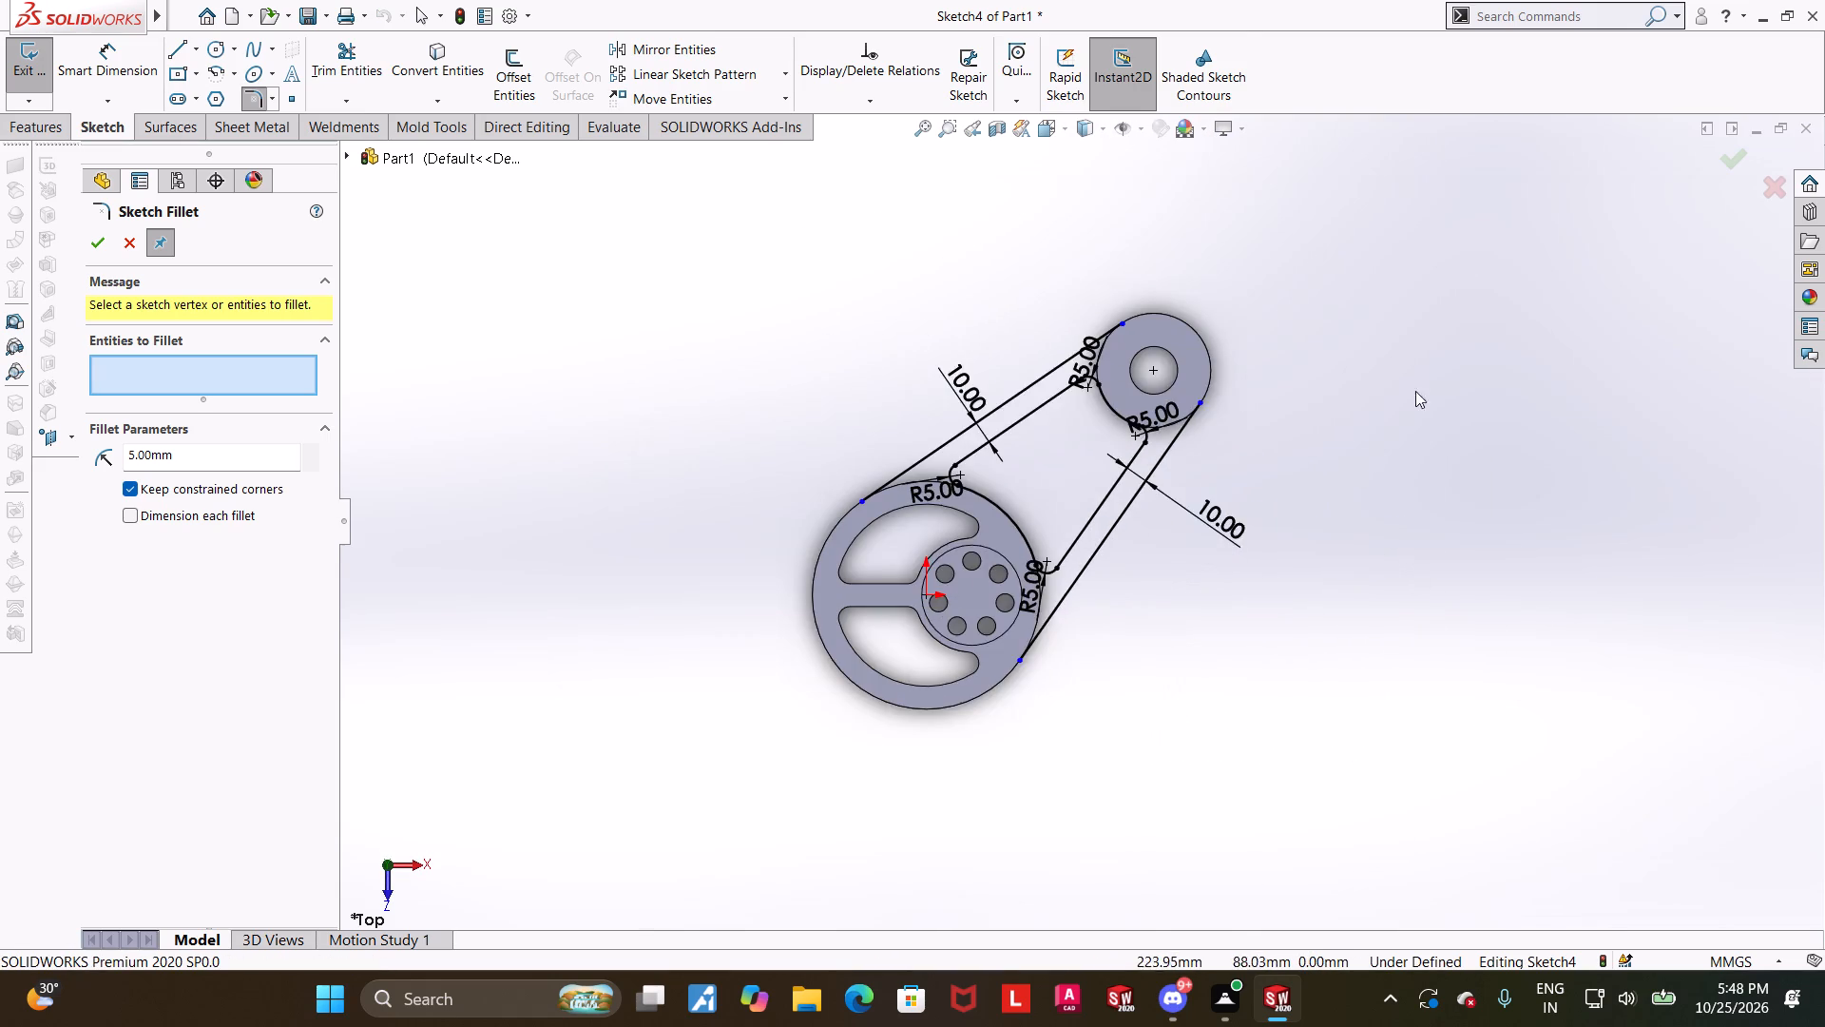
scroll(1400, 389, down, 2)
key(Escape)
Convert the outer circular edges of the boss and the ring into sketch entities.
click(440, 73)
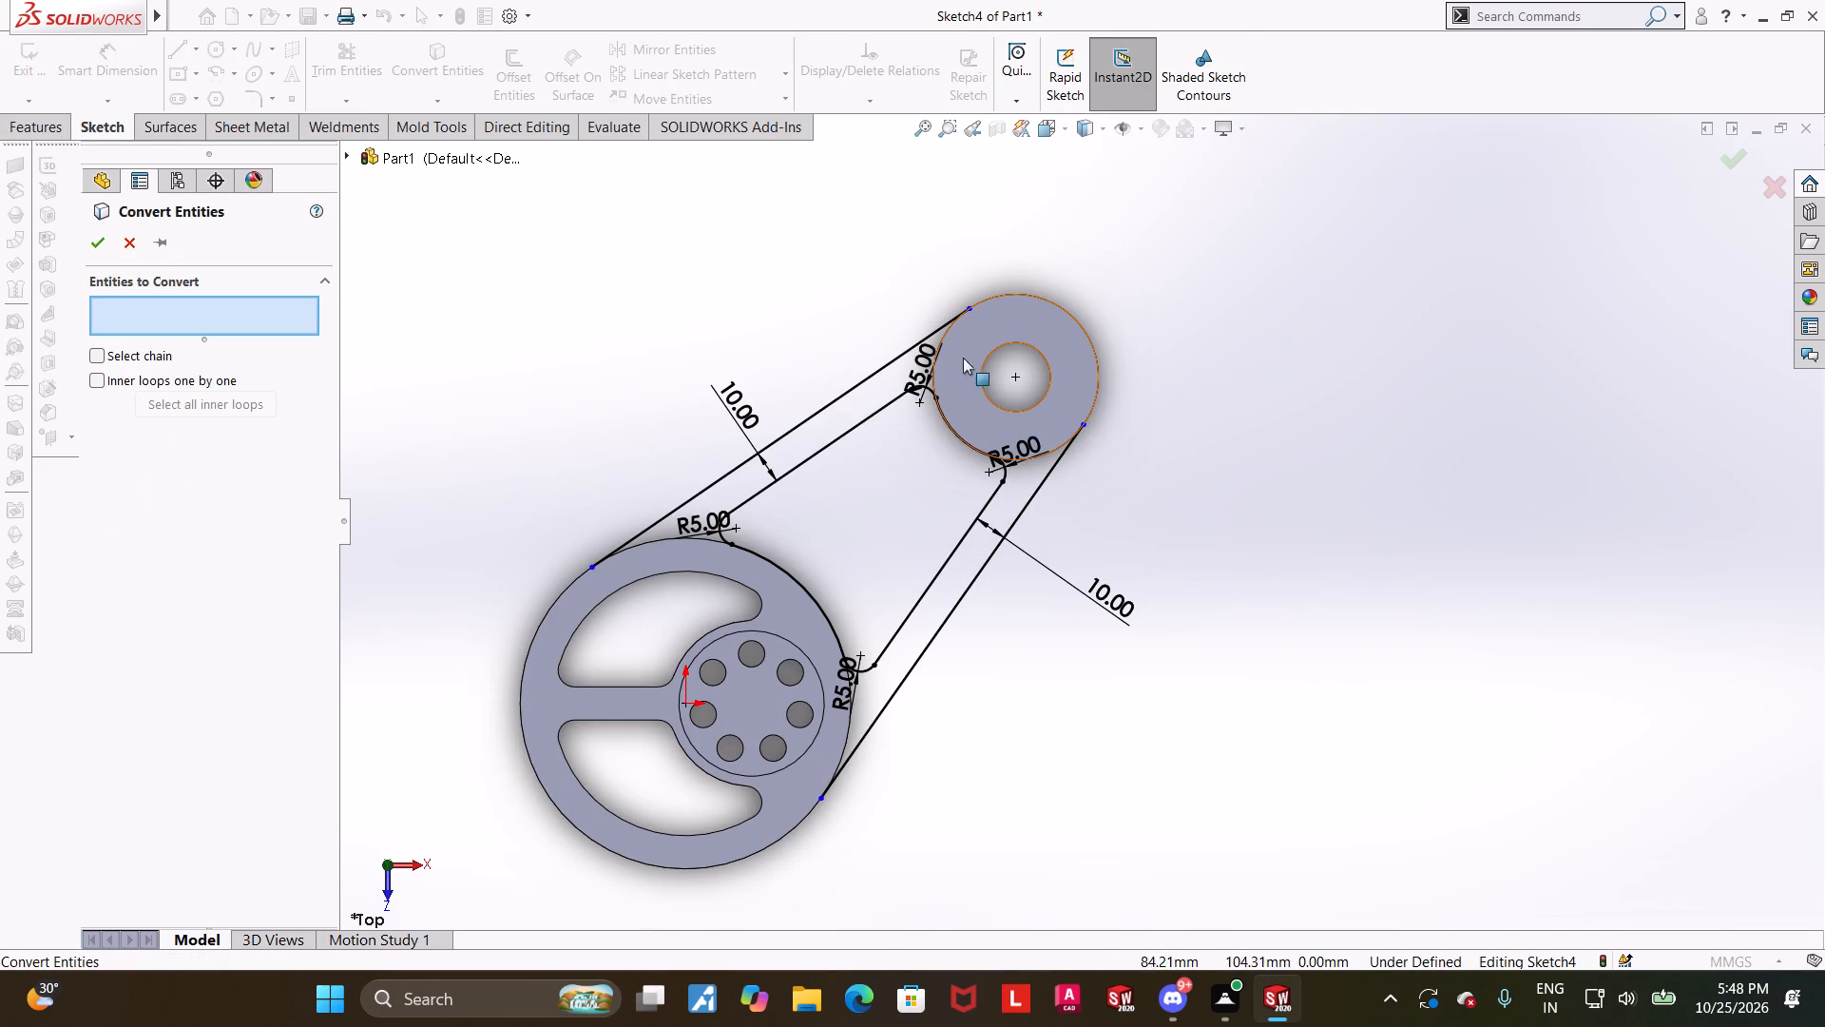
click(1009, 294)
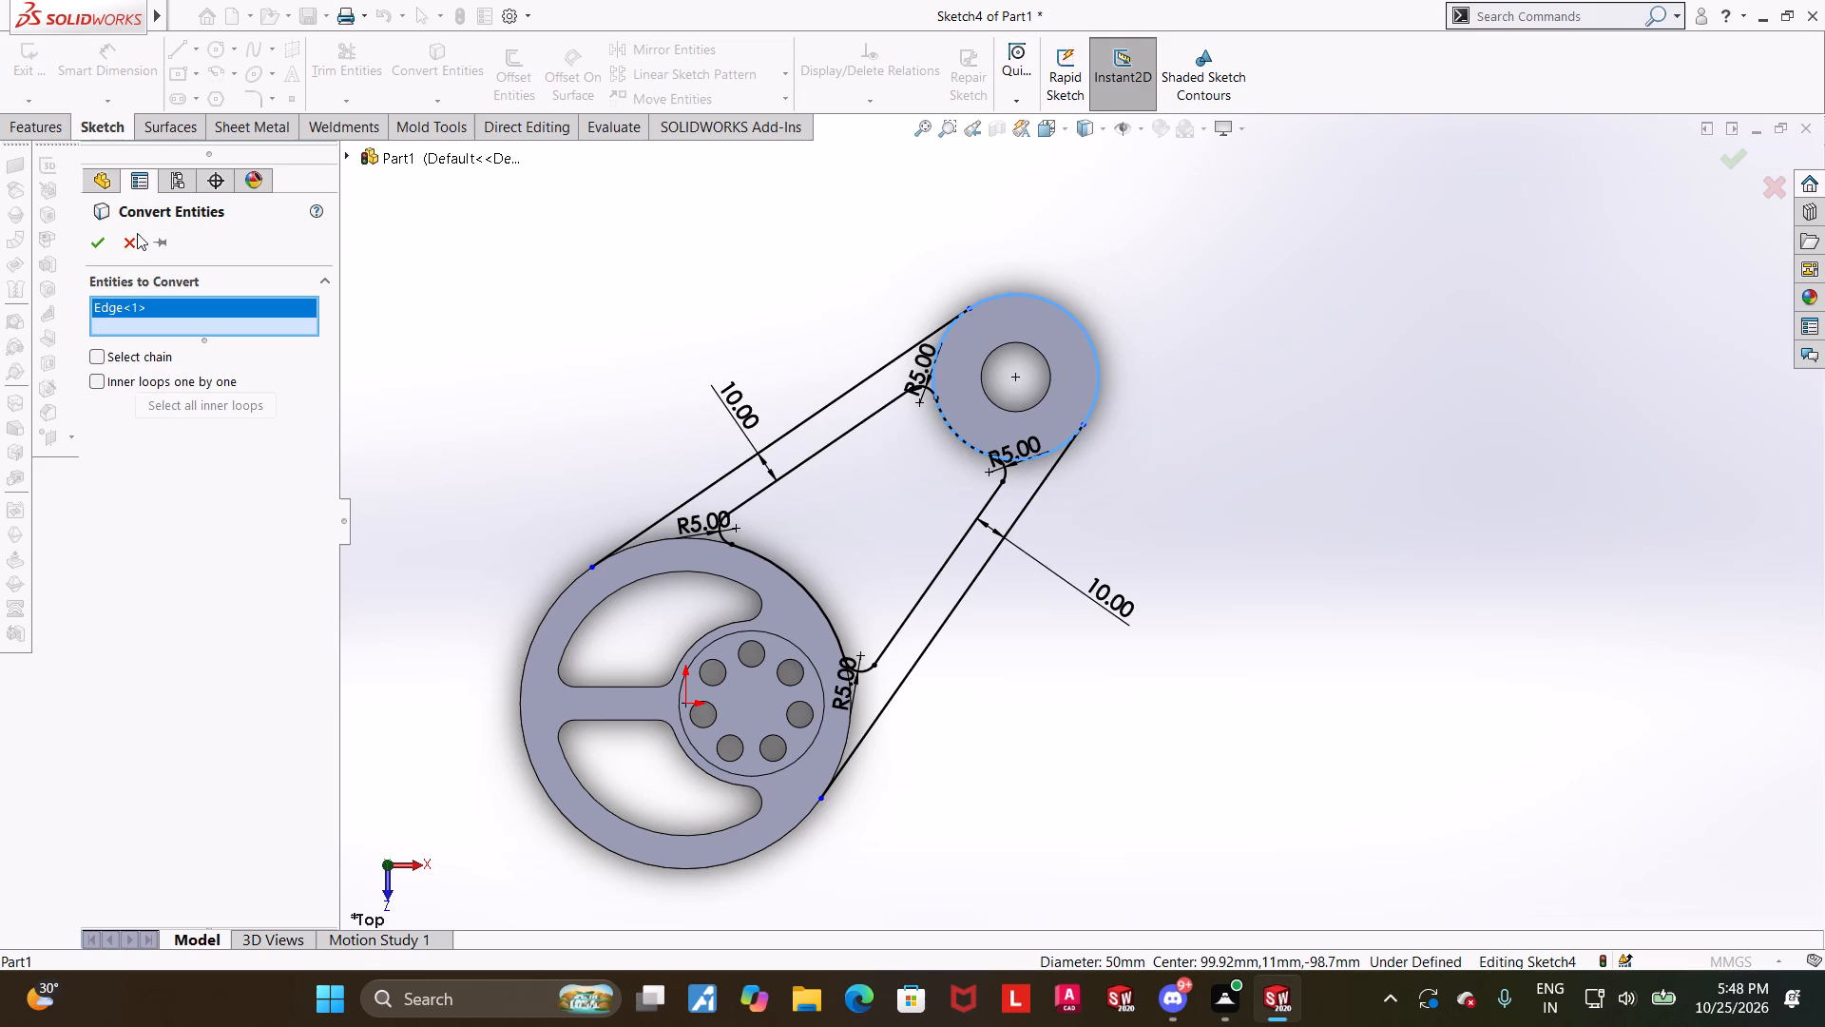
click(97, 231)
click(415, 55)
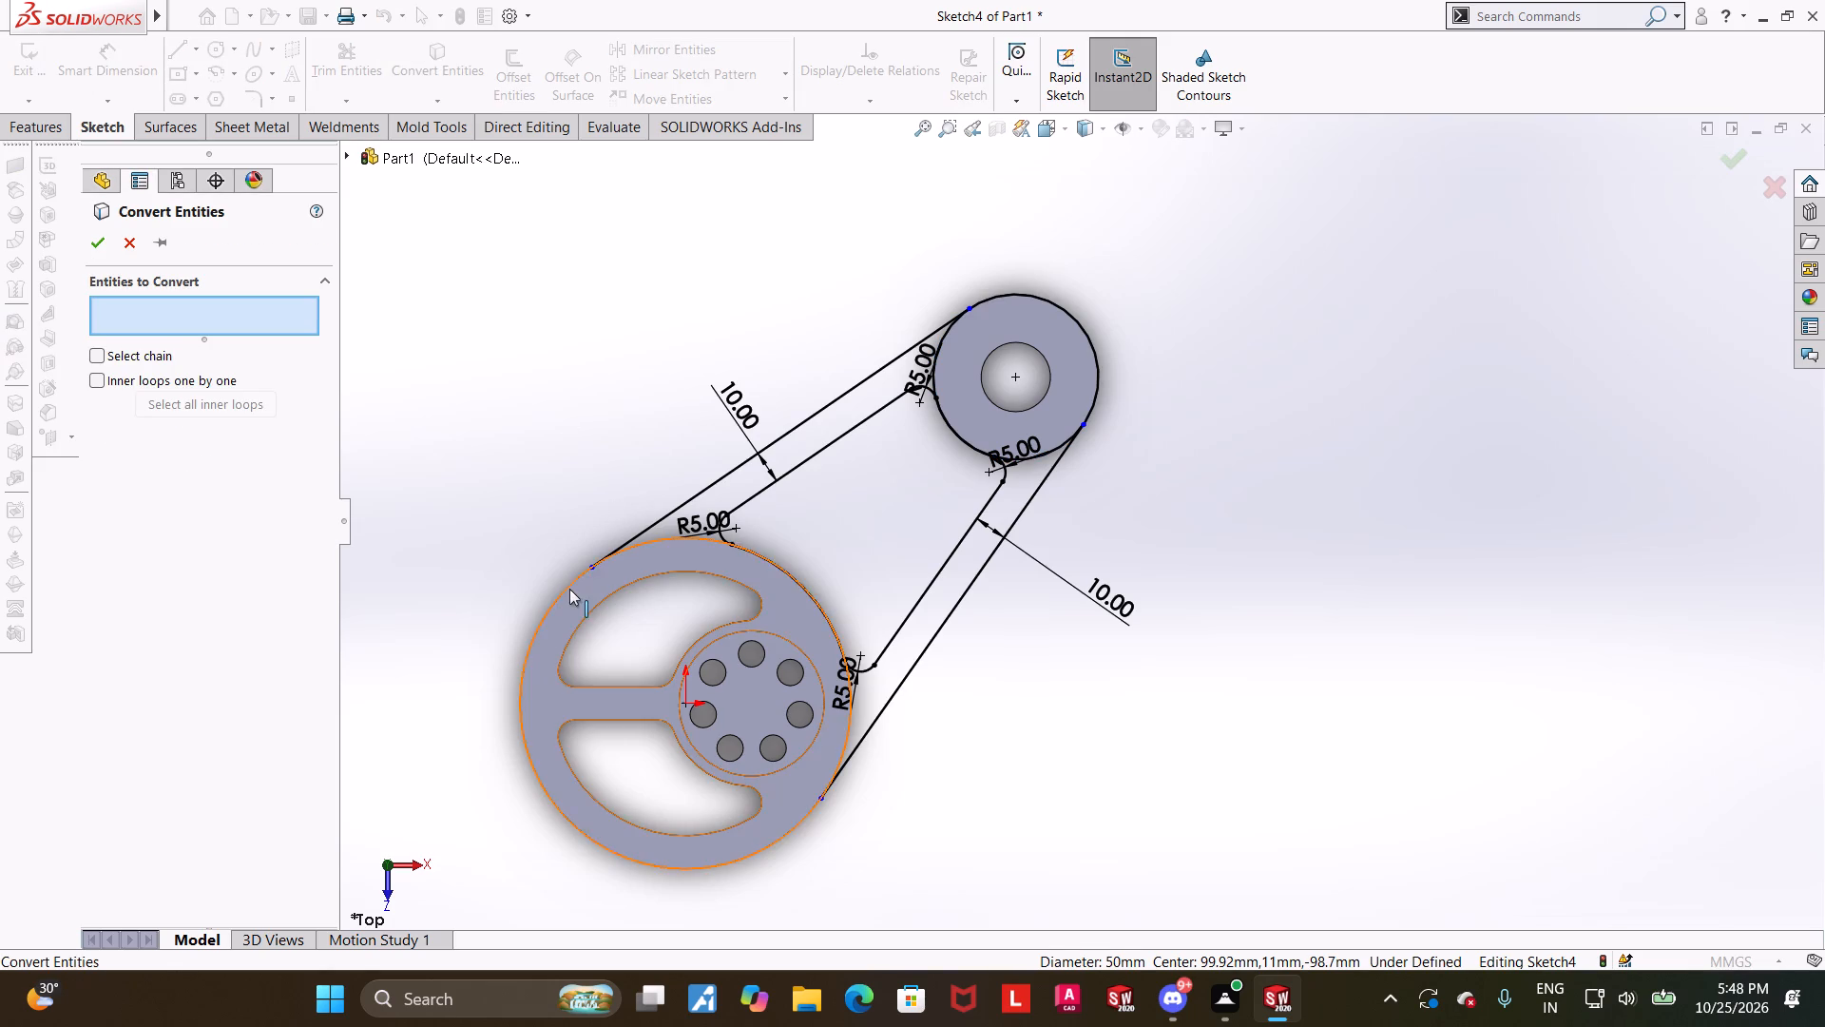
click(567, 587)
click(96, 244)
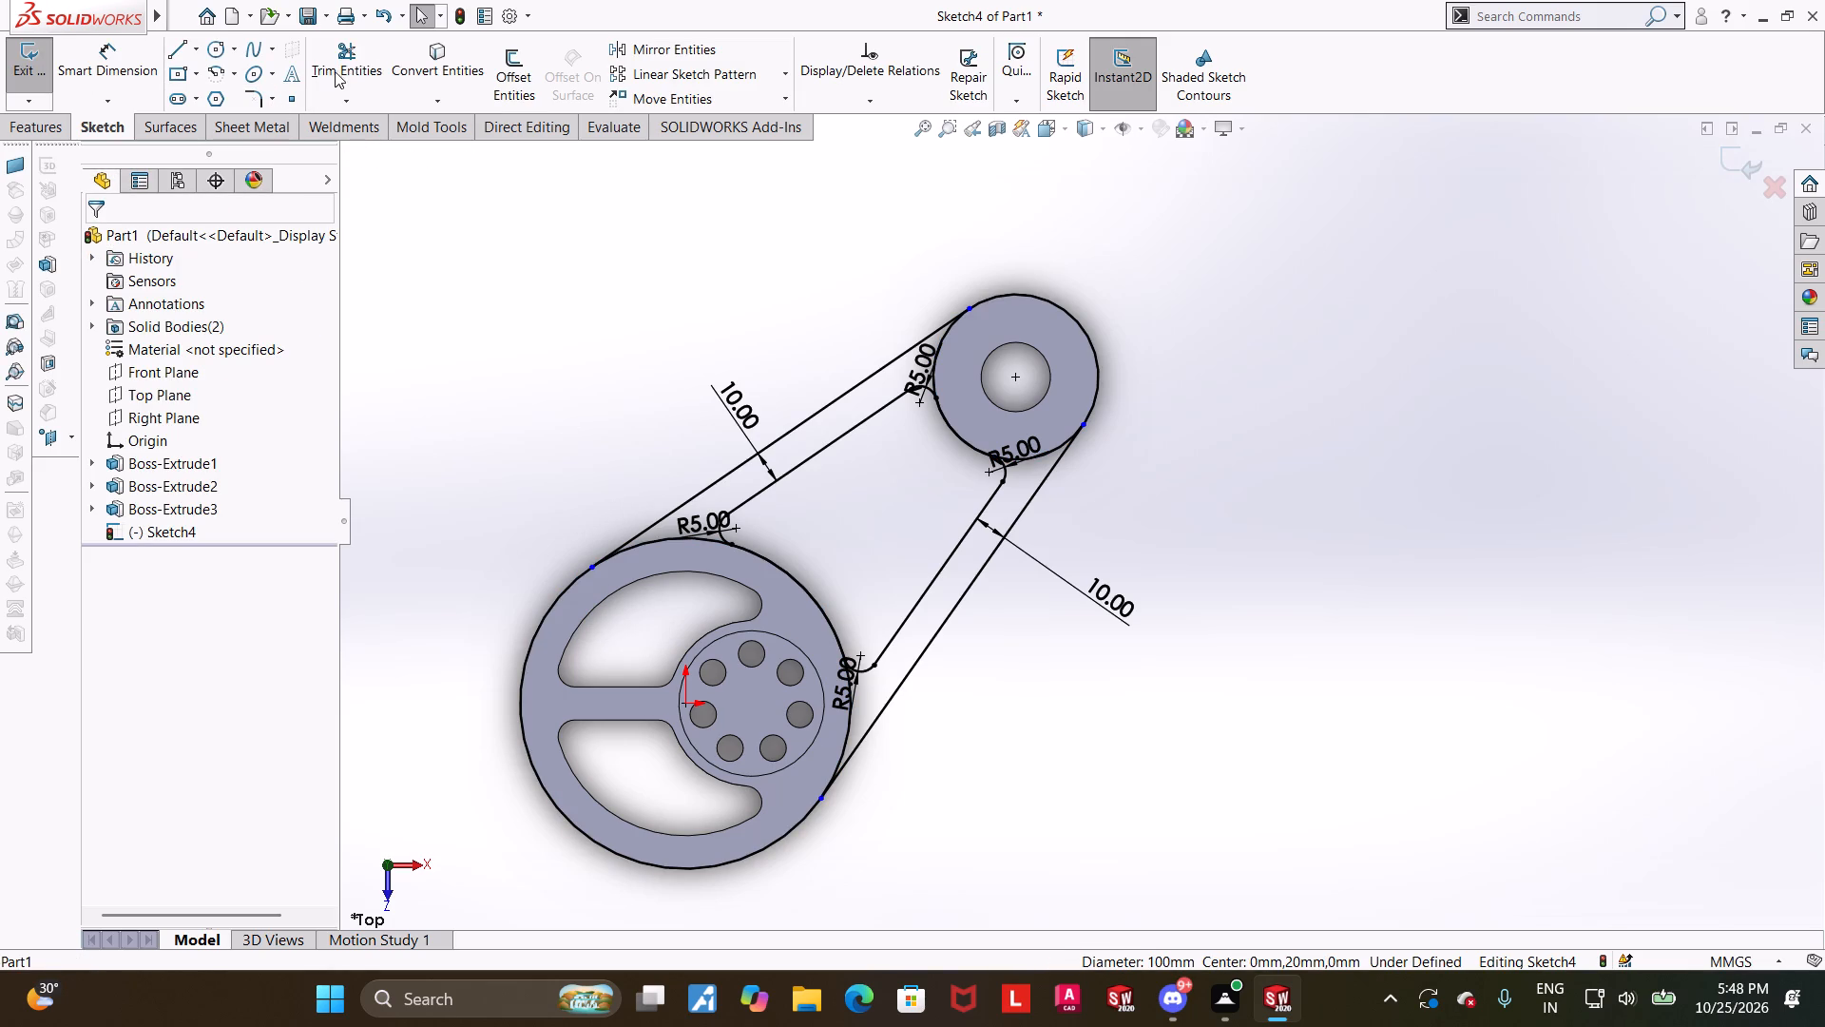
Trim away the converted circles' portions on the far sides of the ring and boss, beyond the tangent points.
click(336, 70)
drag(601, 759, 376, 812)
drag(1070, 347, 1237, 237)
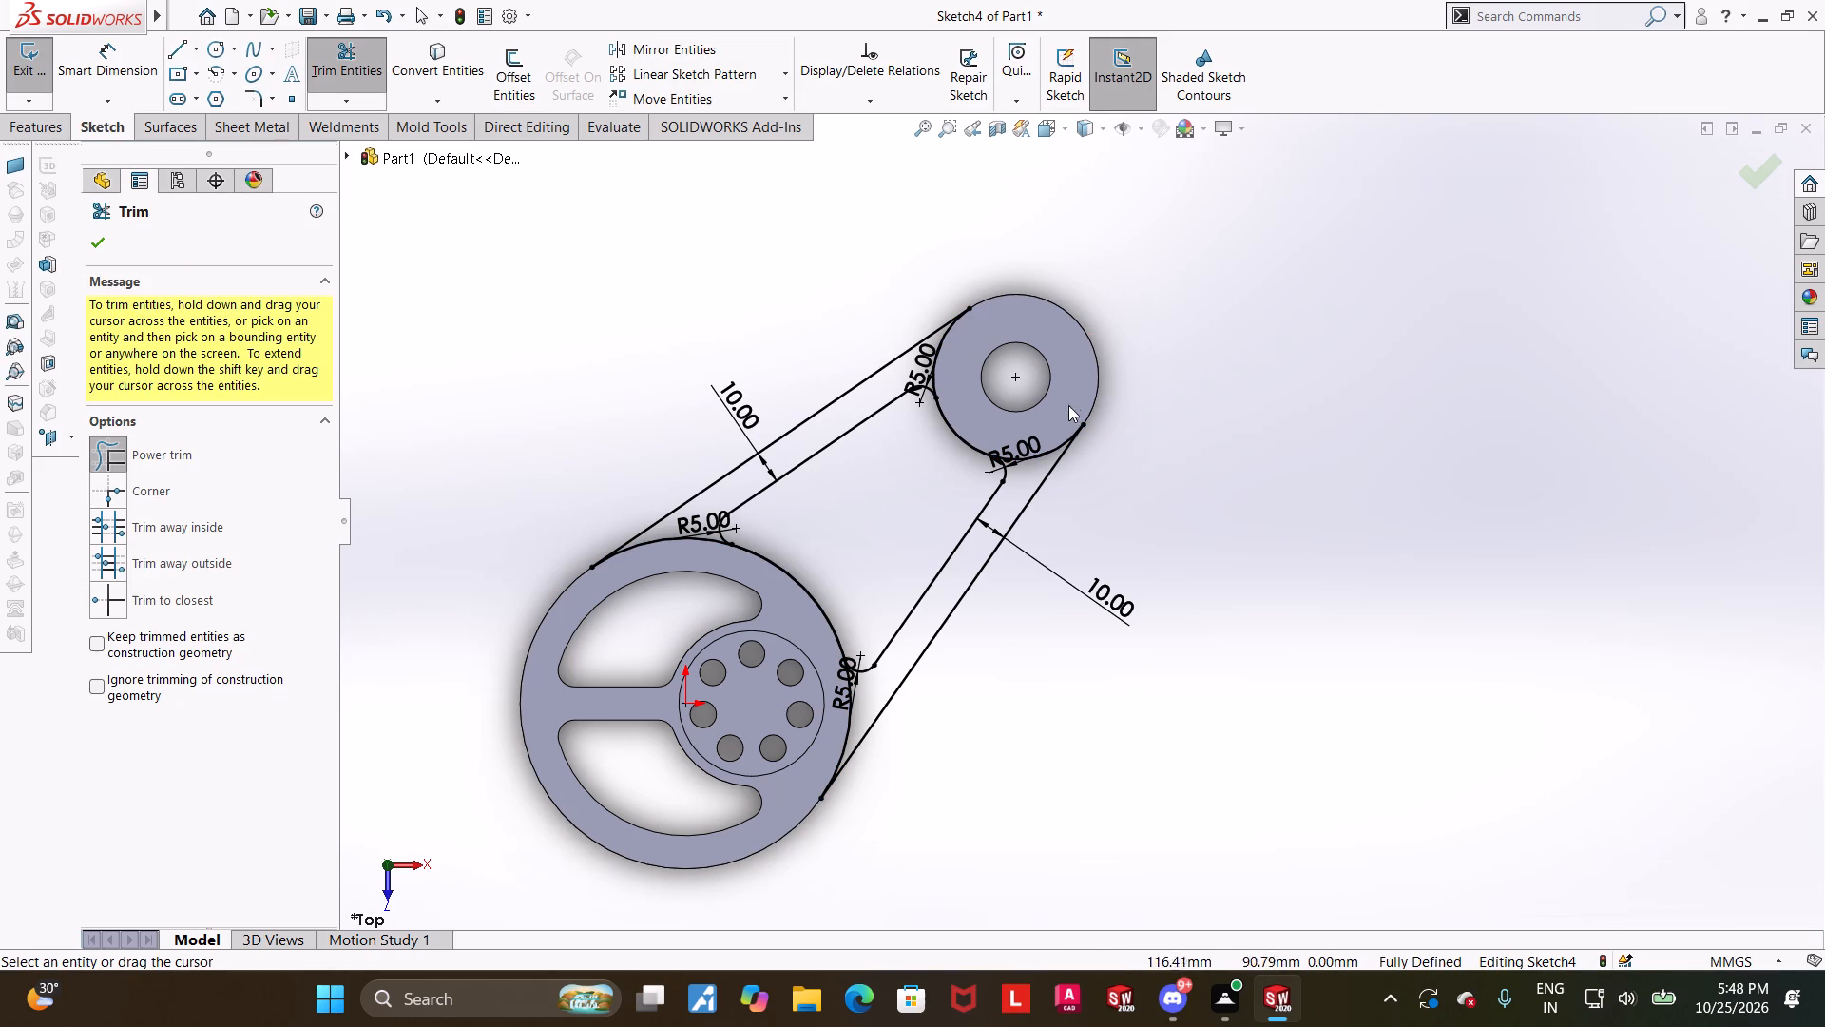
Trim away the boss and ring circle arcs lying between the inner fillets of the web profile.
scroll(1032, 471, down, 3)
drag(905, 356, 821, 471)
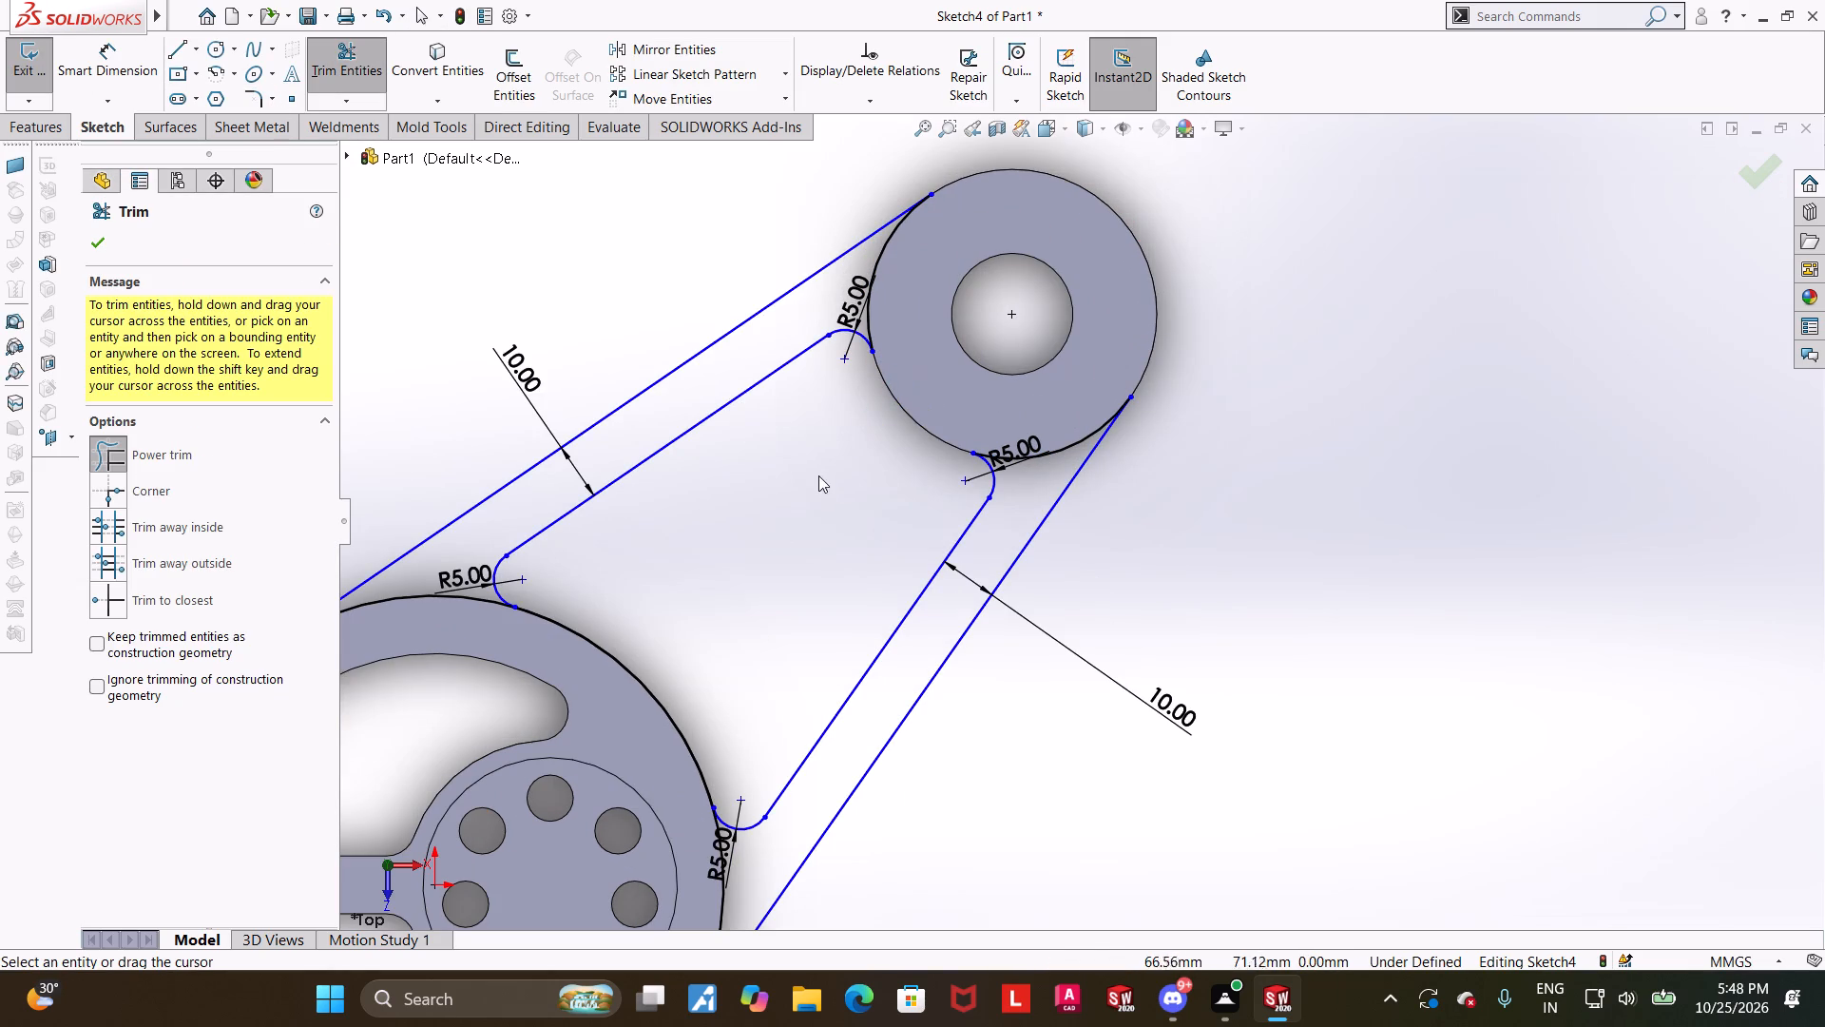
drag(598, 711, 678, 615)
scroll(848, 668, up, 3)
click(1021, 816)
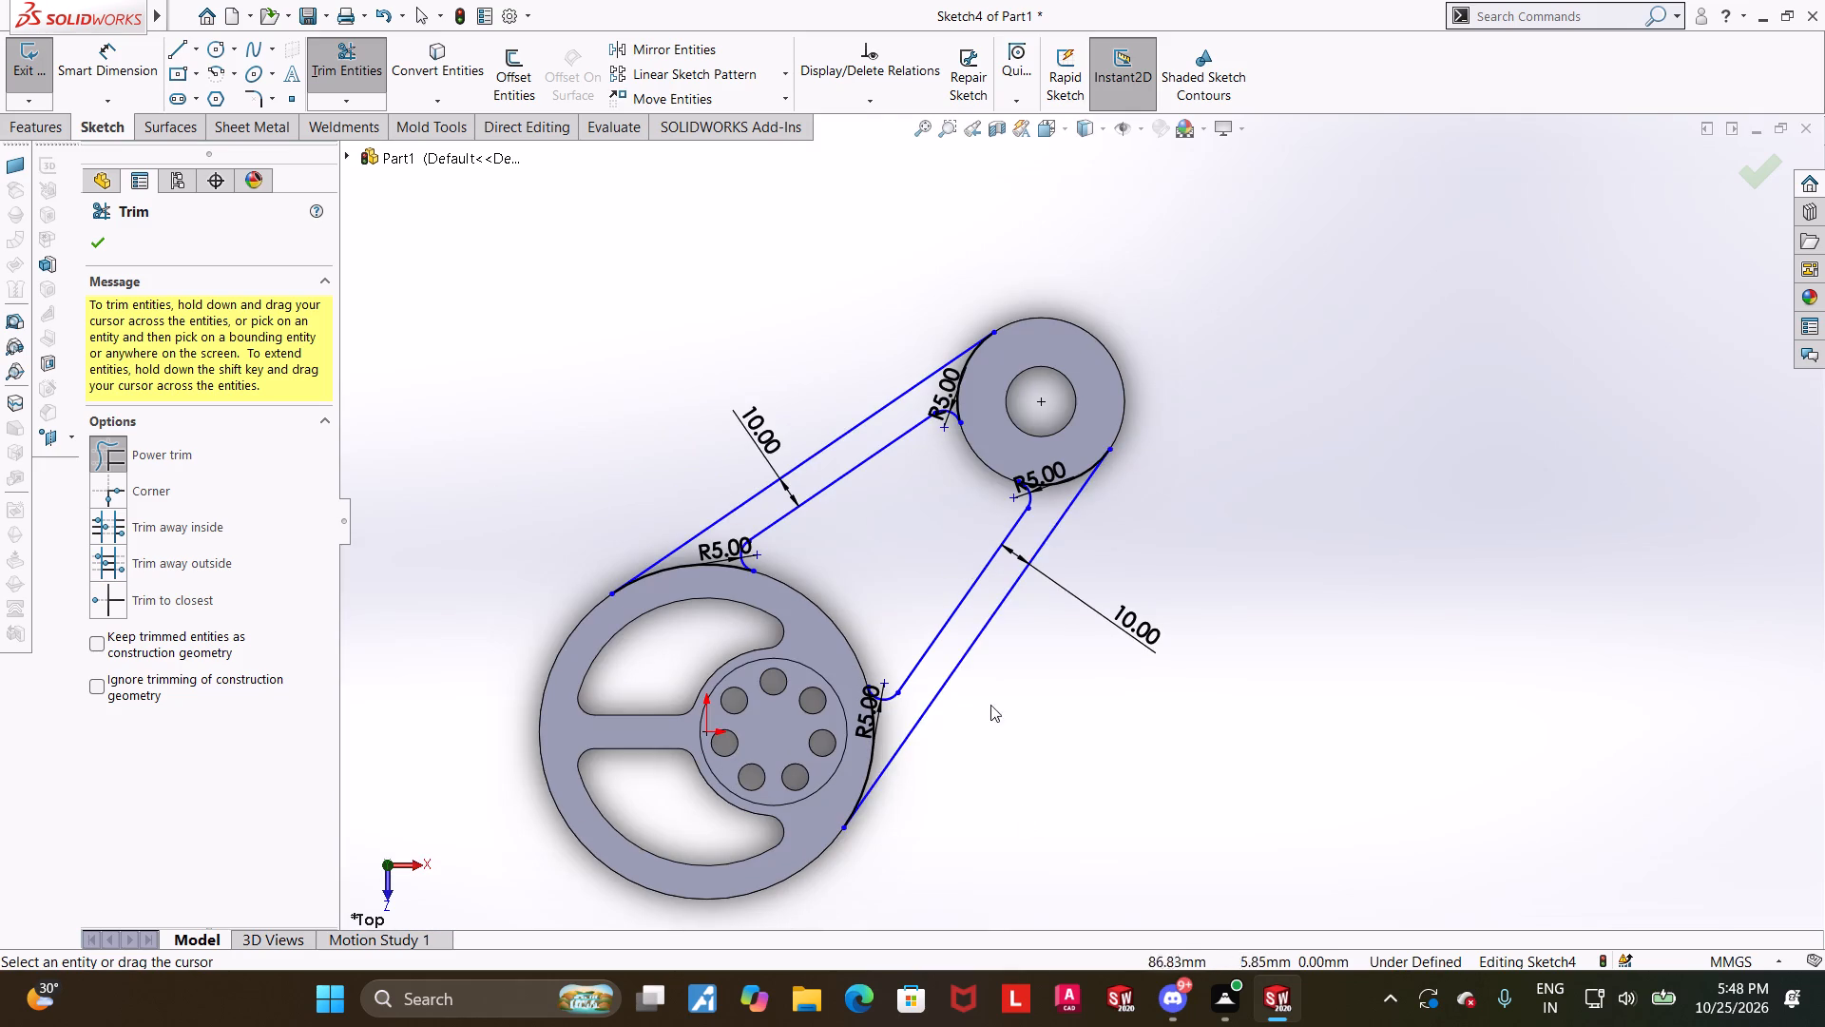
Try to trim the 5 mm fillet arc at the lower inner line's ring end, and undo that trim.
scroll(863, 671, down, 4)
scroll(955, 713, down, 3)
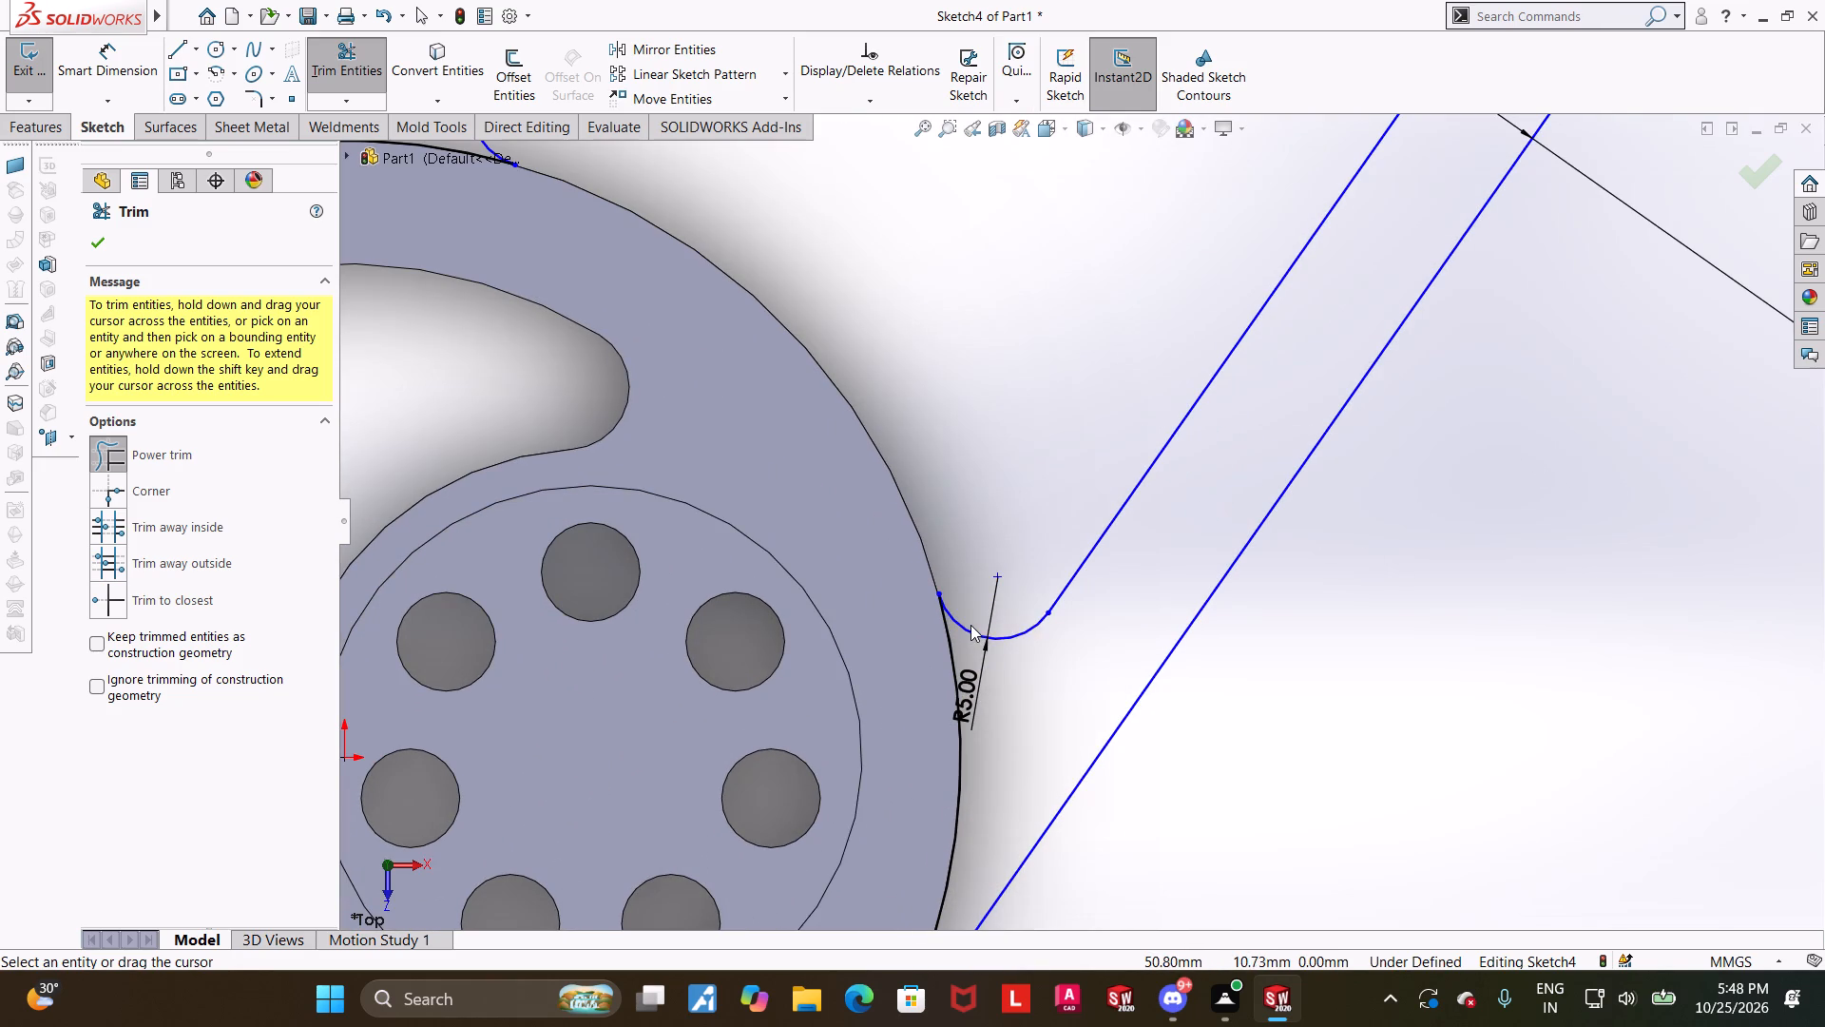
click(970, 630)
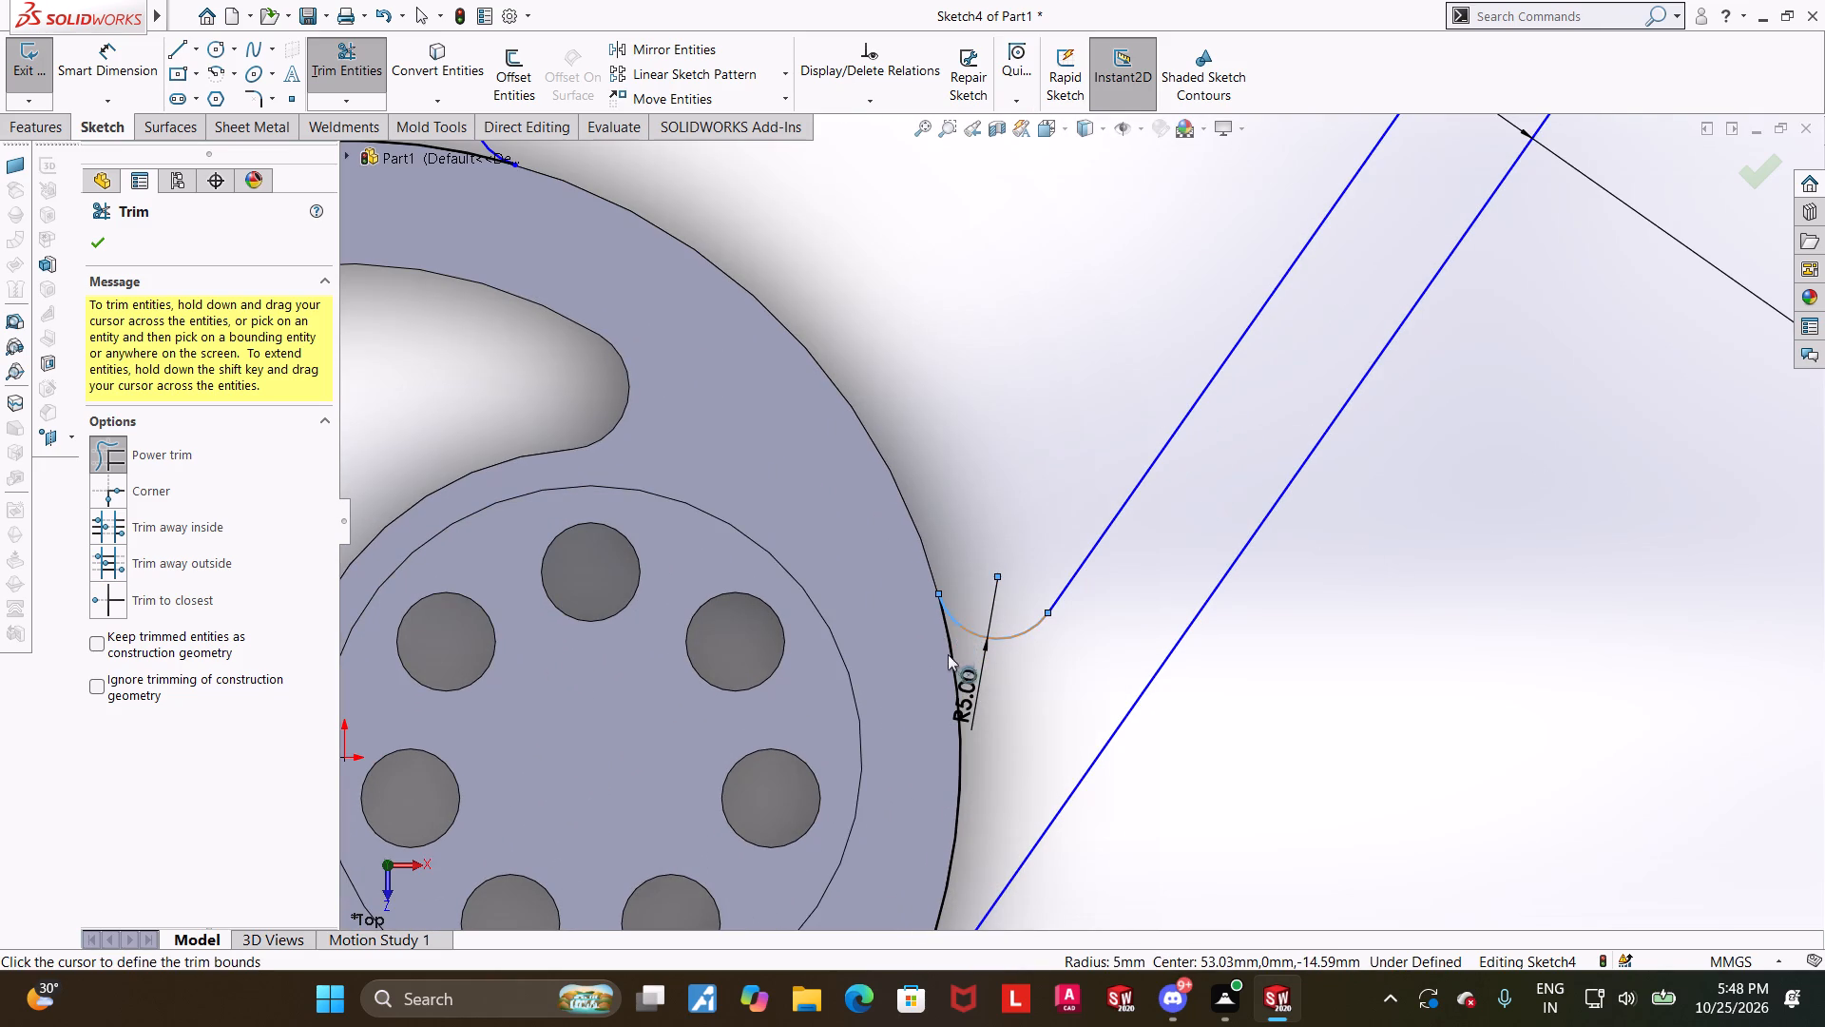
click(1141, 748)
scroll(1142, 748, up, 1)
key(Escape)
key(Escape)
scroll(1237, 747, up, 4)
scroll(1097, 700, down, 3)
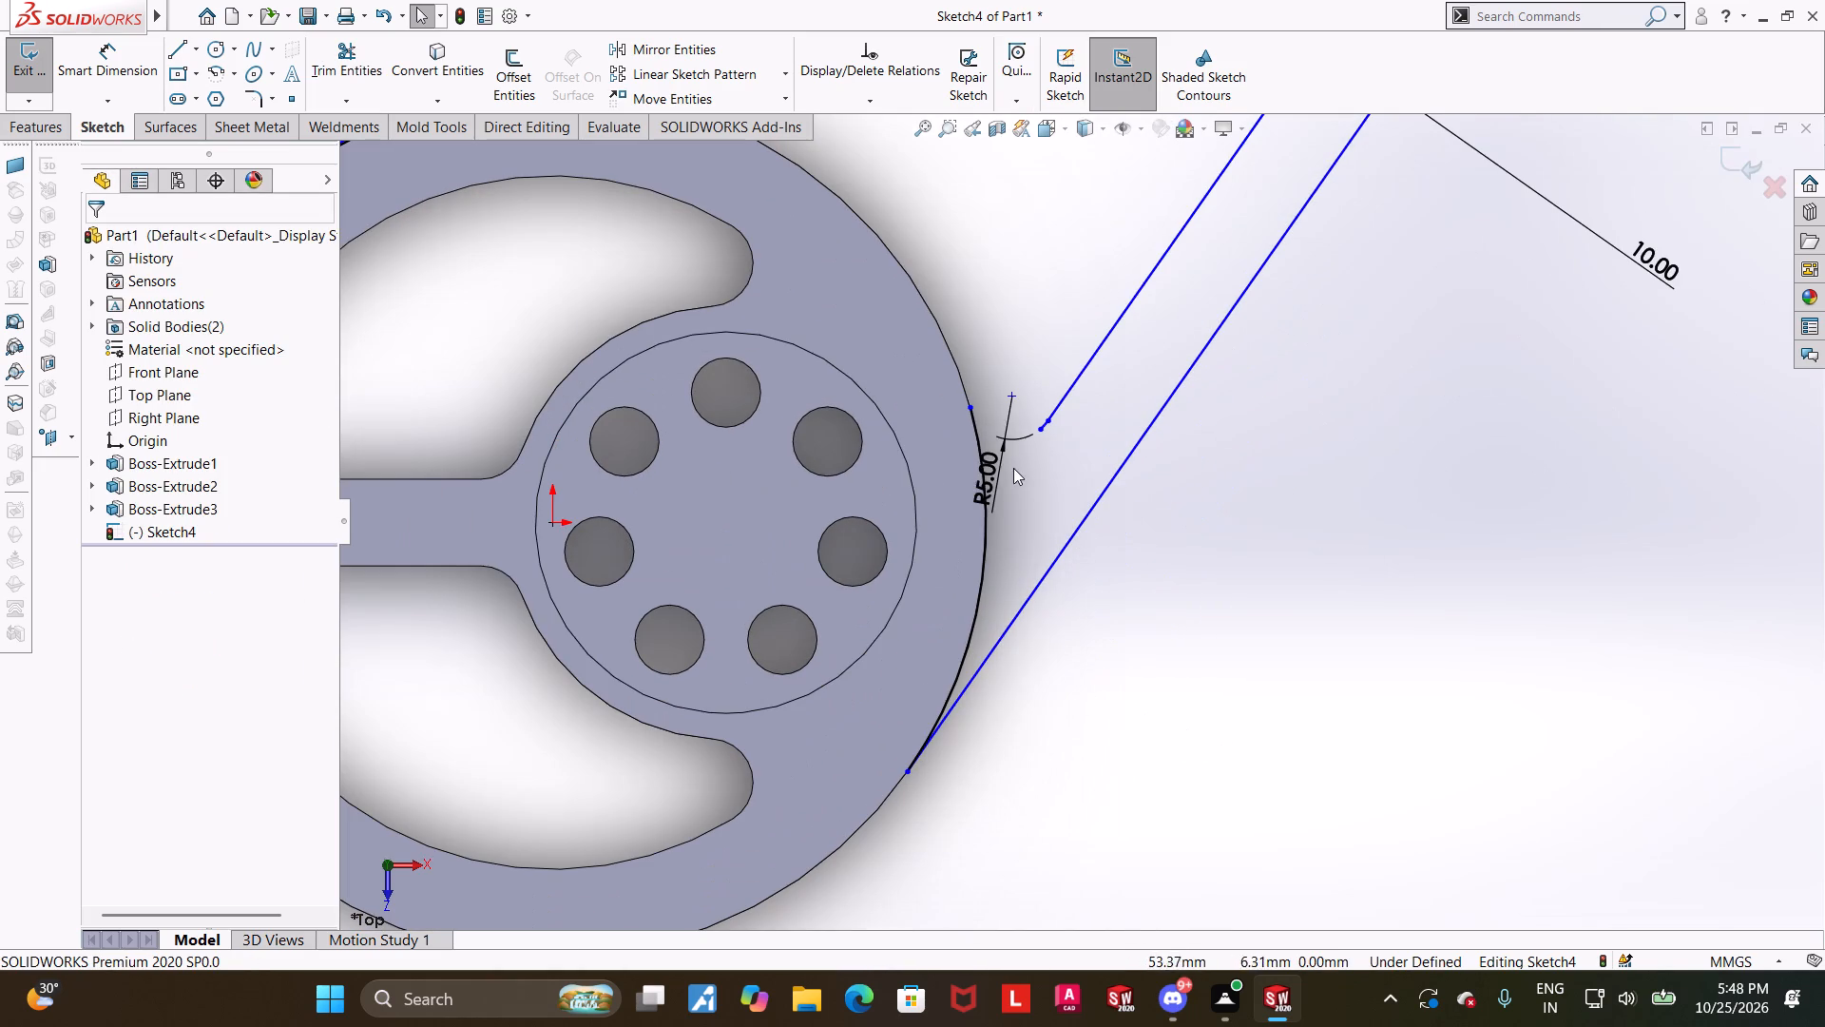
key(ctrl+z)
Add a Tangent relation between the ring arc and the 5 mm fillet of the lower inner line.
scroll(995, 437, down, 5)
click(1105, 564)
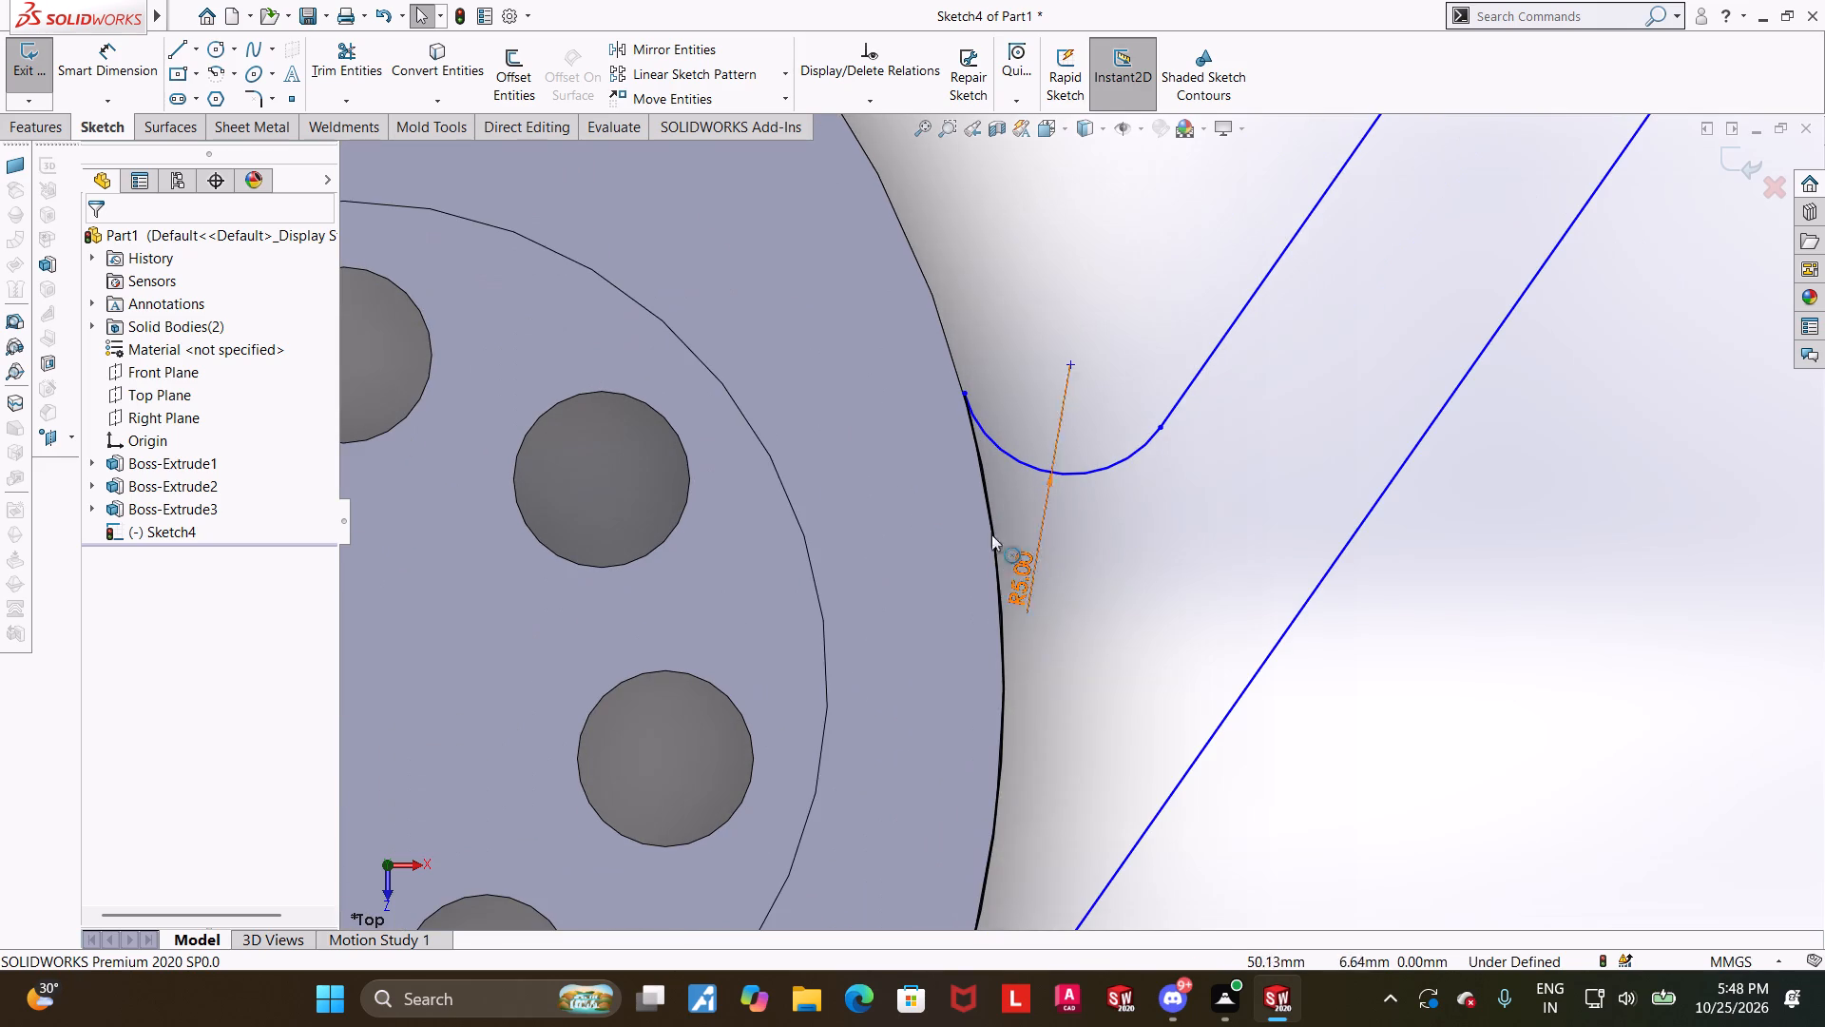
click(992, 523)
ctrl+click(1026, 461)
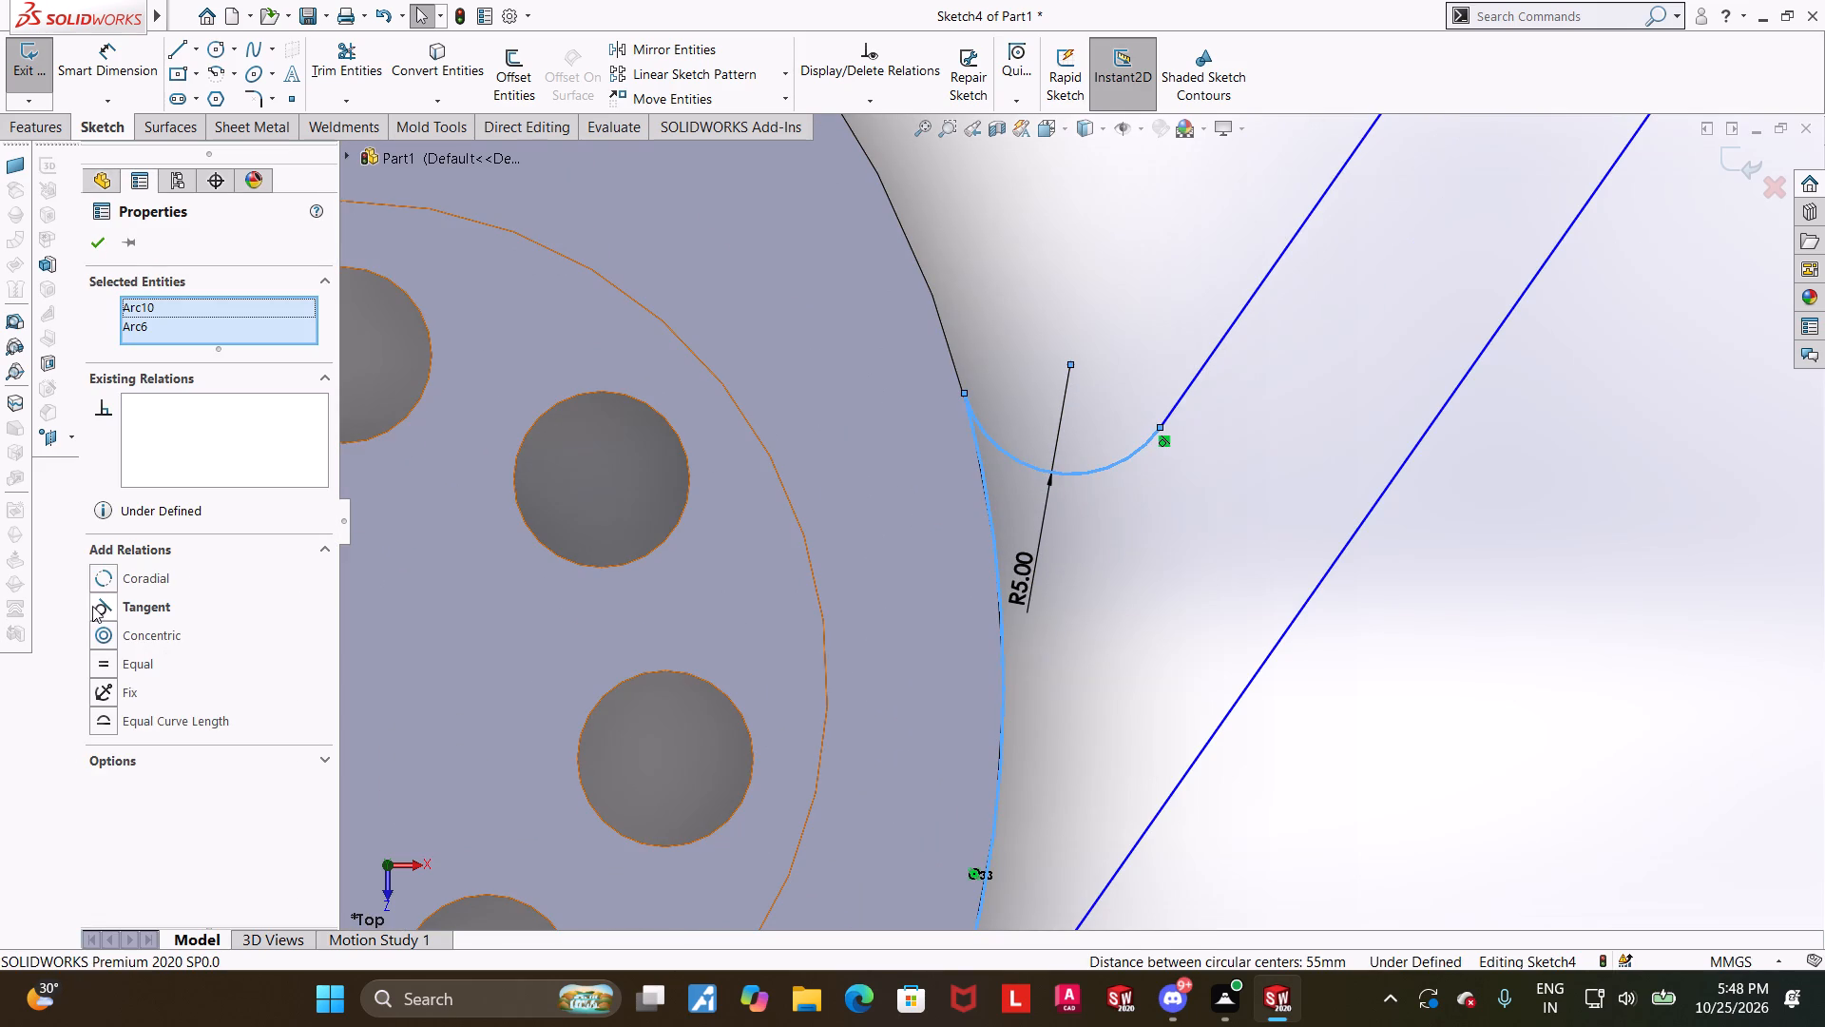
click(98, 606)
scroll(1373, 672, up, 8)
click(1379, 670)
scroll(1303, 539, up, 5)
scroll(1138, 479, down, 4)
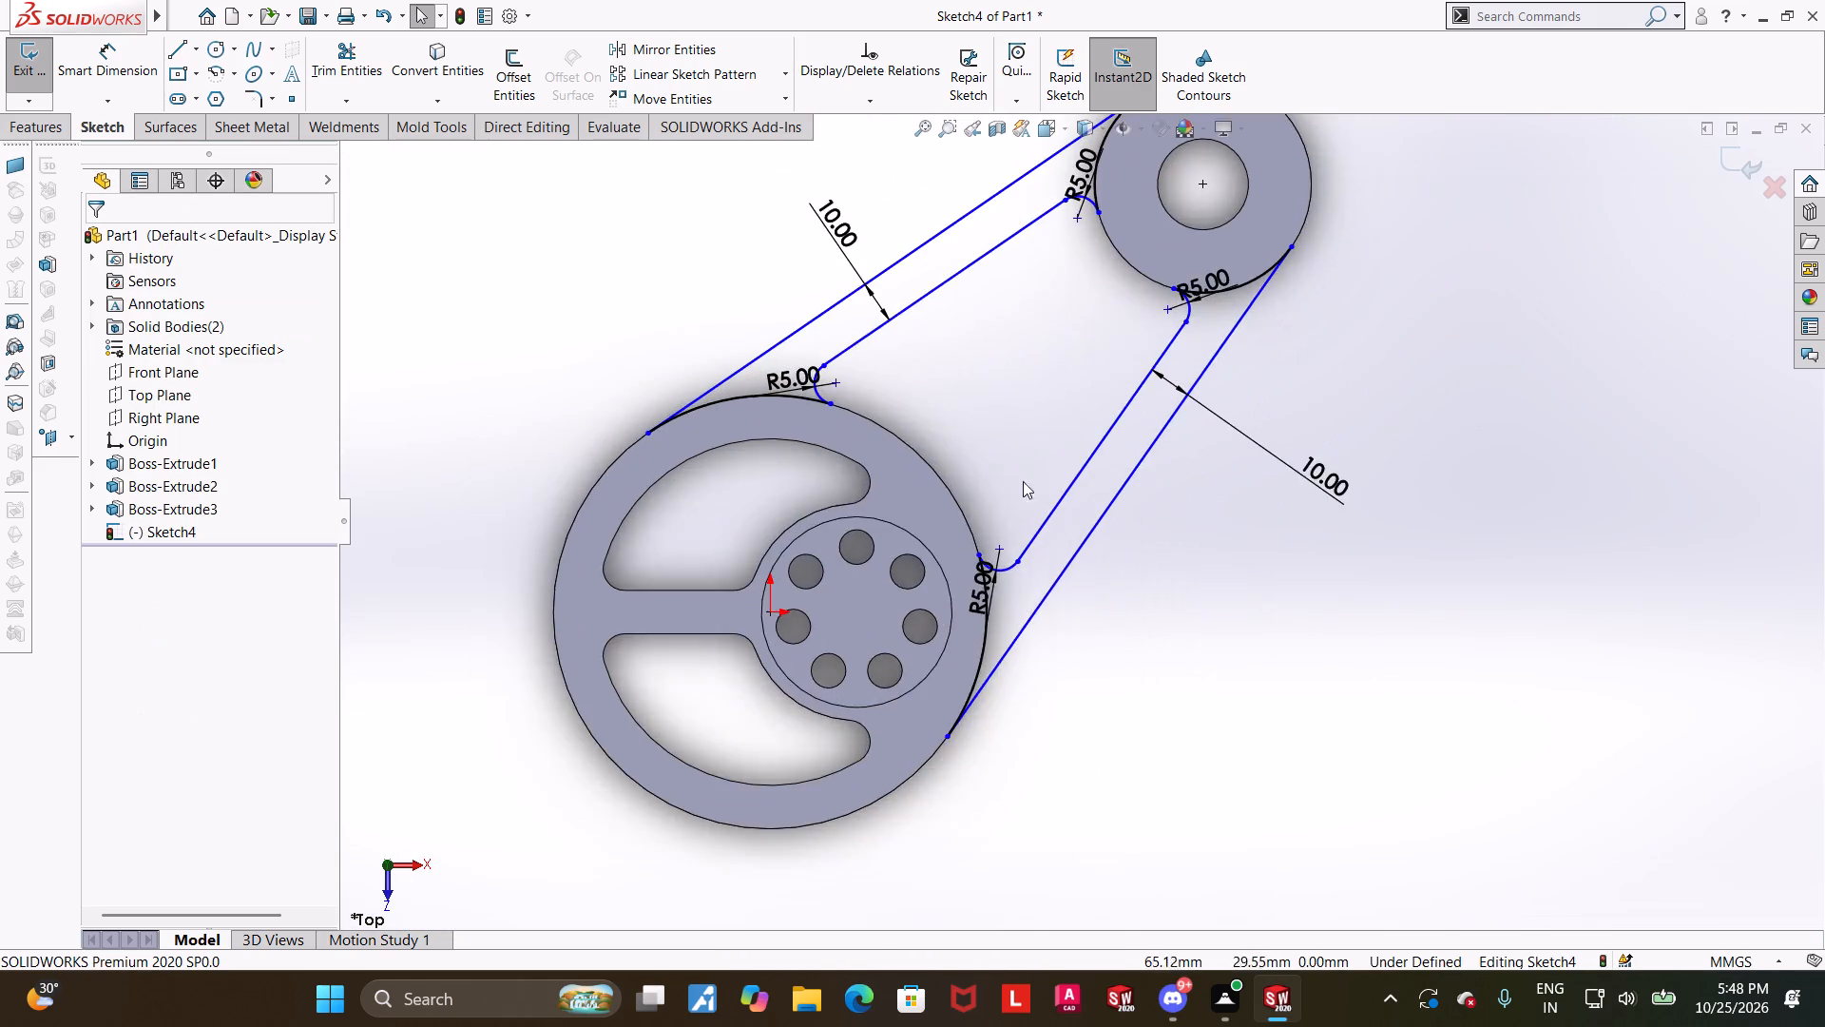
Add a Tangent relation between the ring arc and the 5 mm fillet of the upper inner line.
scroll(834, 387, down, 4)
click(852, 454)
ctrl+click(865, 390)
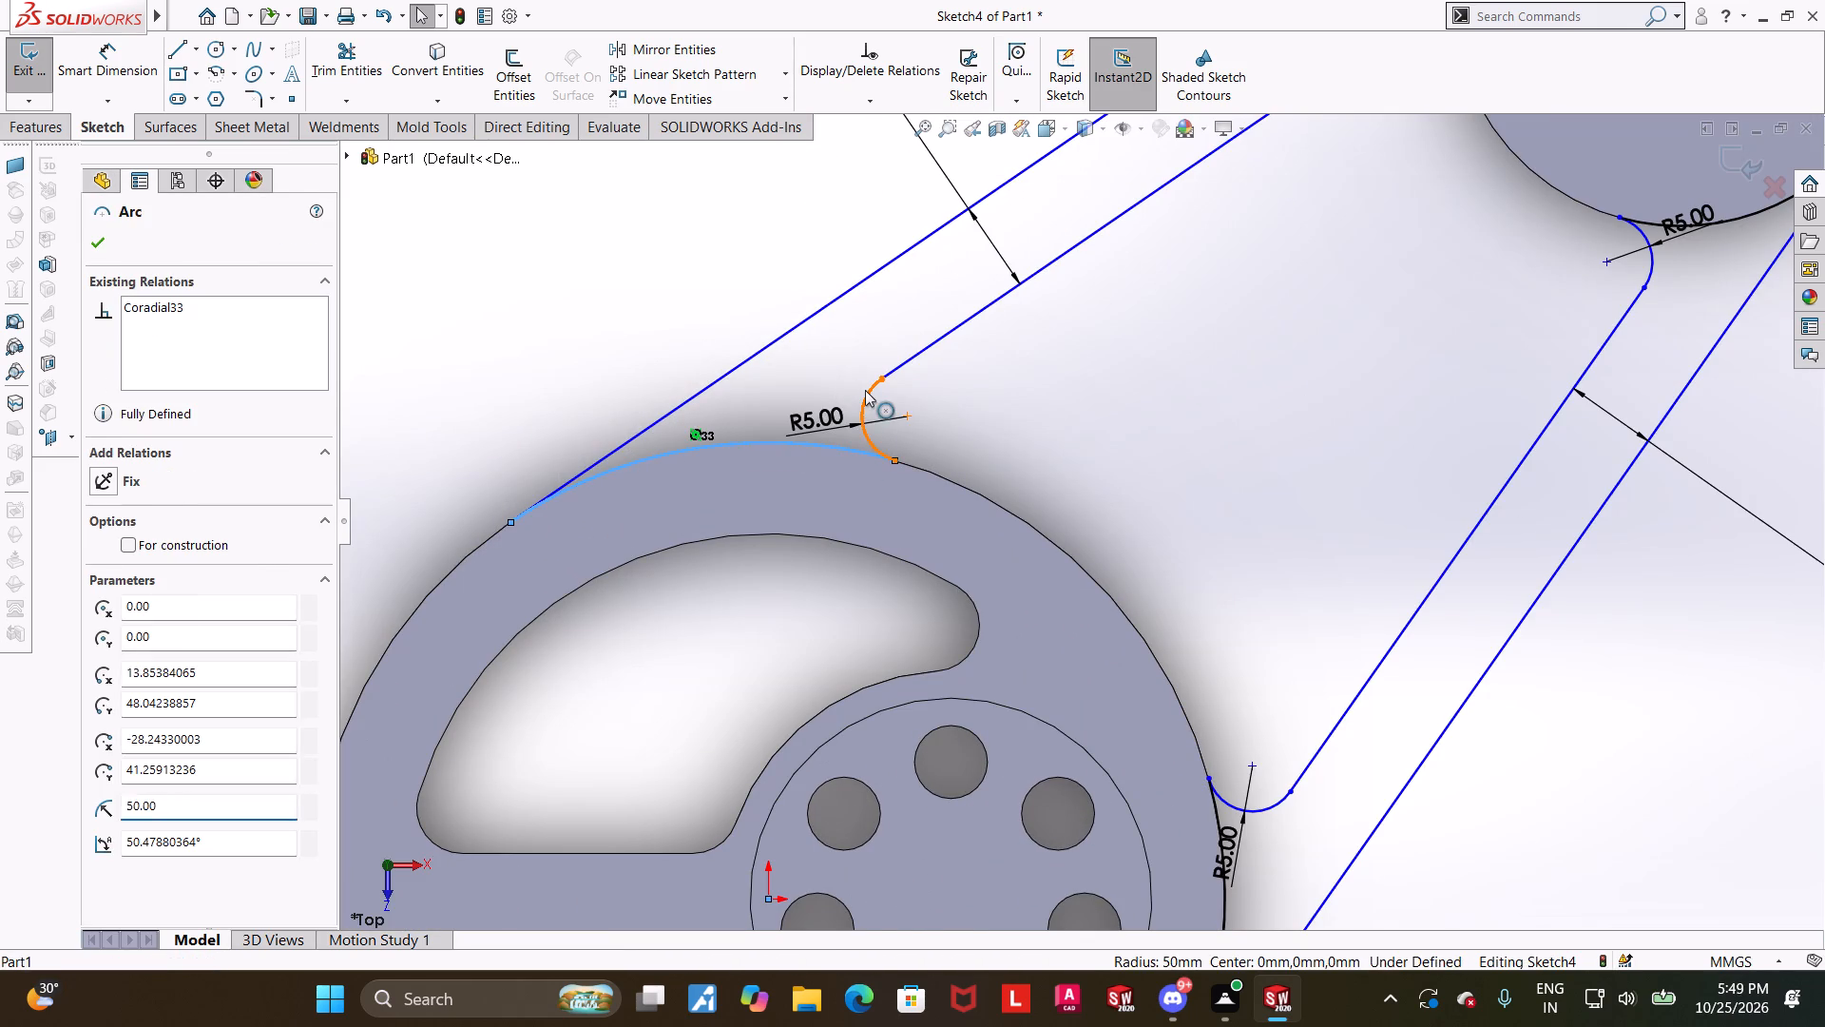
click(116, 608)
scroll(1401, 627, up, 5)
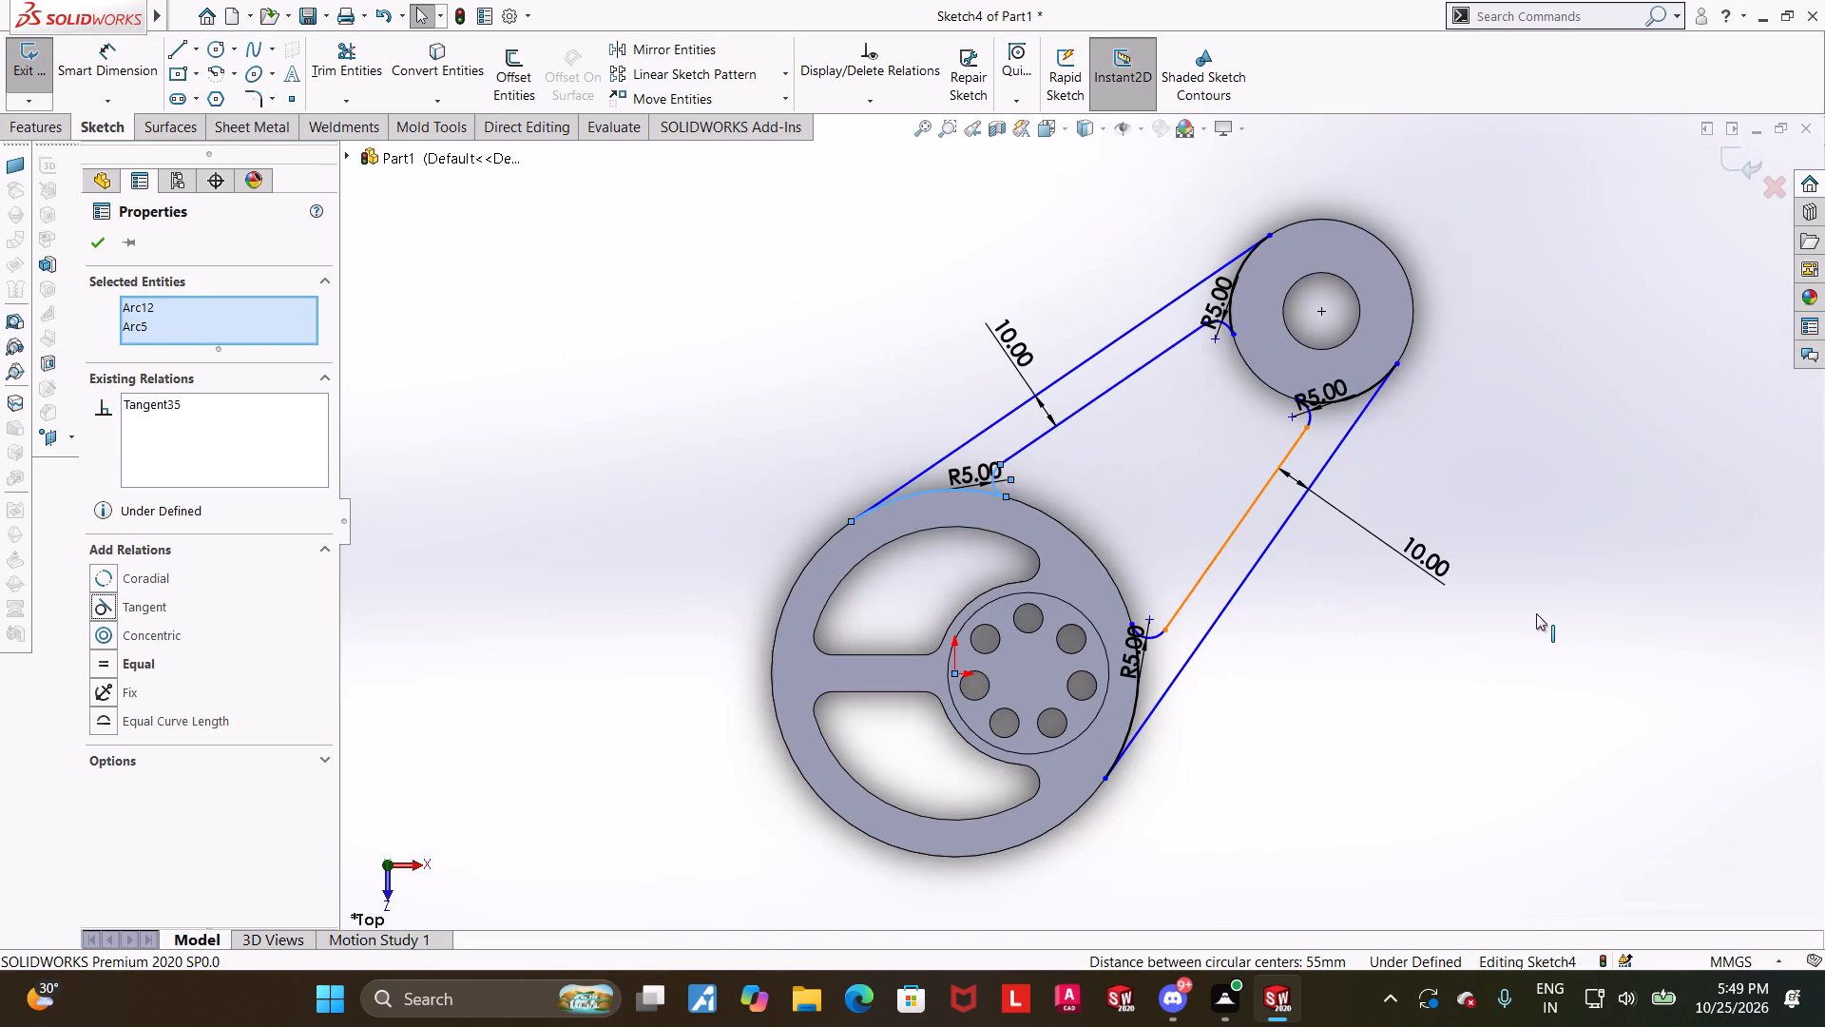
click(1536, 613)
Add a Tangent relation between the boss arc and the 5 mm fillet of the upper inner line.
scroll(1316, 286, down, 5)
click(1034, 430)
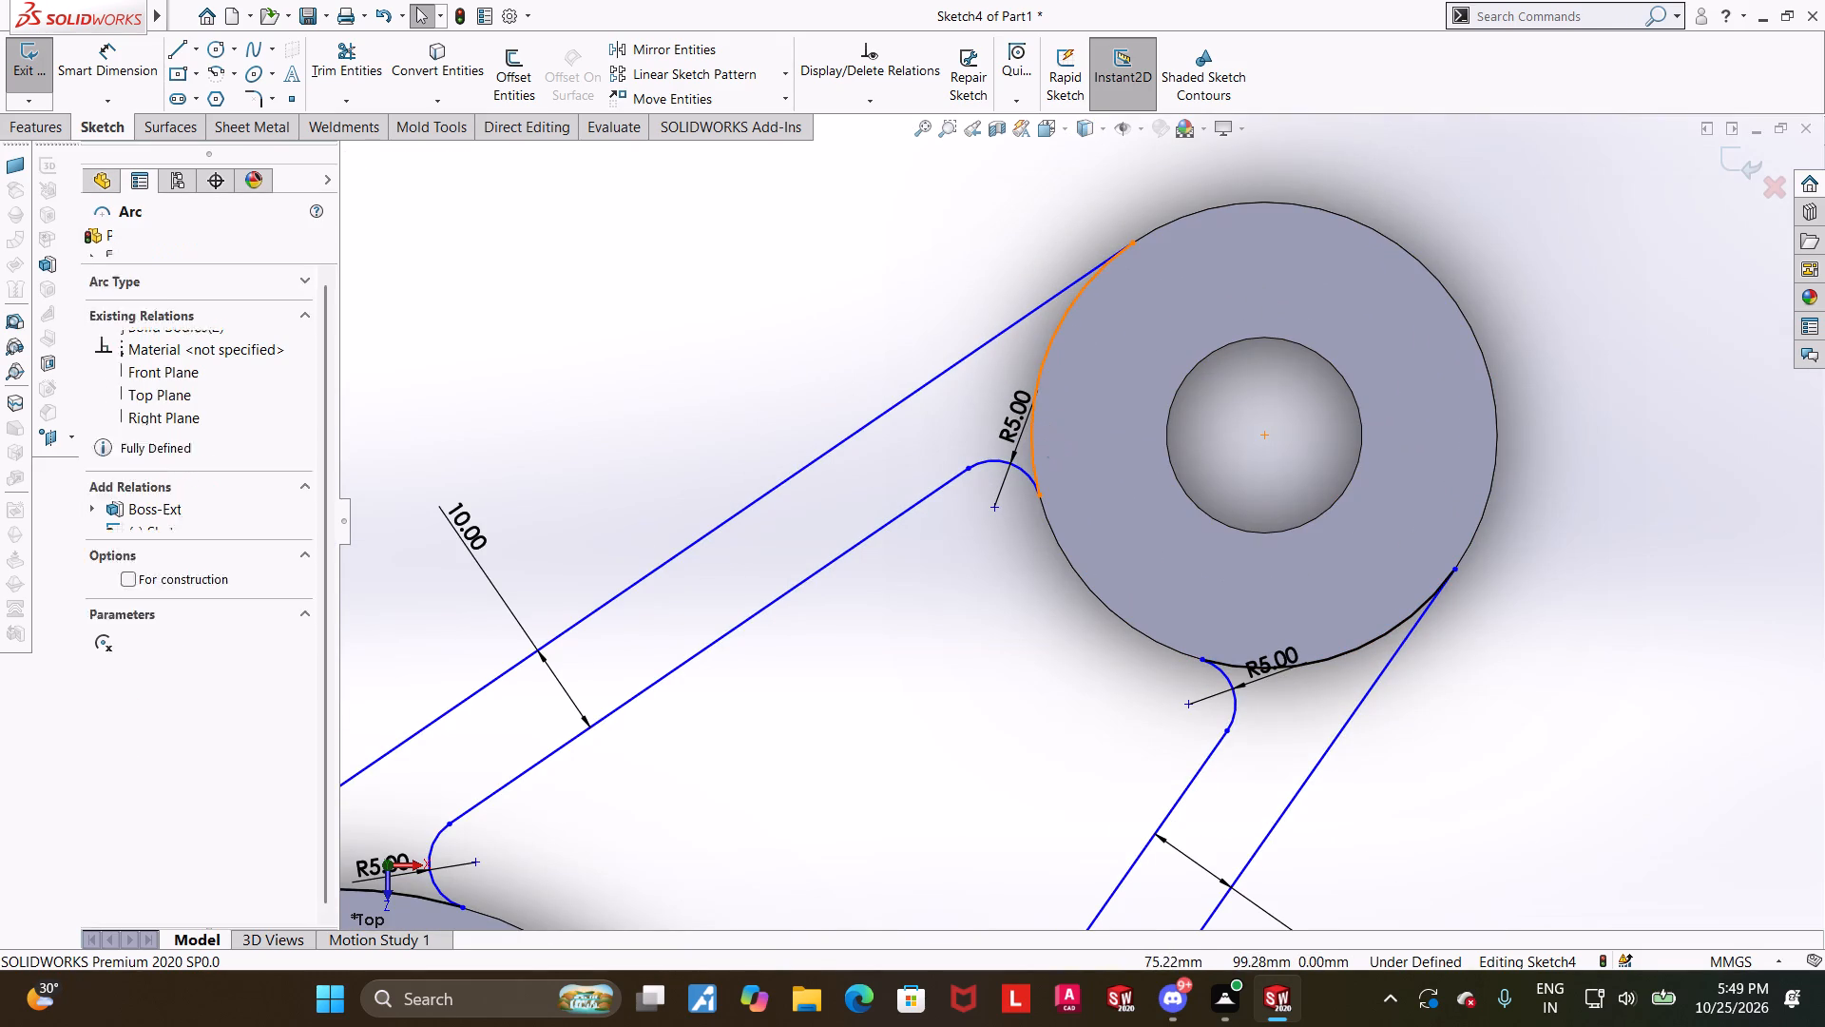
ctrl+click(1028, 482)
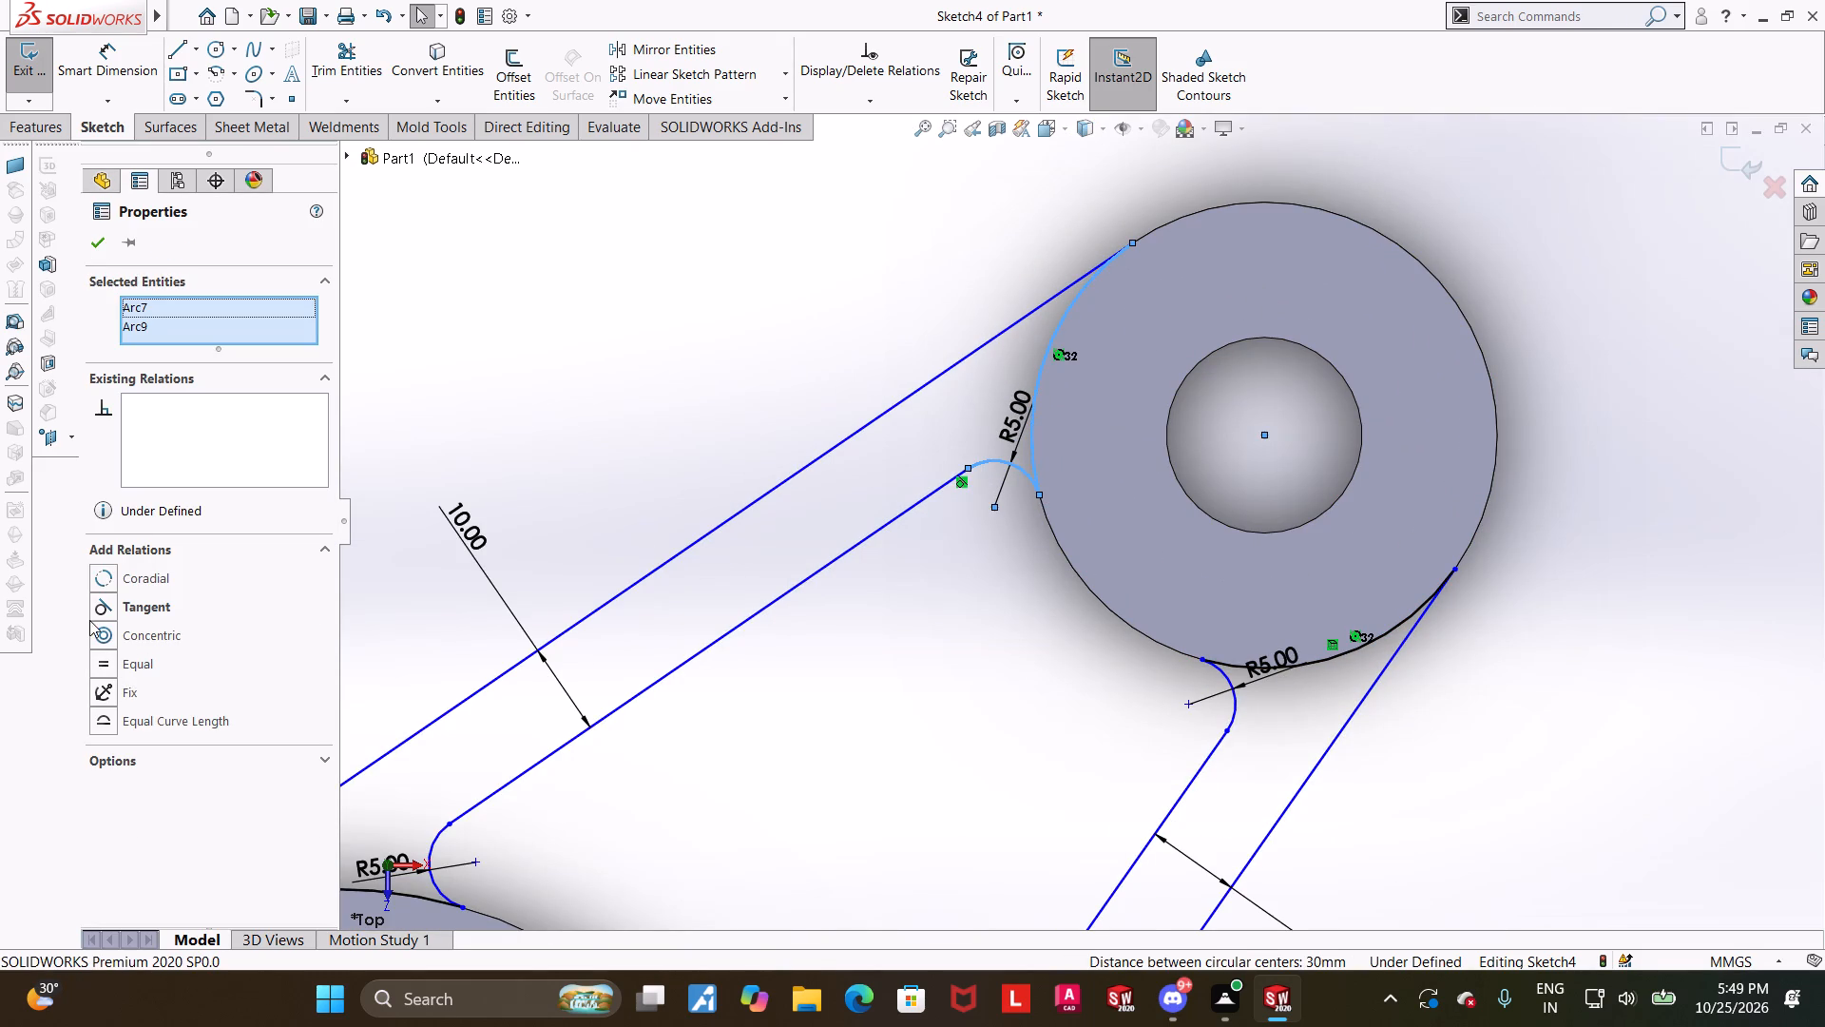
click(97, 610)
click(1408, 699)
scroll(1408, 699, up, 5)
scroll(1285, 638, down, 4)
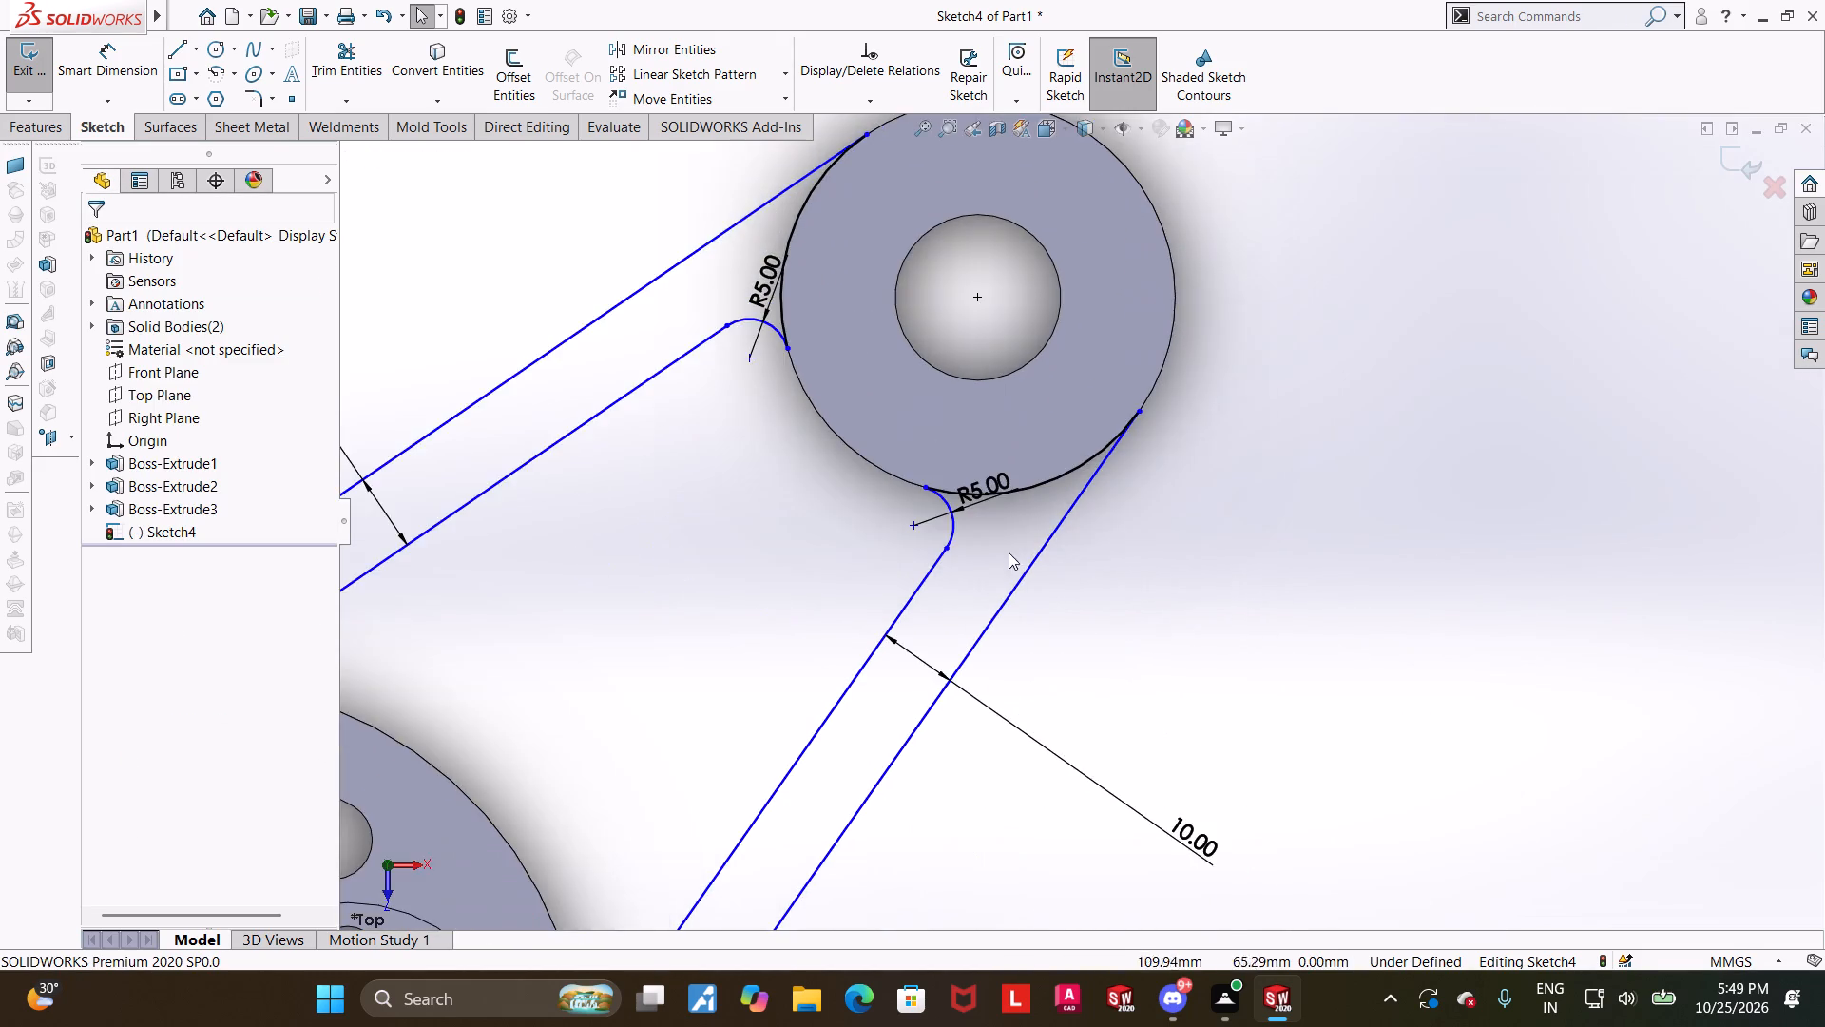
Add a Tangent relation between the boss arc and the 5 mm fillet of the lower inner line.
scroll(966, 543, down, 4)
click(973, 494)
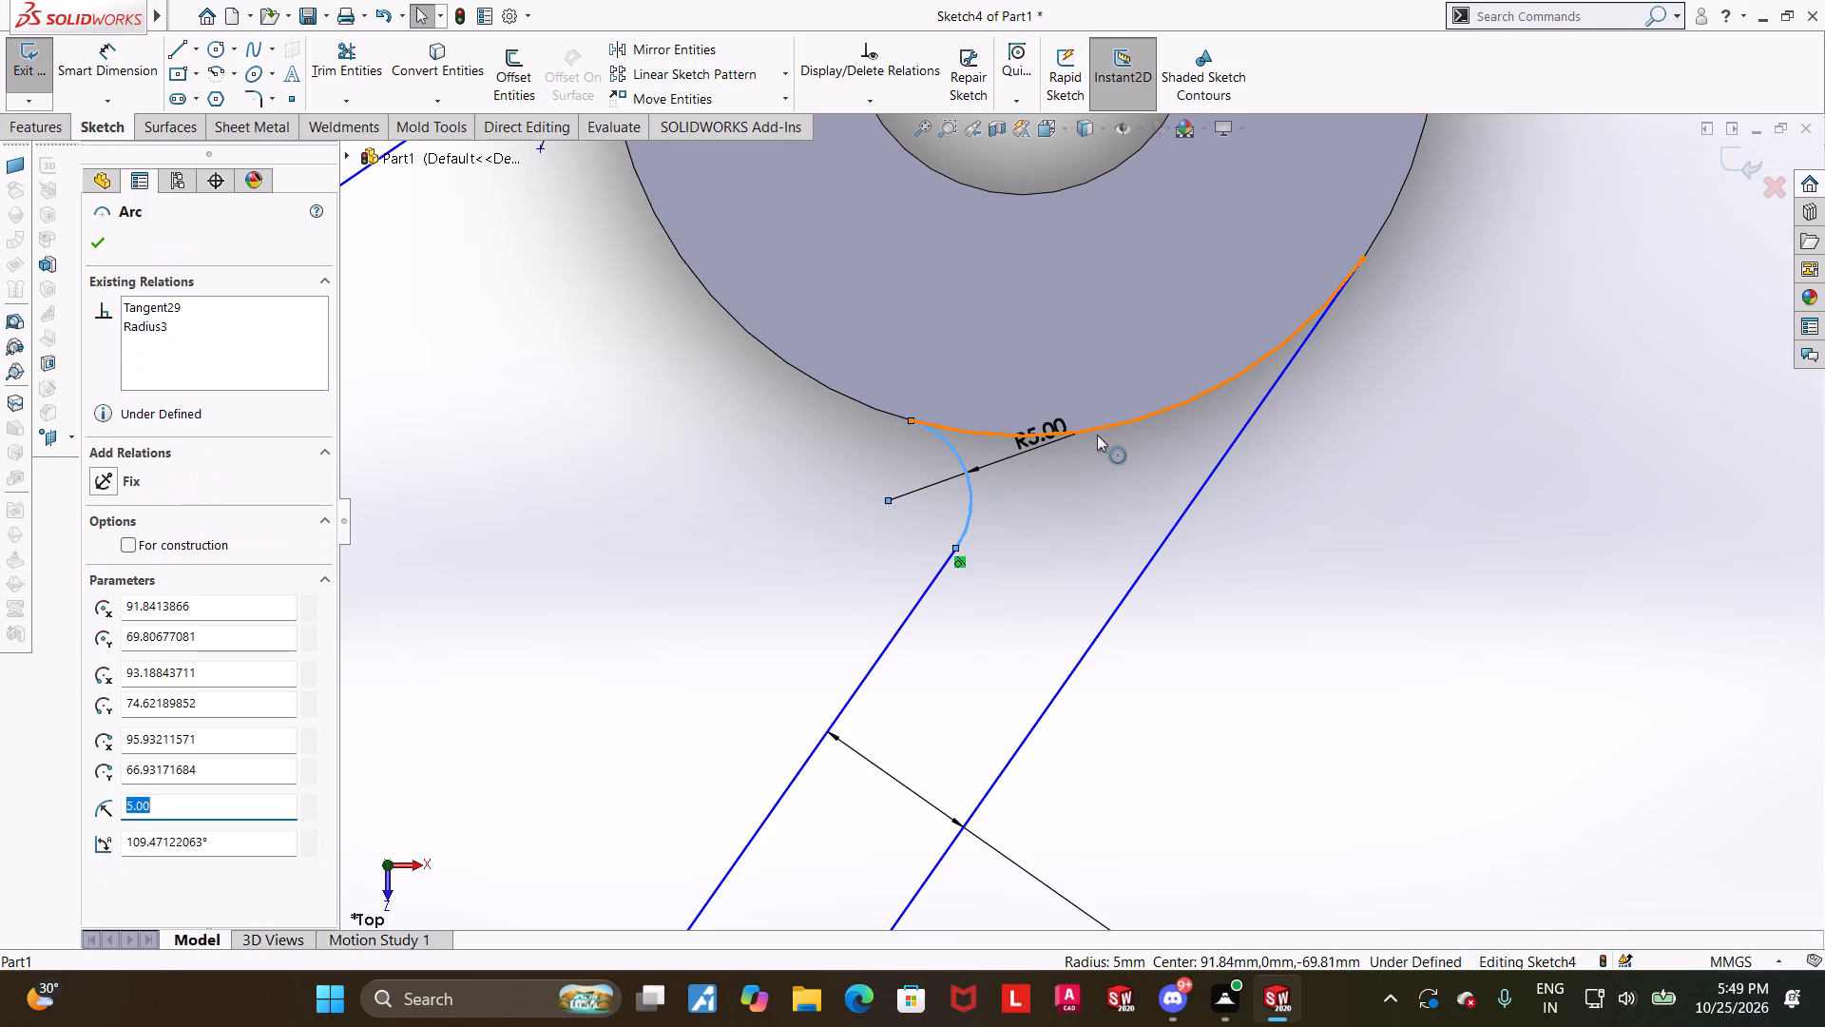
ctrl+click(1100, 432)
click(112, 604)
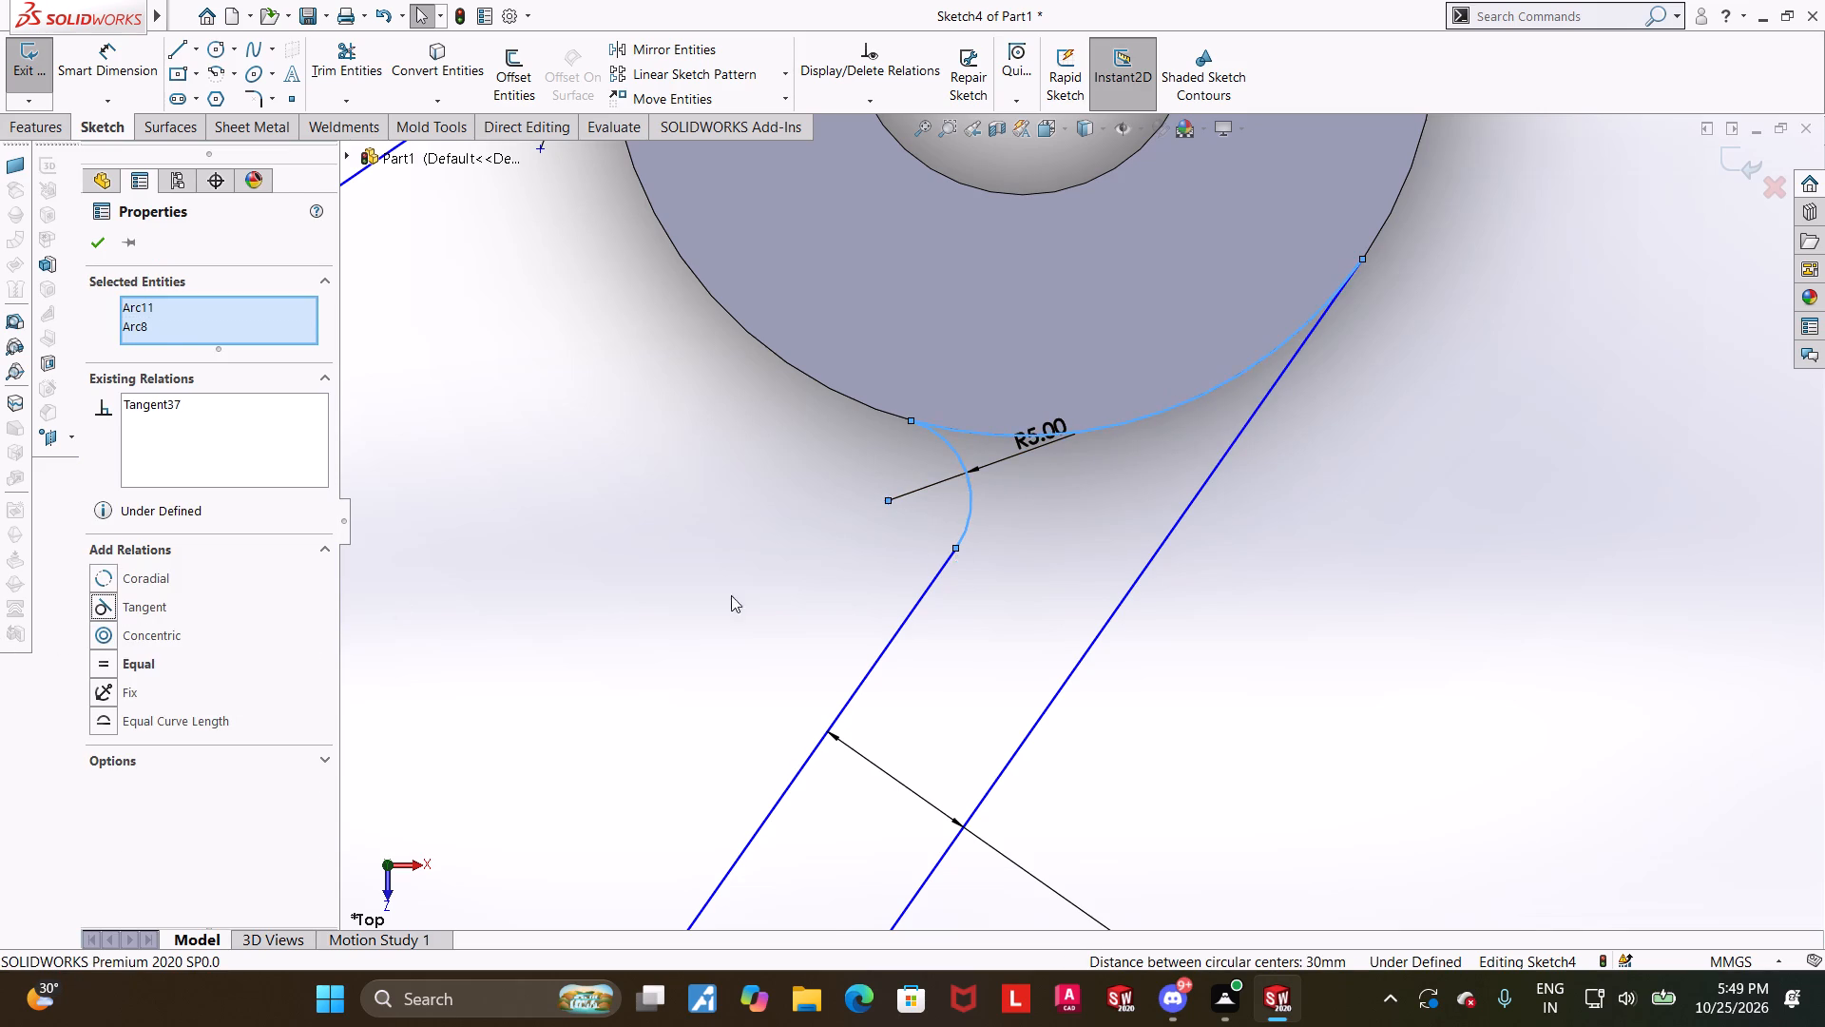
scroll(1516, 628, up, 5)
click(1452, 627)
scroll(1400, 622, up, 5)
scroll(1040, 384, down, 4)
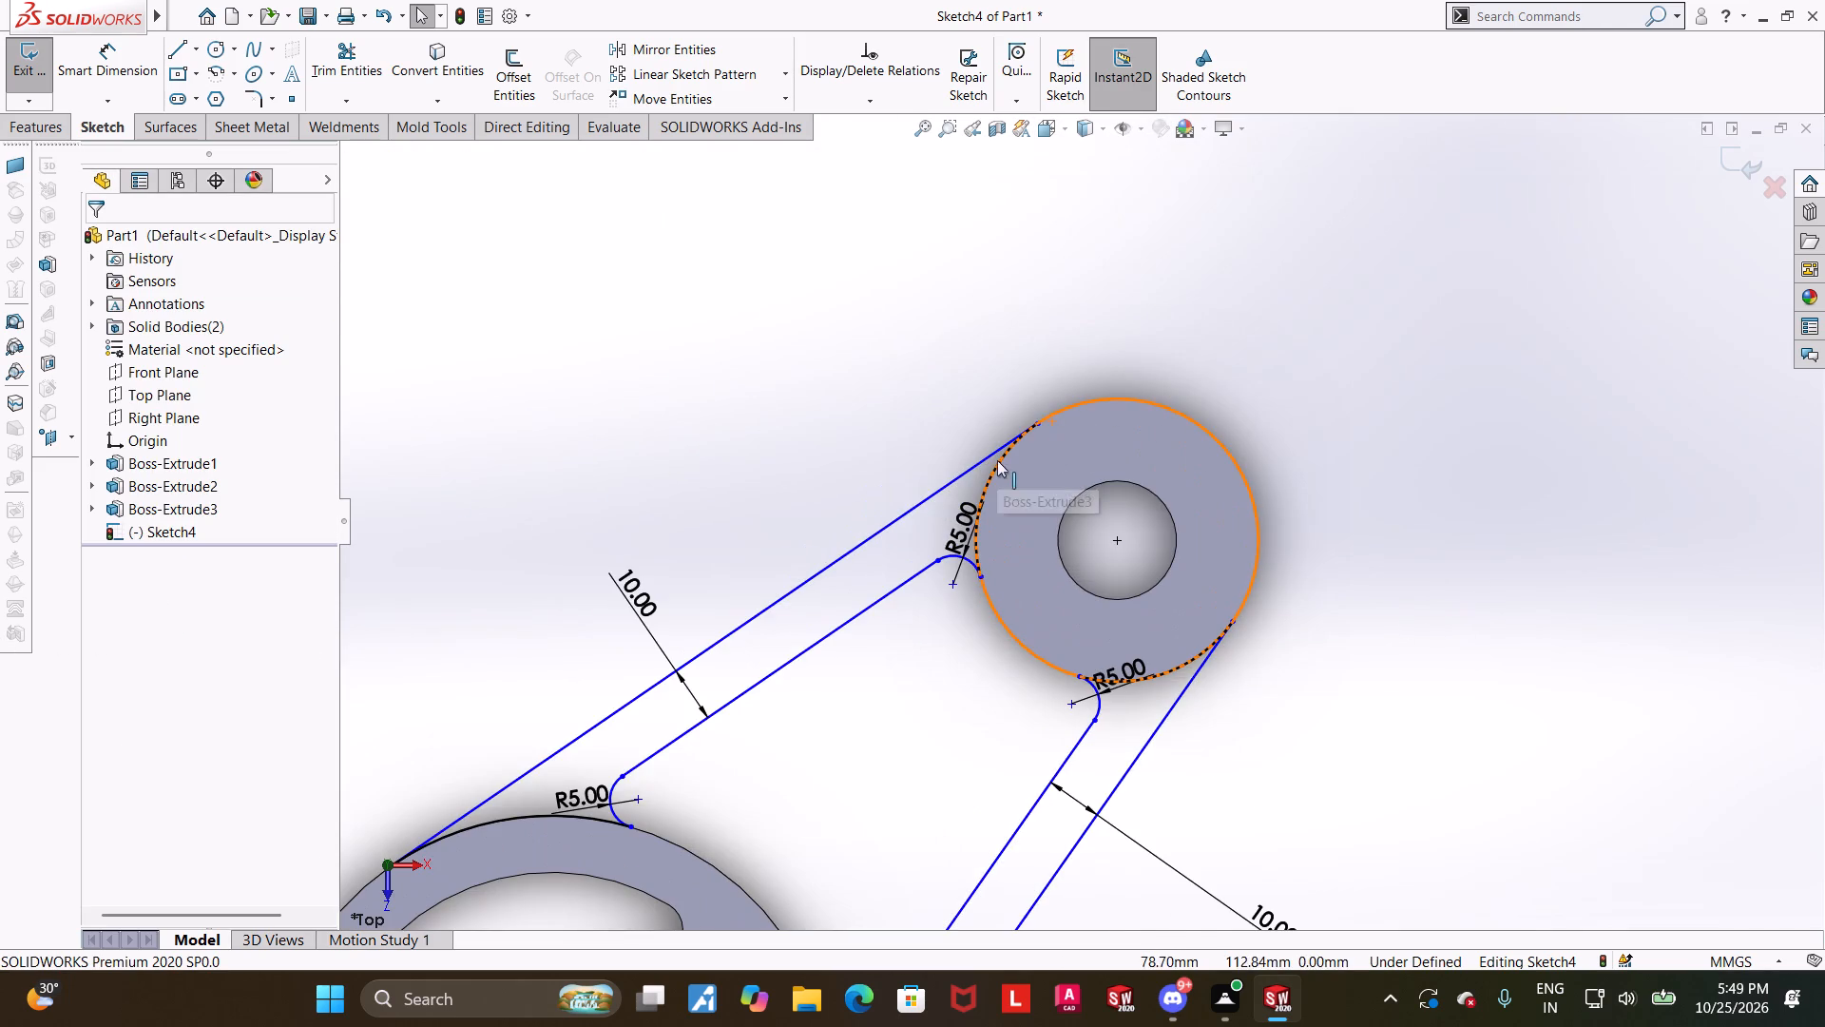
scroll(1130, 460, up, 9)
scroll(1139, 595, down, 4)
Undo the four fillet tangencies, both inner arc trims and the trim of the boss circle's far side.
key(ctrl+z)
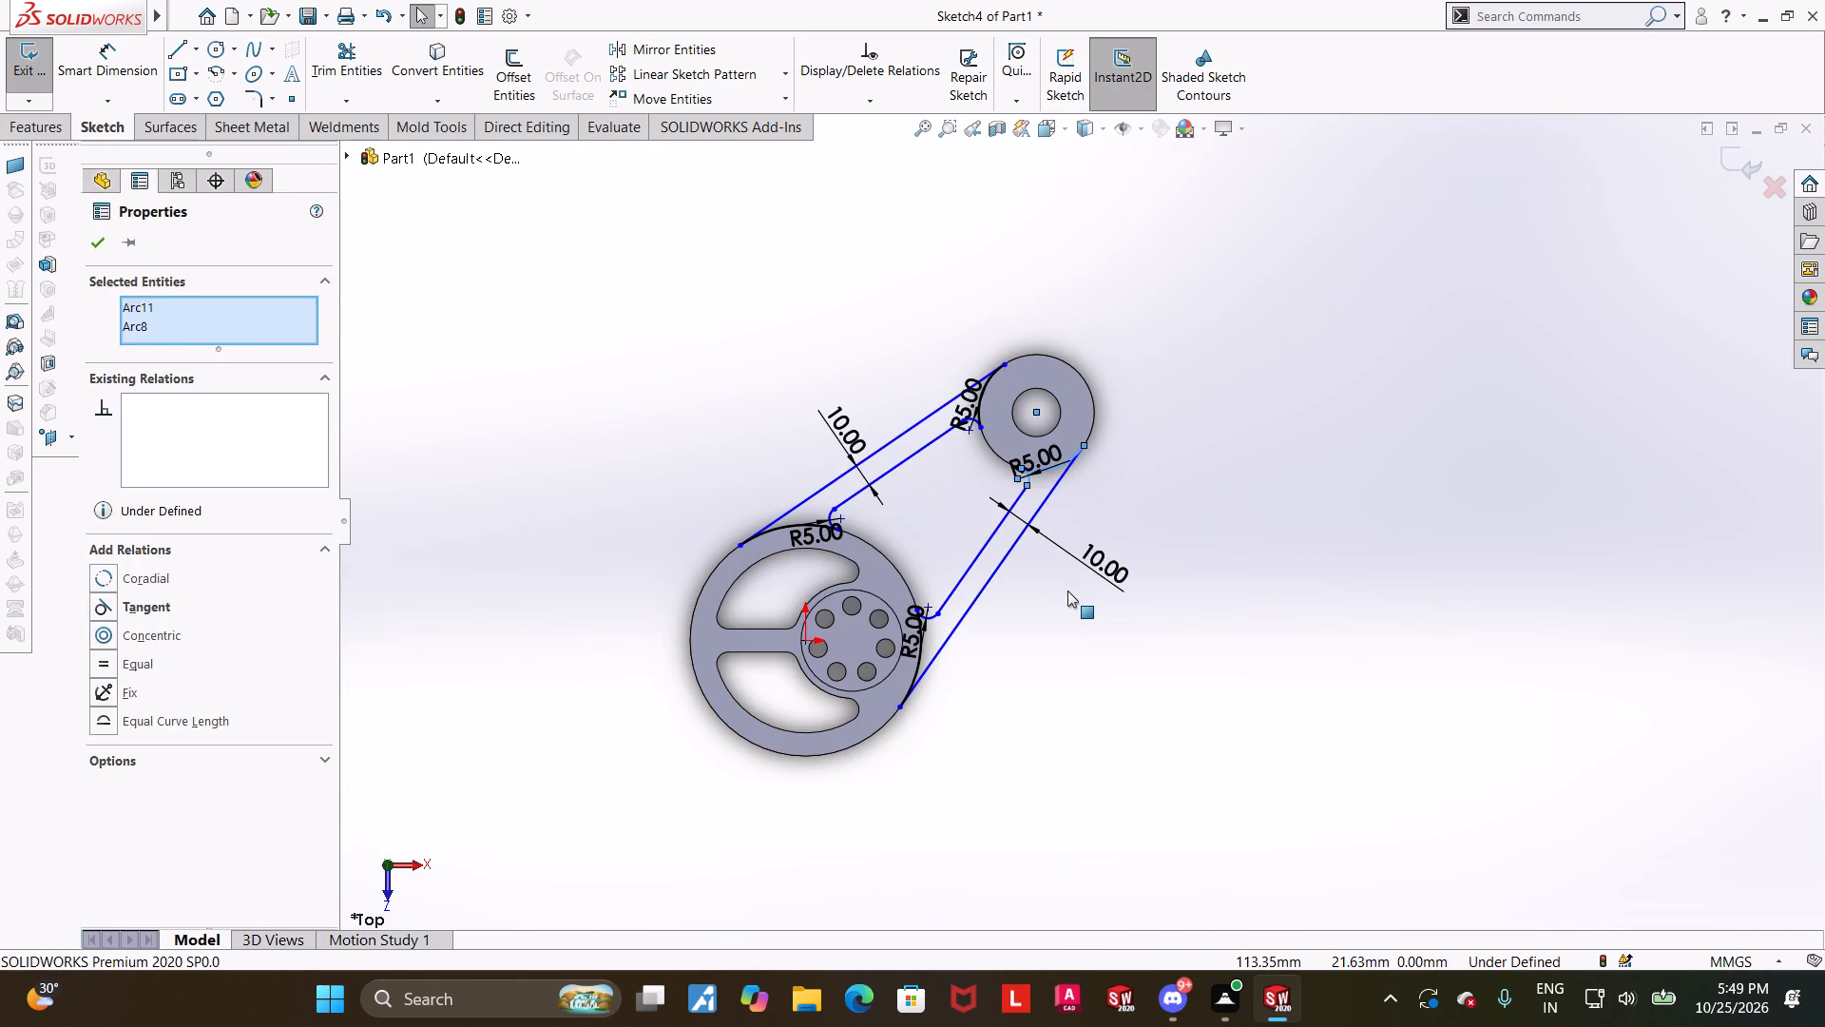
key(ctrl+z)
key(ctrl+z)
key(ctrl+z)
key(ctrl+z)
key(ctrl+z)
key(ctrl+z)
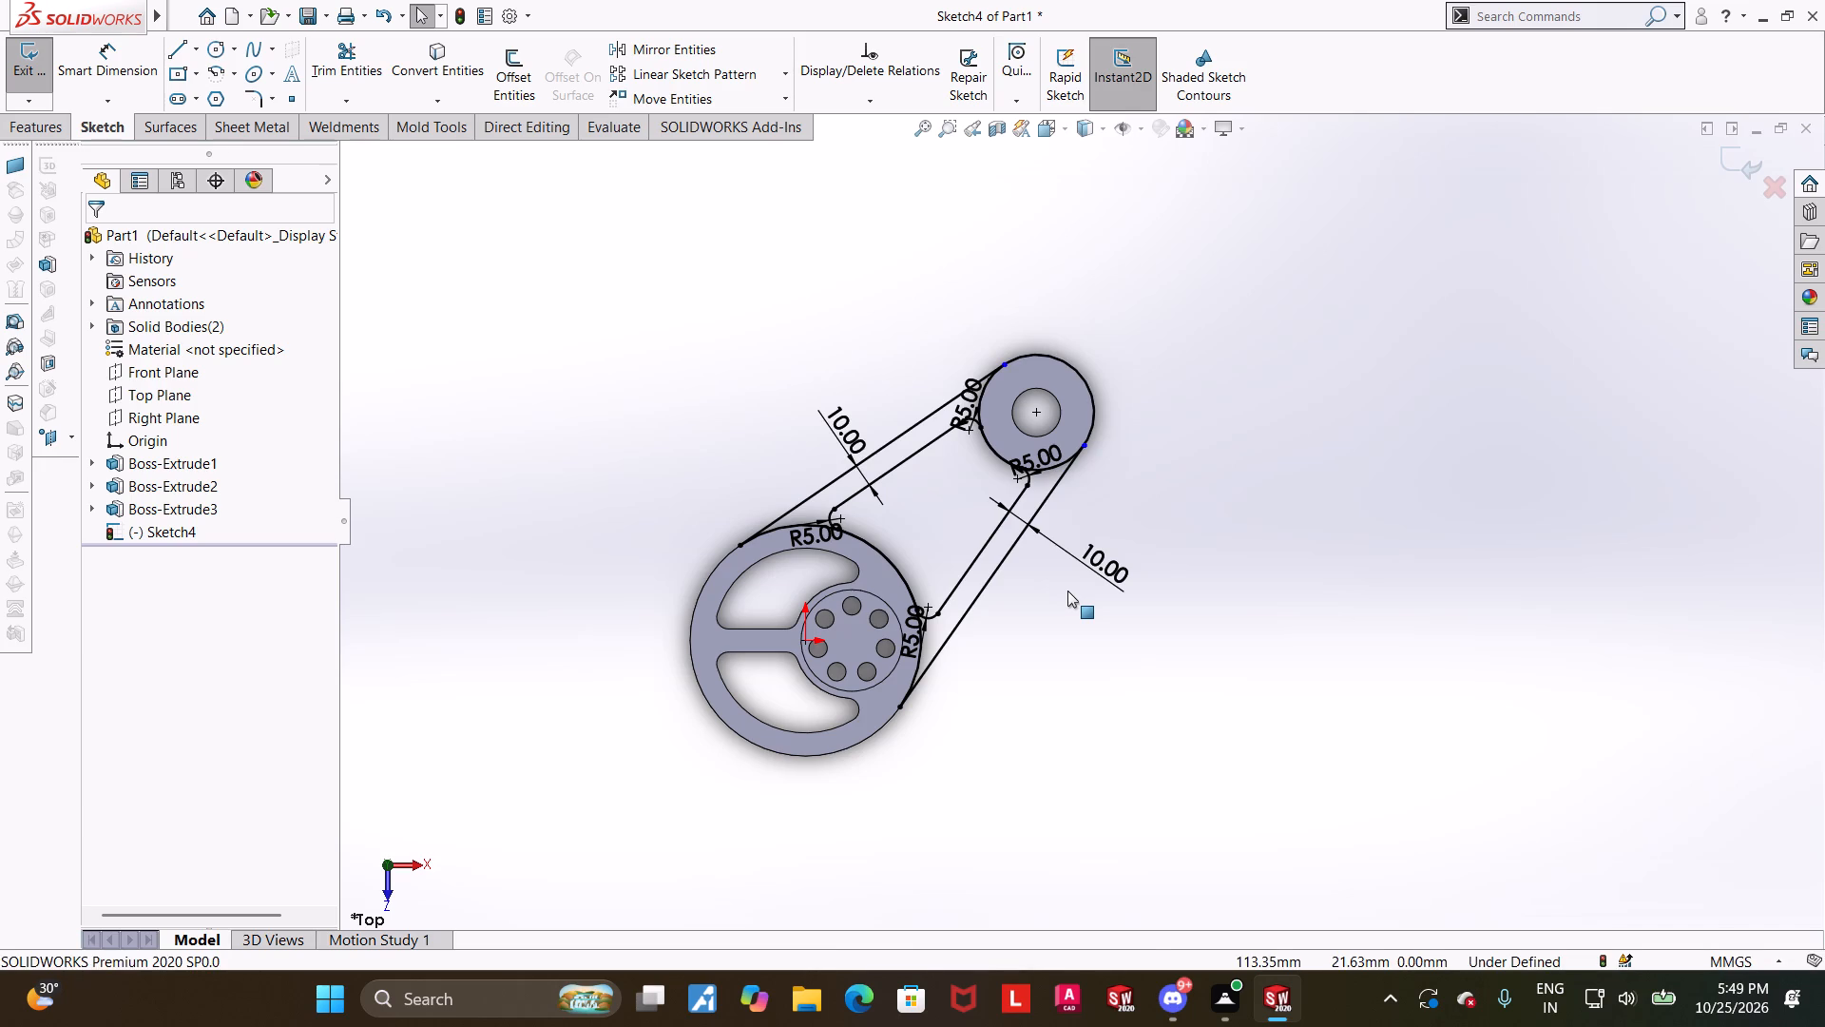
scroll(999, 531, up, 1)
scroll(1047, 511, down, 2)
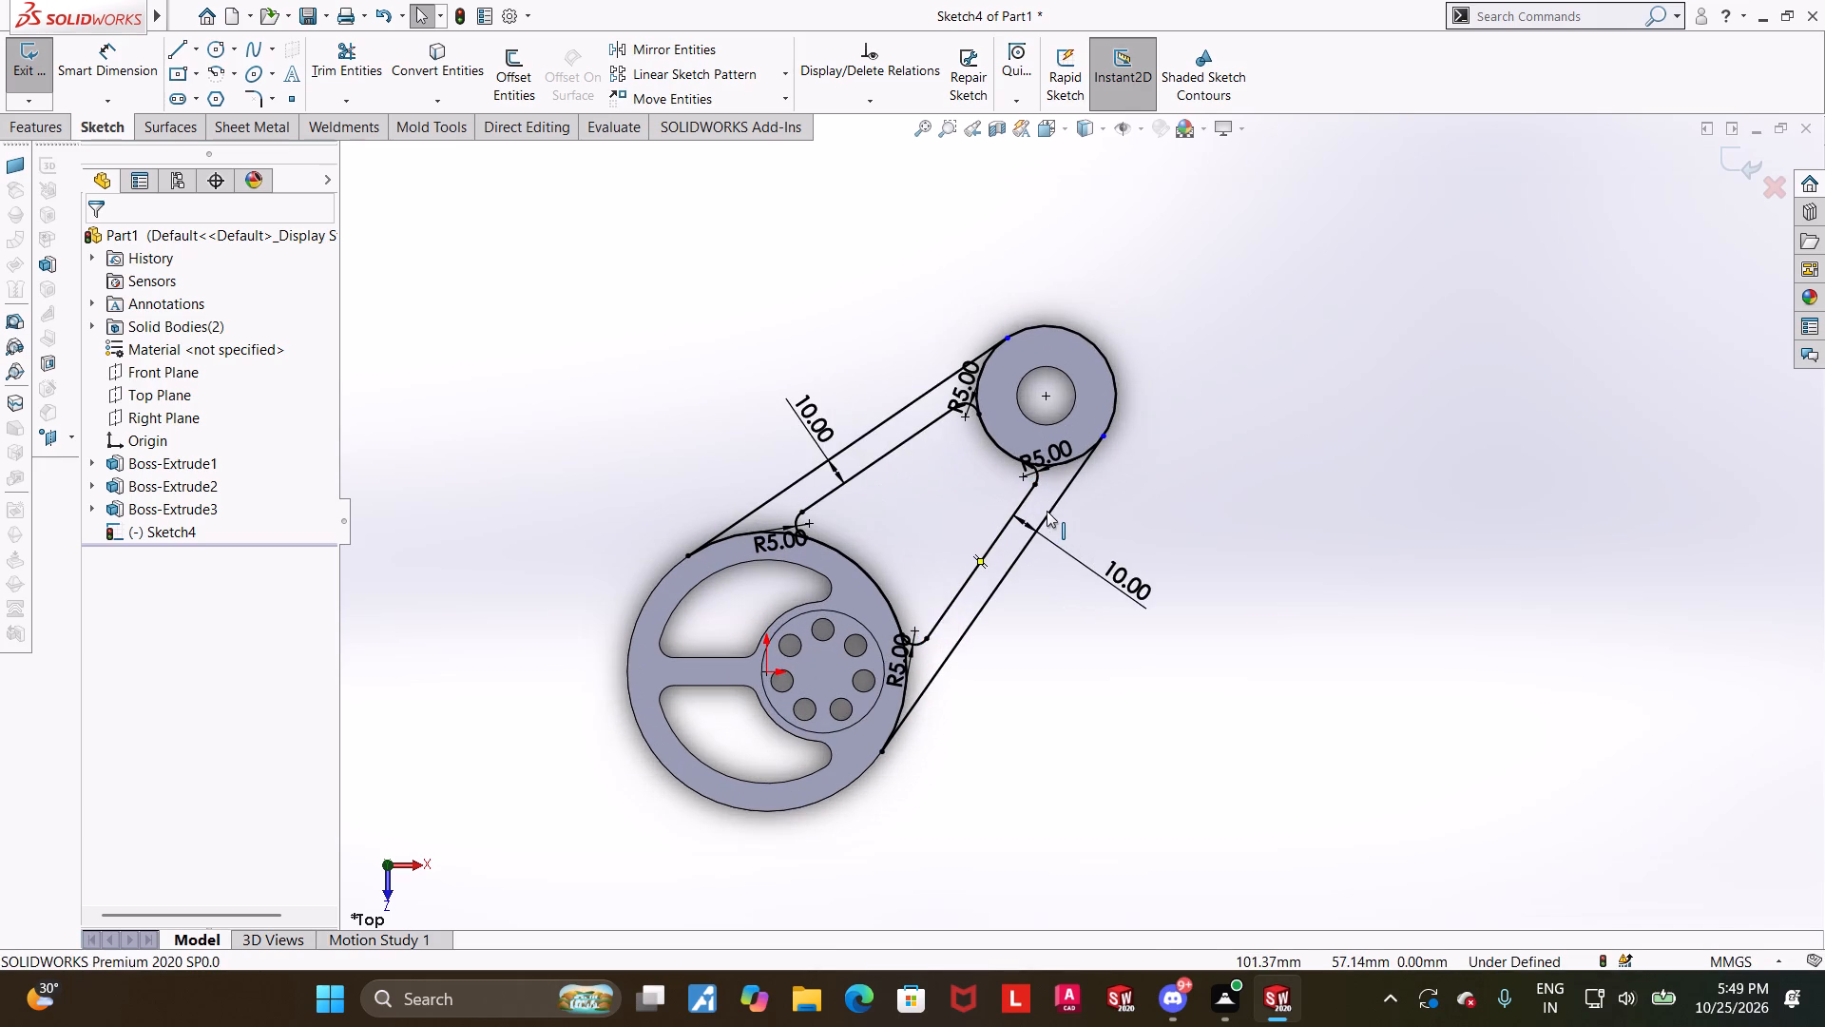
Trim away the boss circle's far outer portion beyond the two tangent points.
click(352, 41)
drag(1058, 350, 1102, 321)
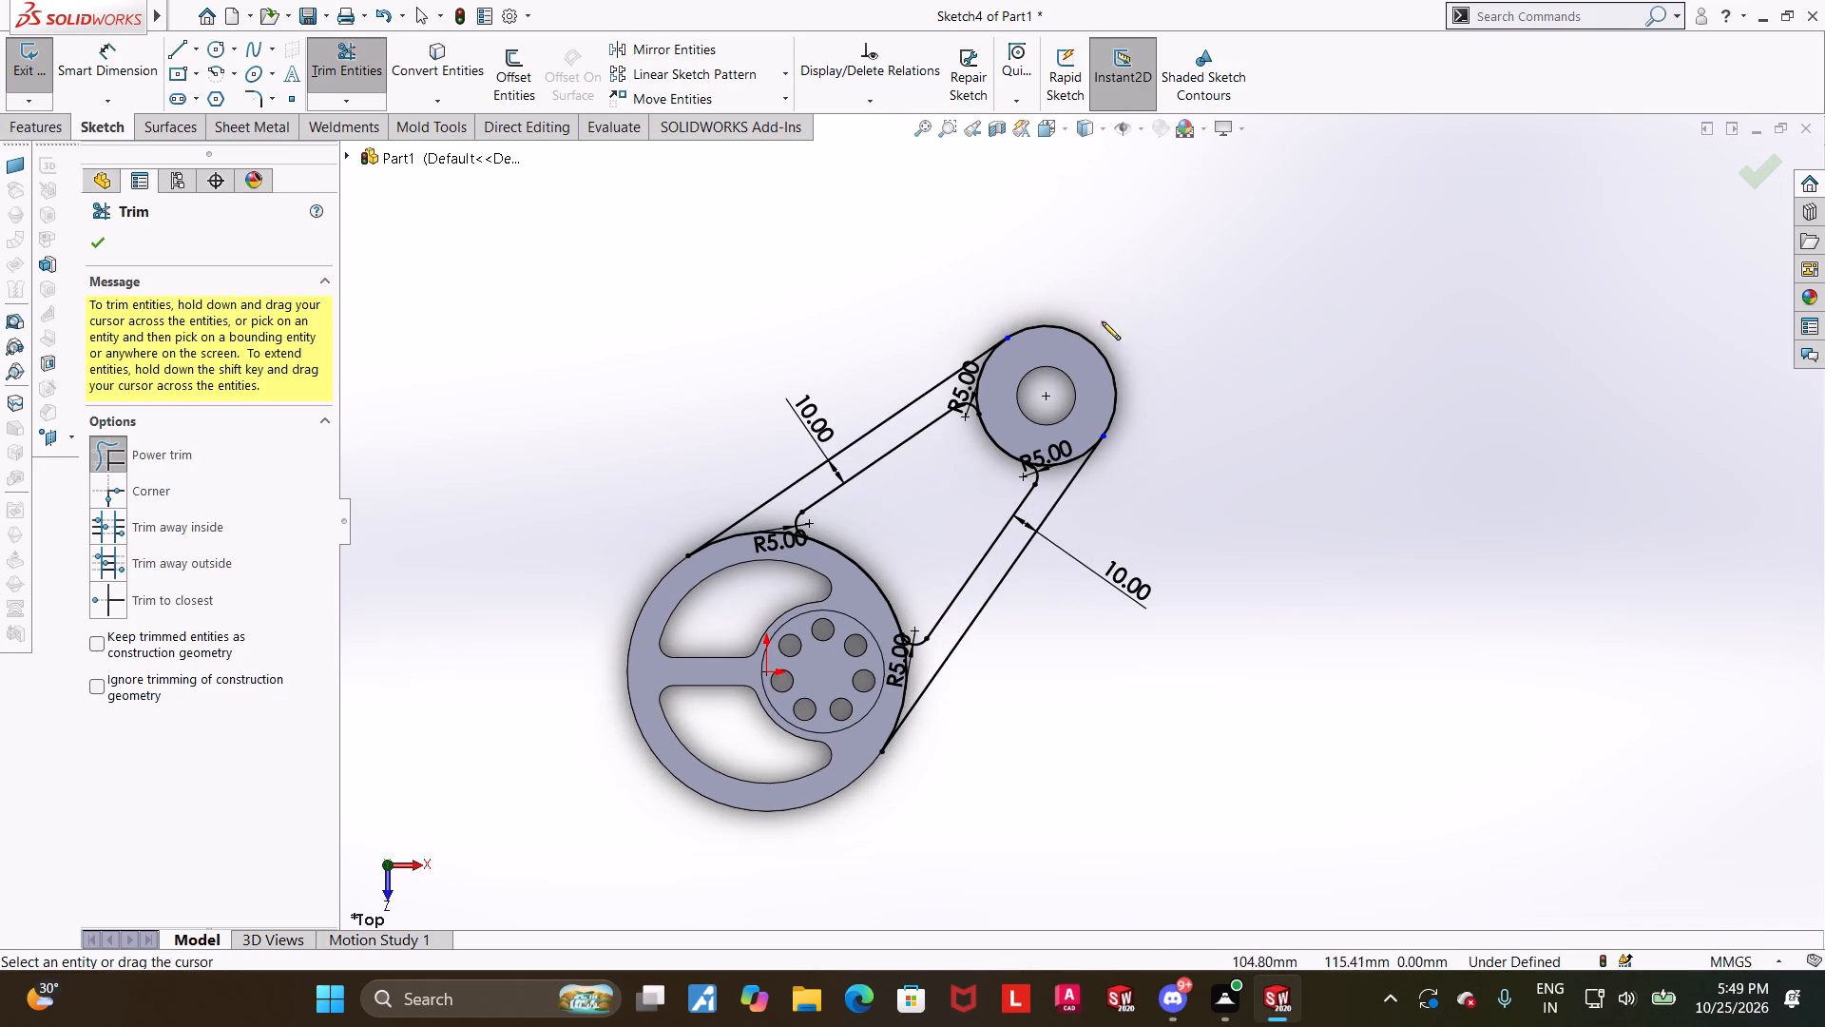
drag(1102, 321, 1296, 188)
key(Escape)
Check the web profile against the ring and boss in 3D and exit the sketch.
scroll(1249, 321, up, 4)
scroll(1071, 471, down, 5)
middle_drag(1063, 706, 714, 501)
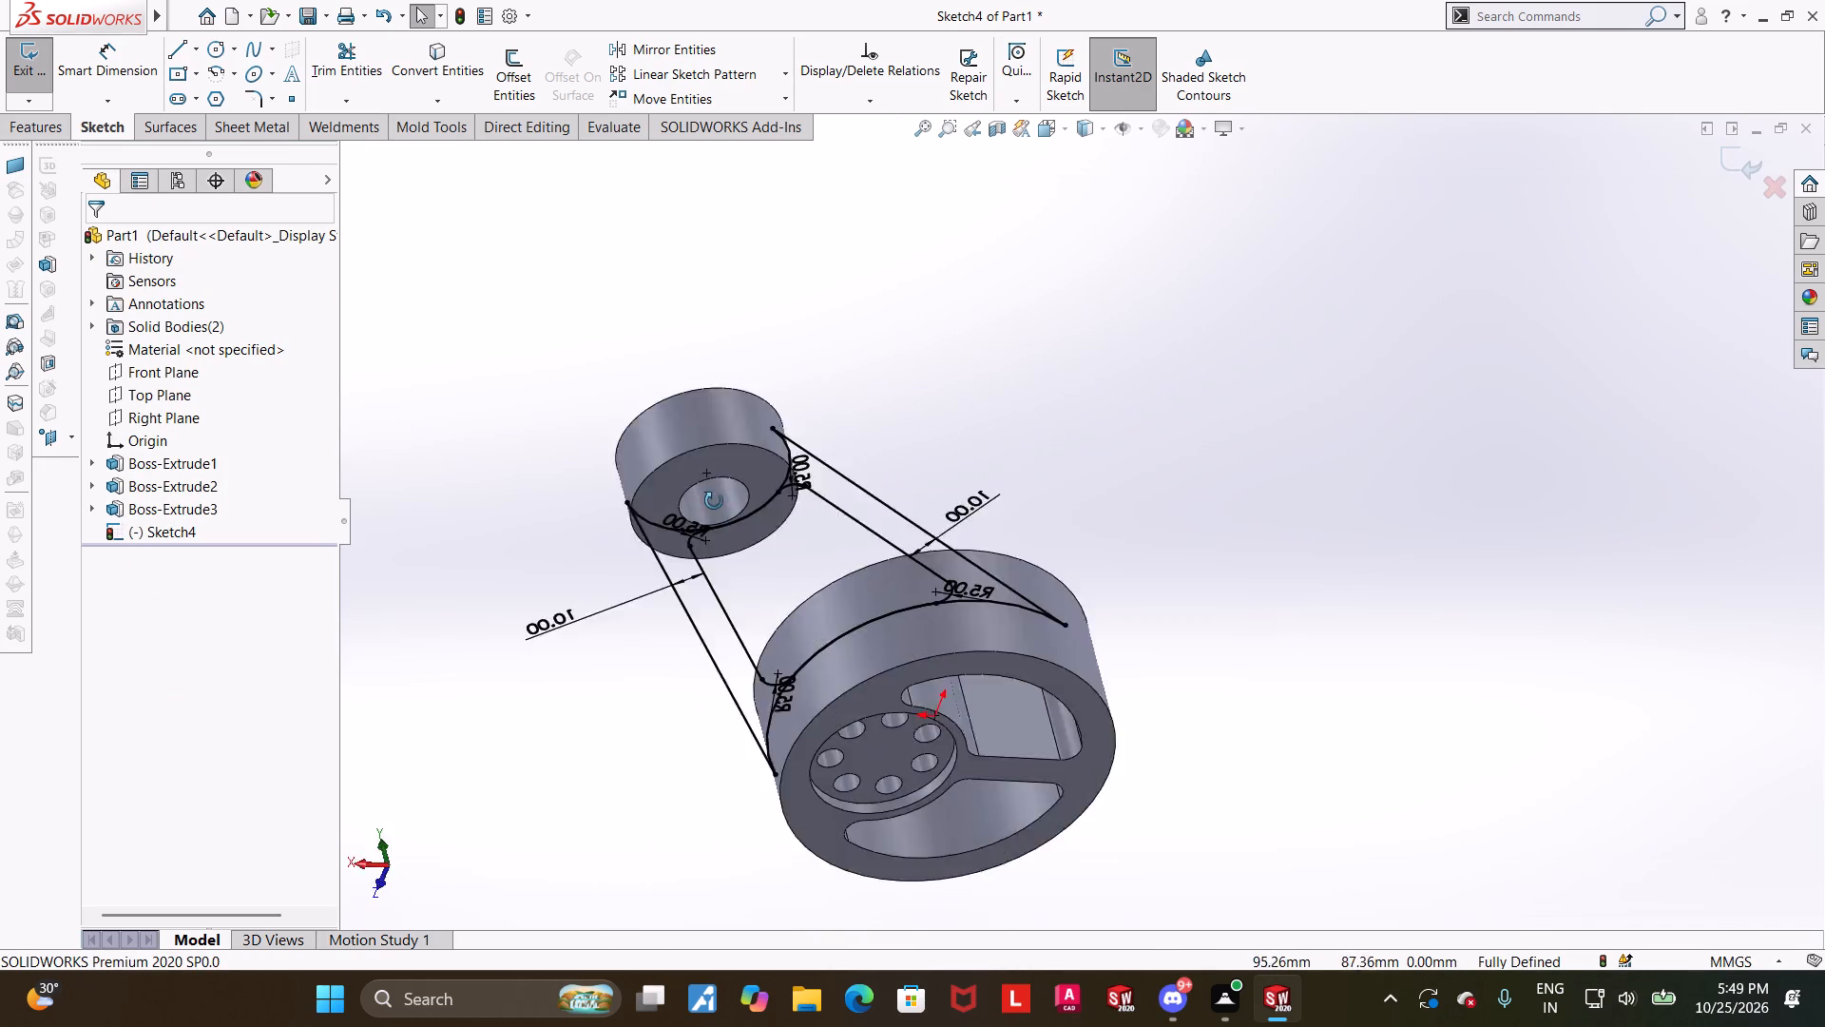
middle_drag(714, 501, 1082, 668)
middle_drag(1316, 469, 1303, 502)
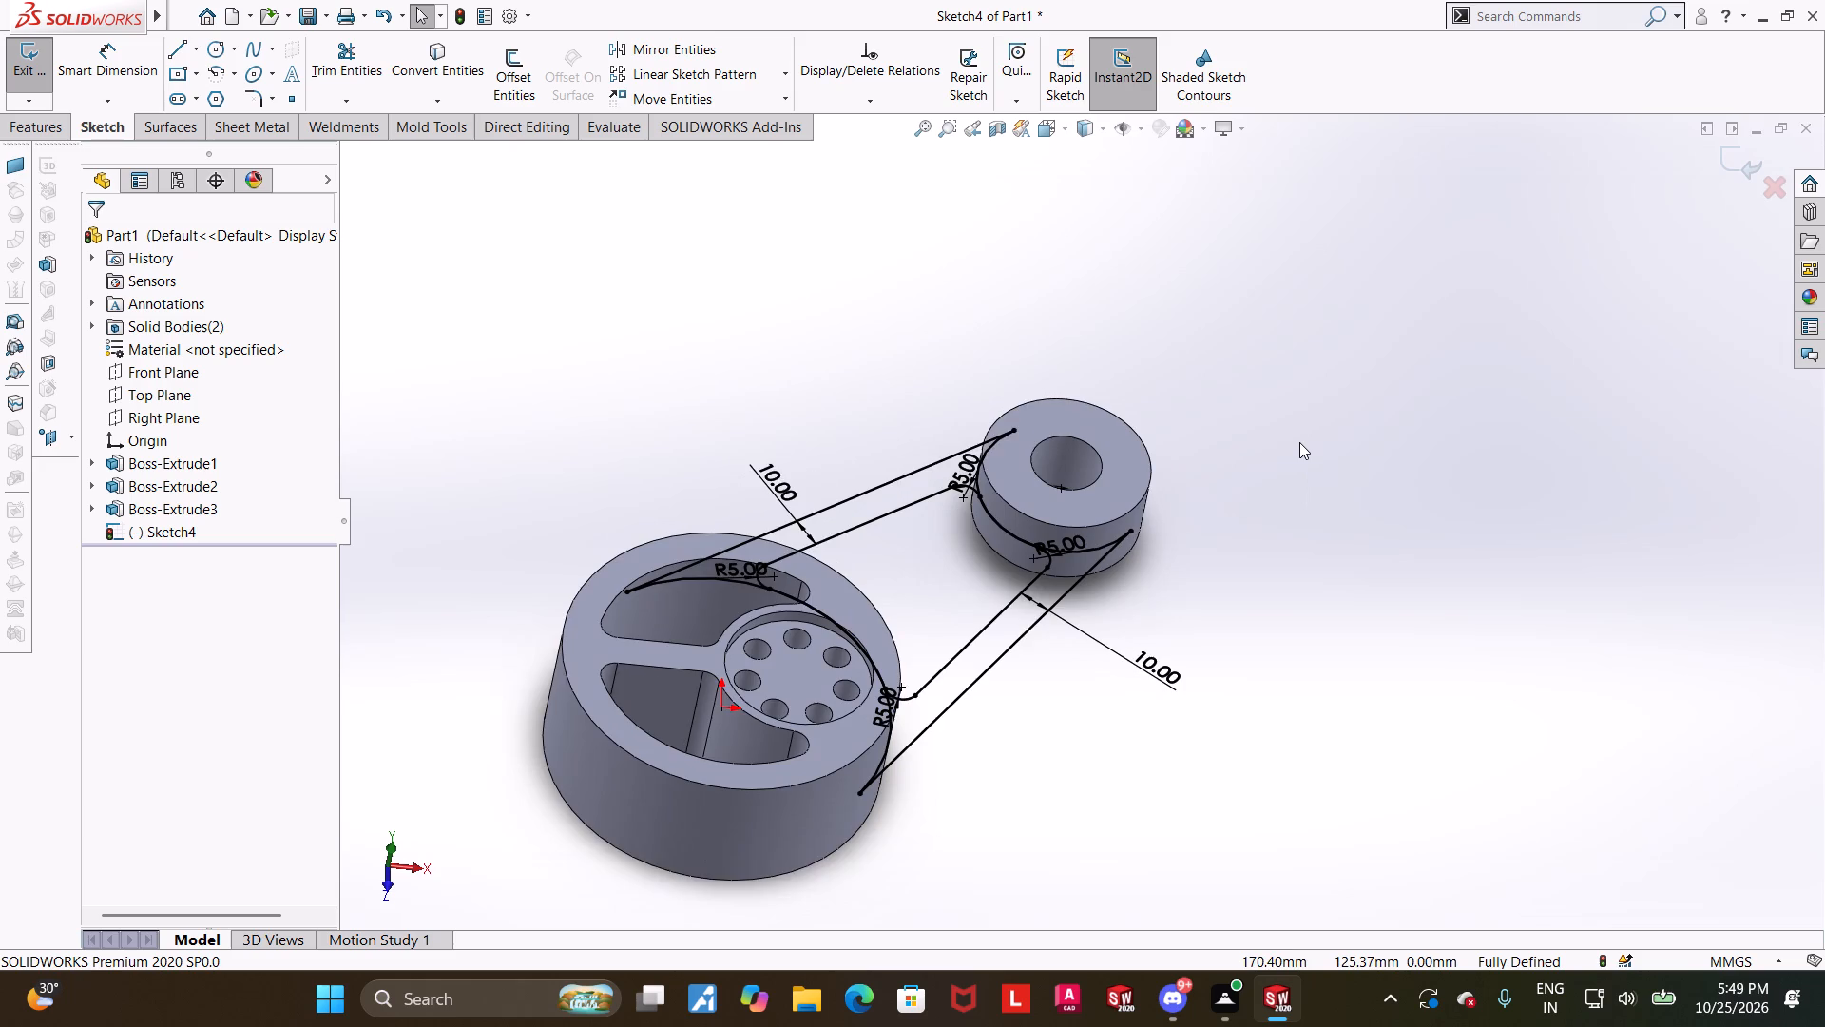
scroll(1299, 442, up, 1)
click(1730, 156)
scroll(1145, 535, up, 2)
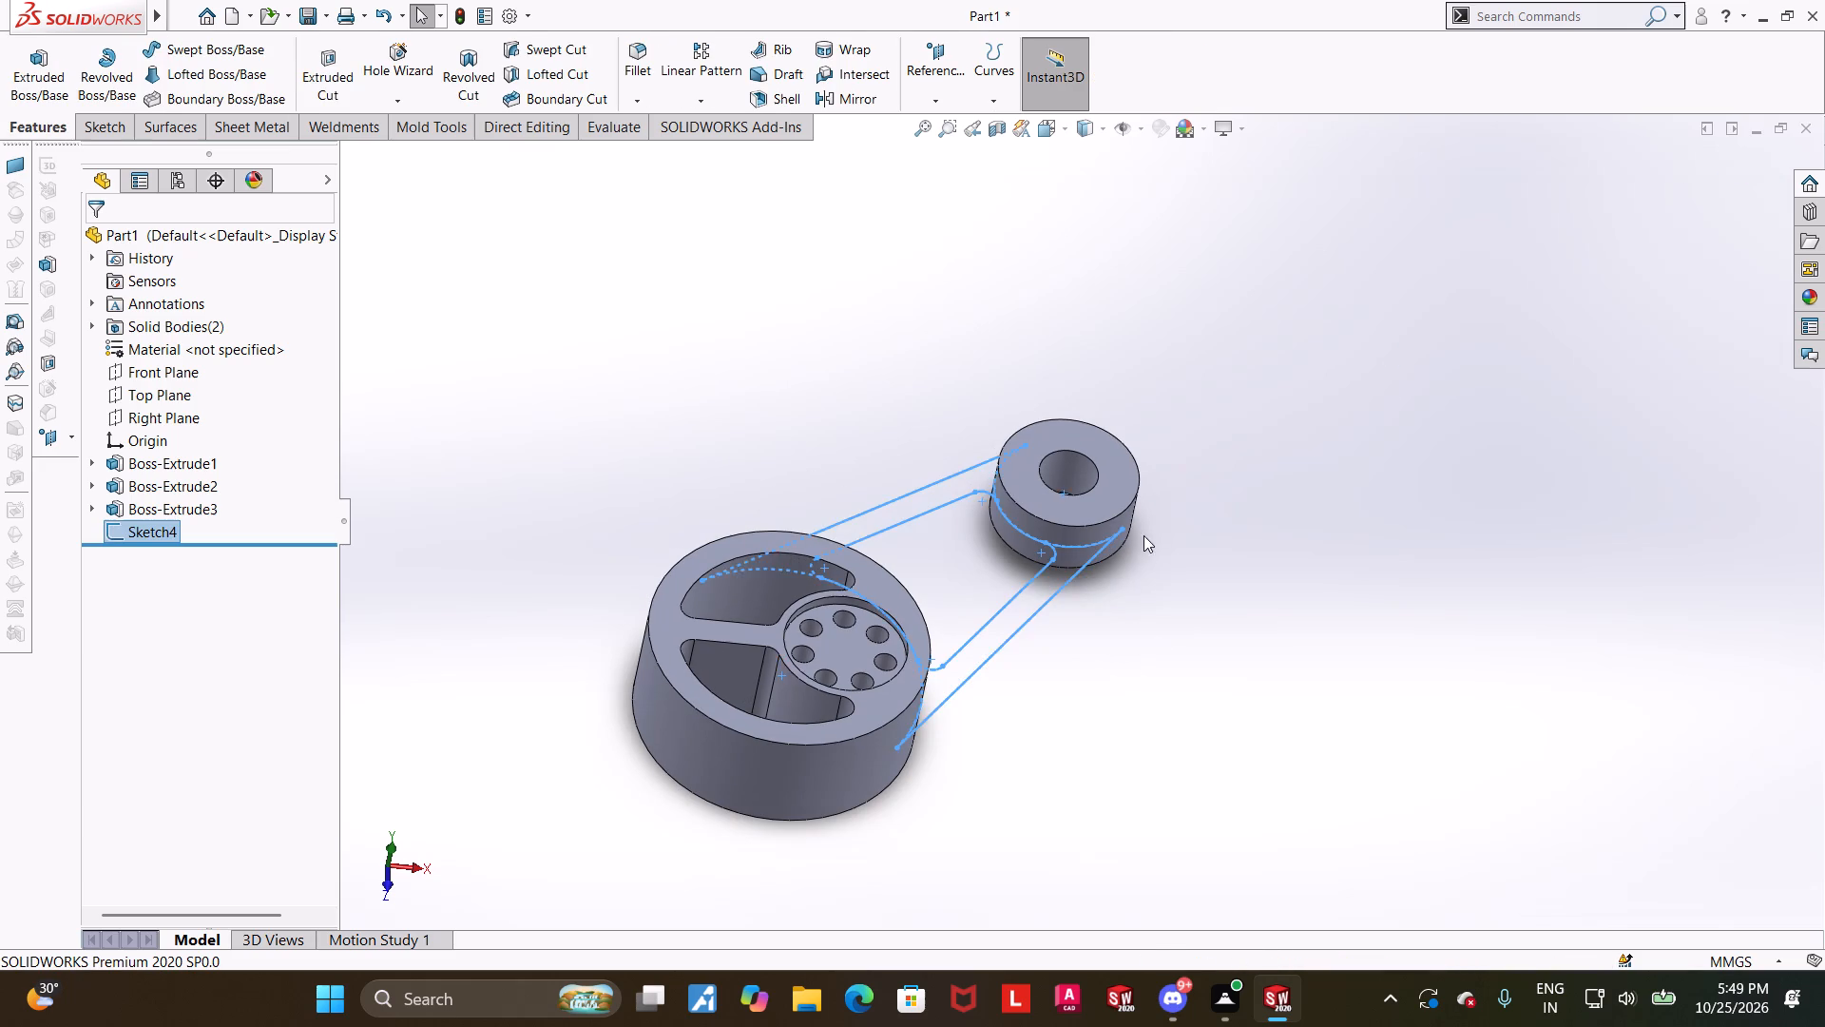
middle_drag(1145, 602, 1105, 597)
click(1205, 586)
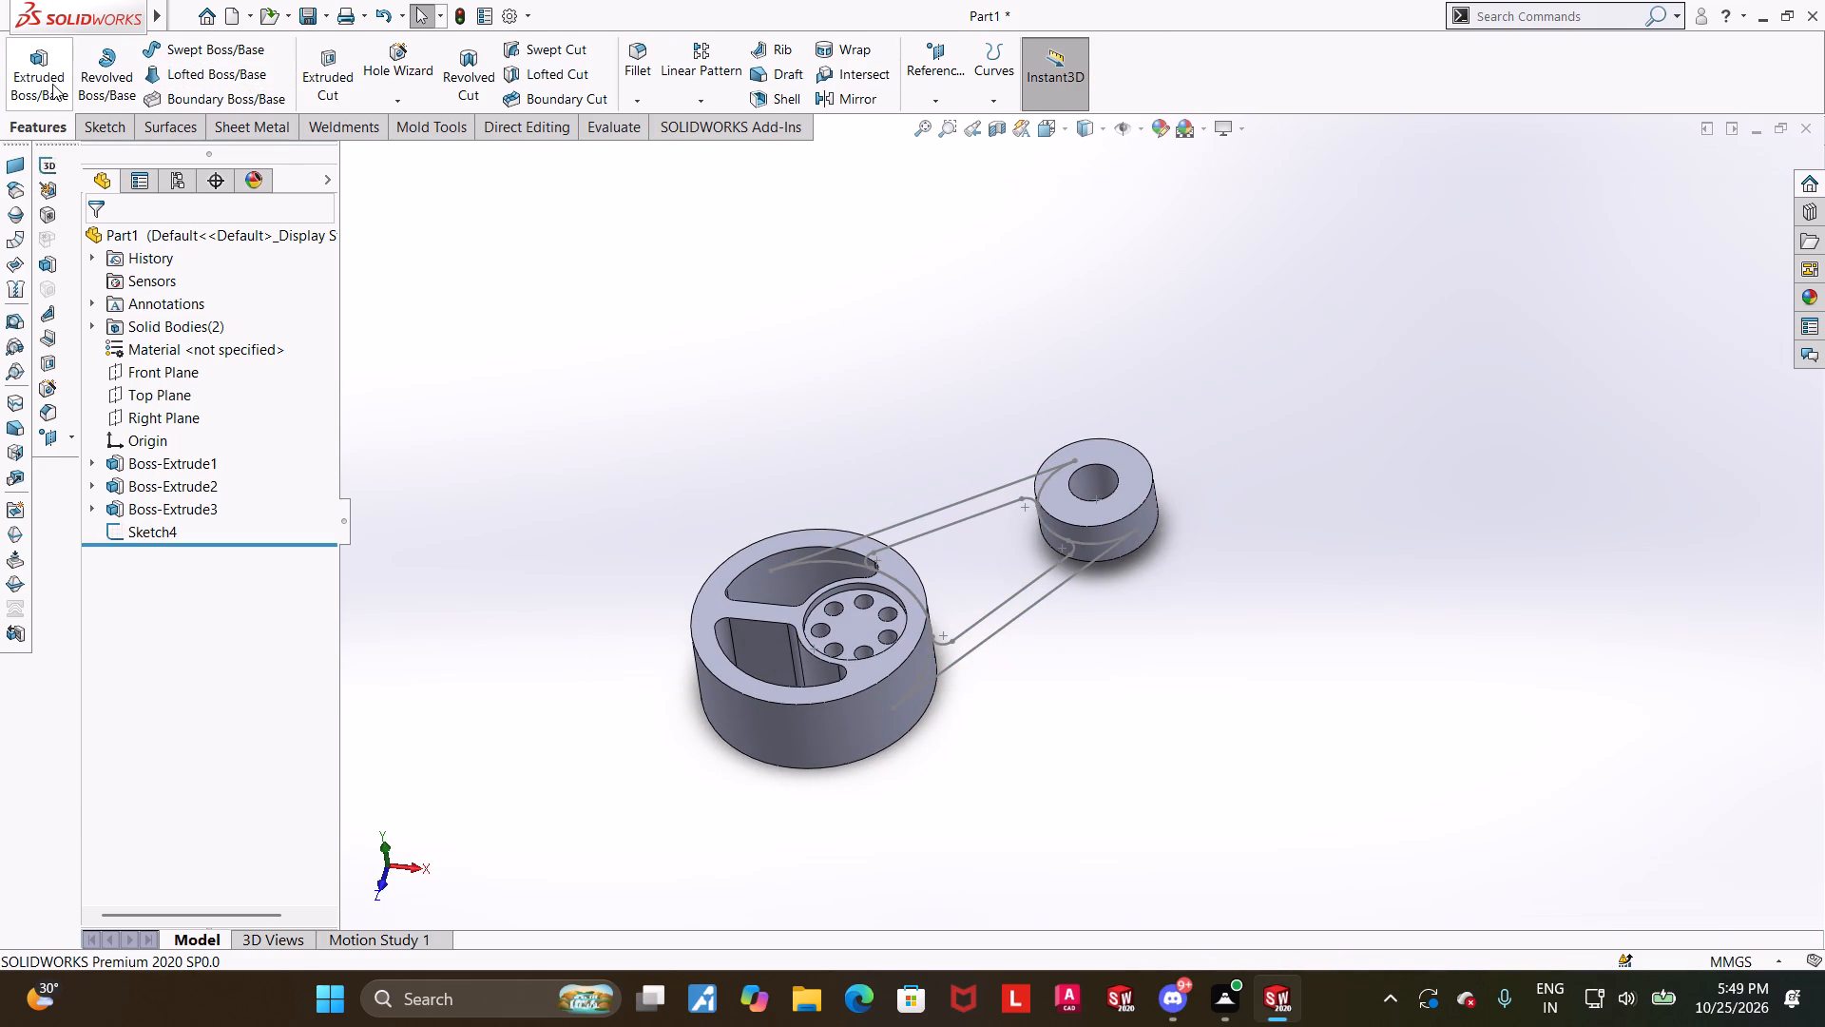
Set up a Mid Plane boss extrusion of Sketch4, using only the two arm regions between ring and boss as contours.
click(52, 84)
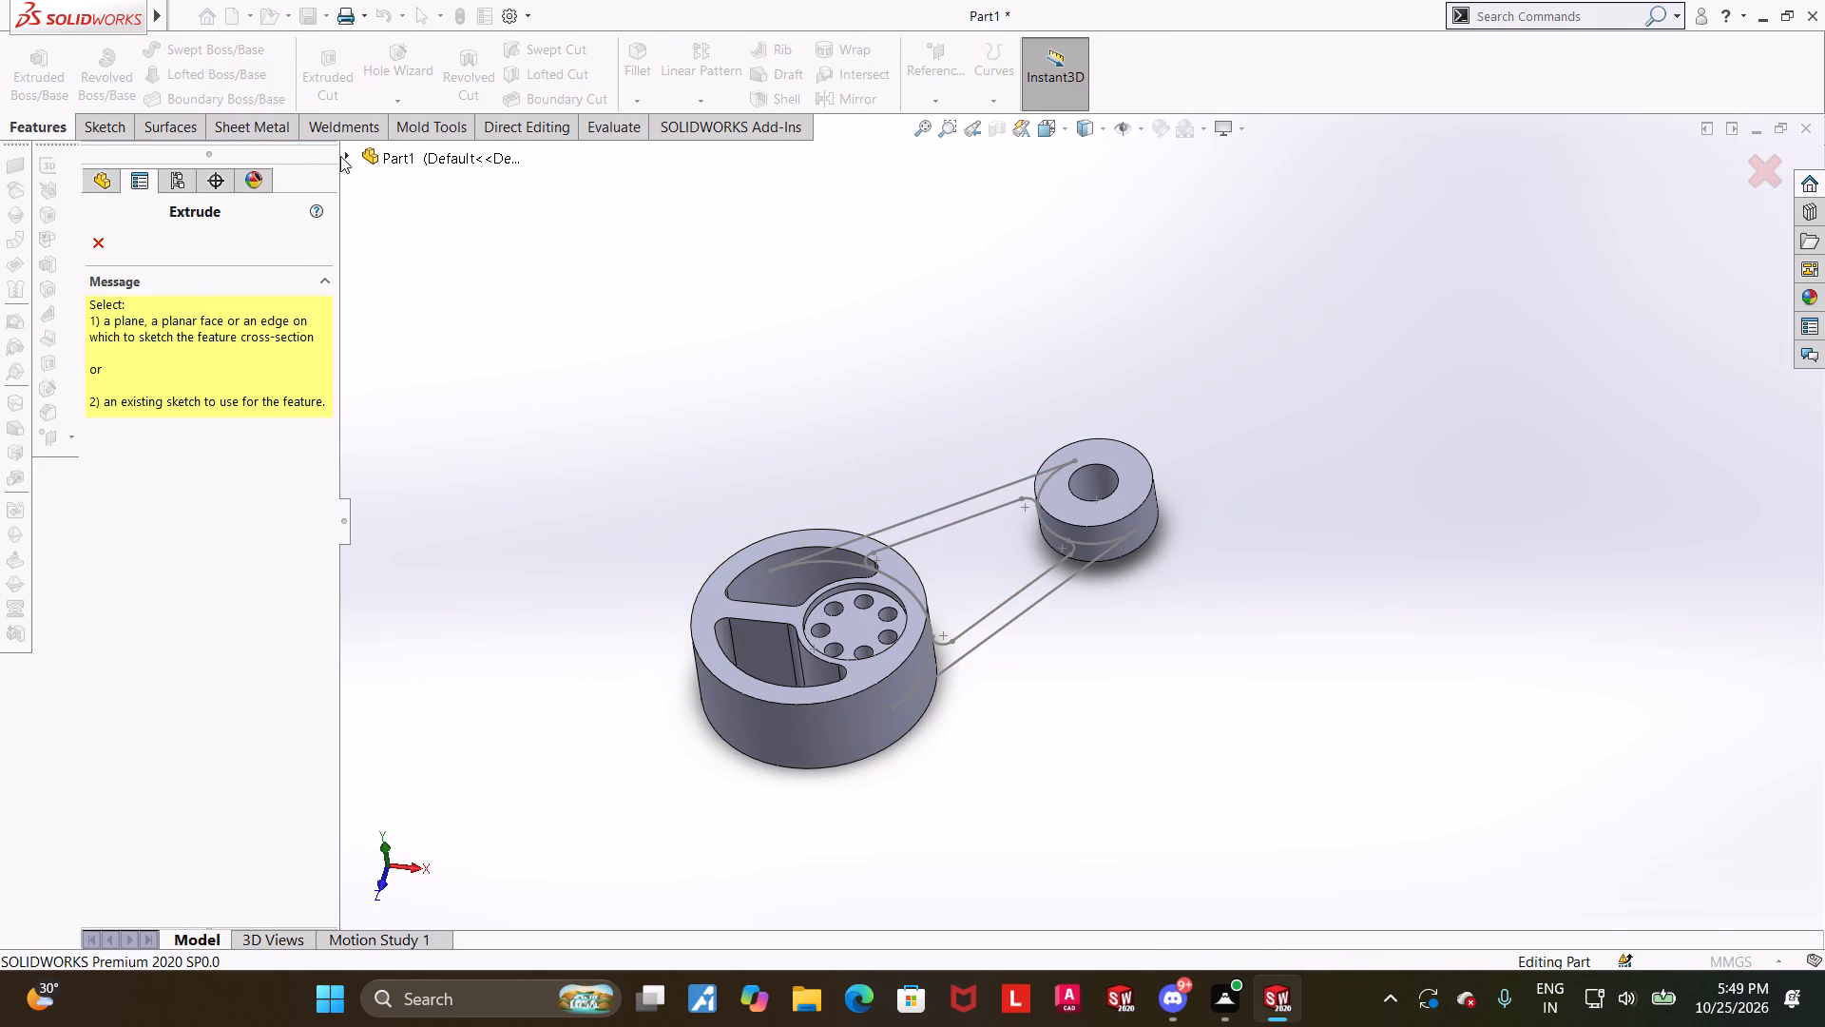
click(347, 155)
click(405, 446)
middle_click(1337, 605)
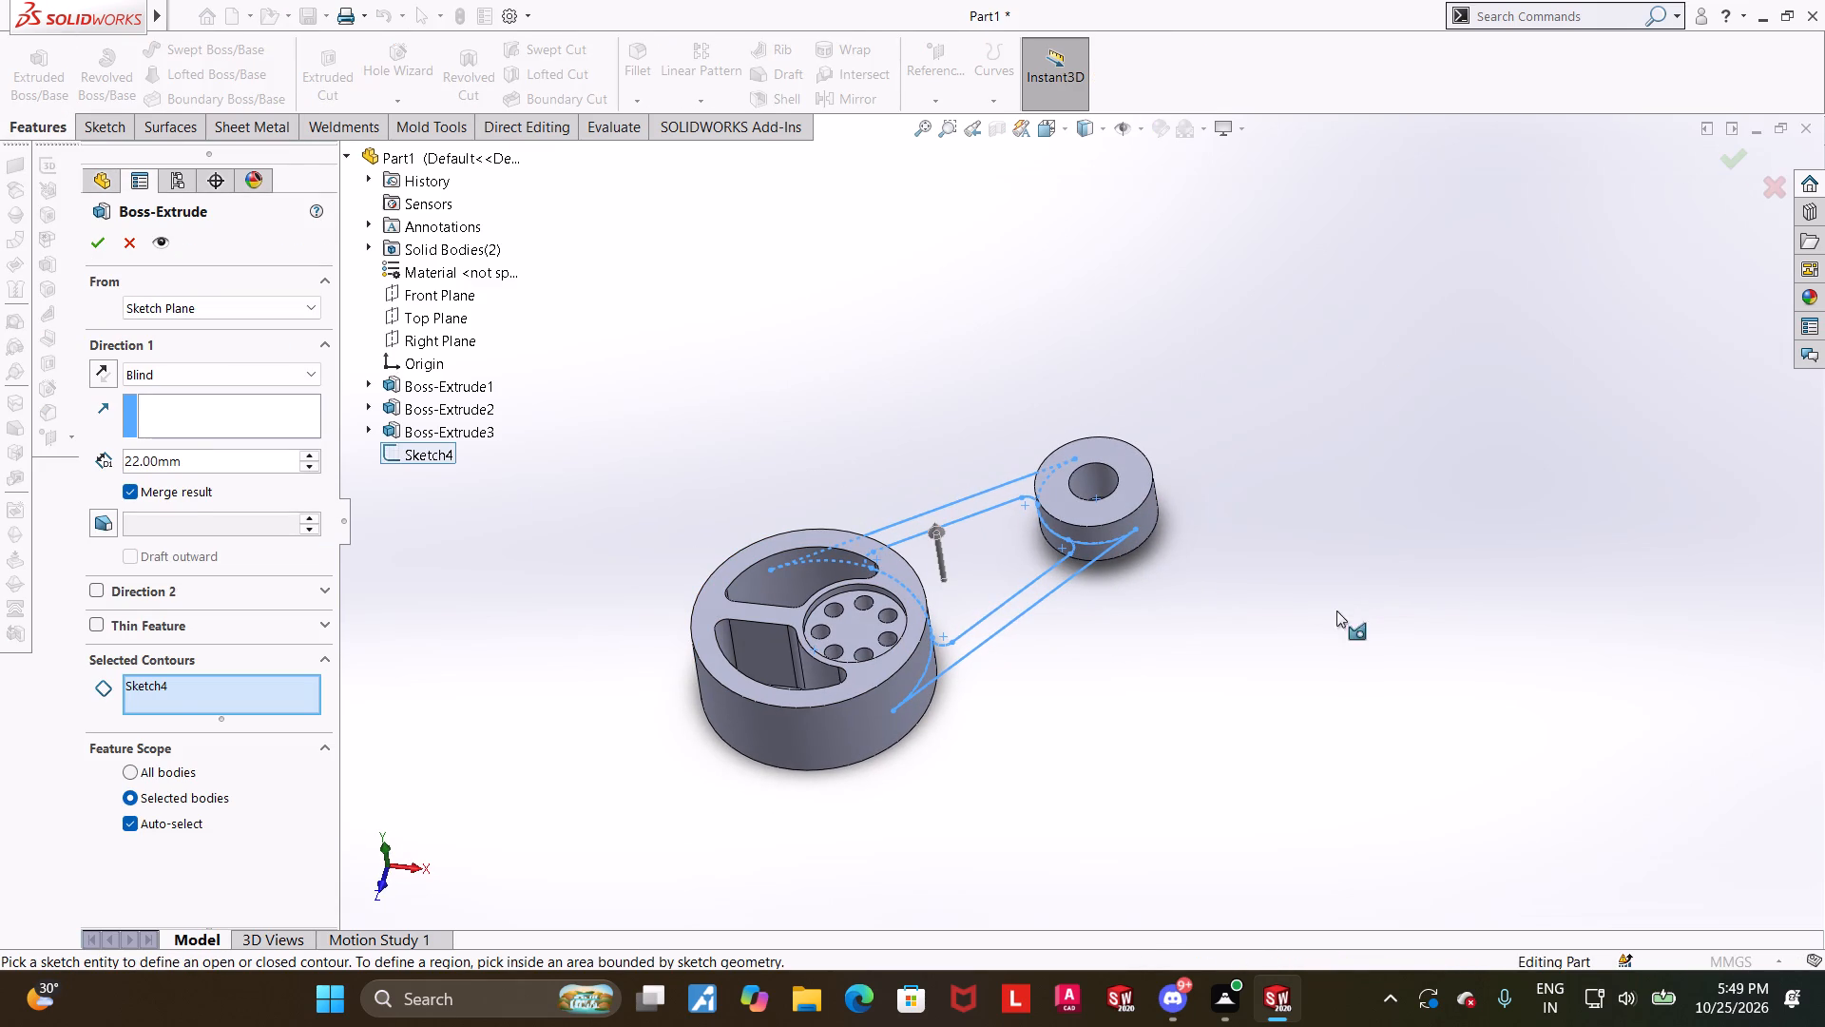
right_click(171, 696)
click(240, 723)
click(239, 716)
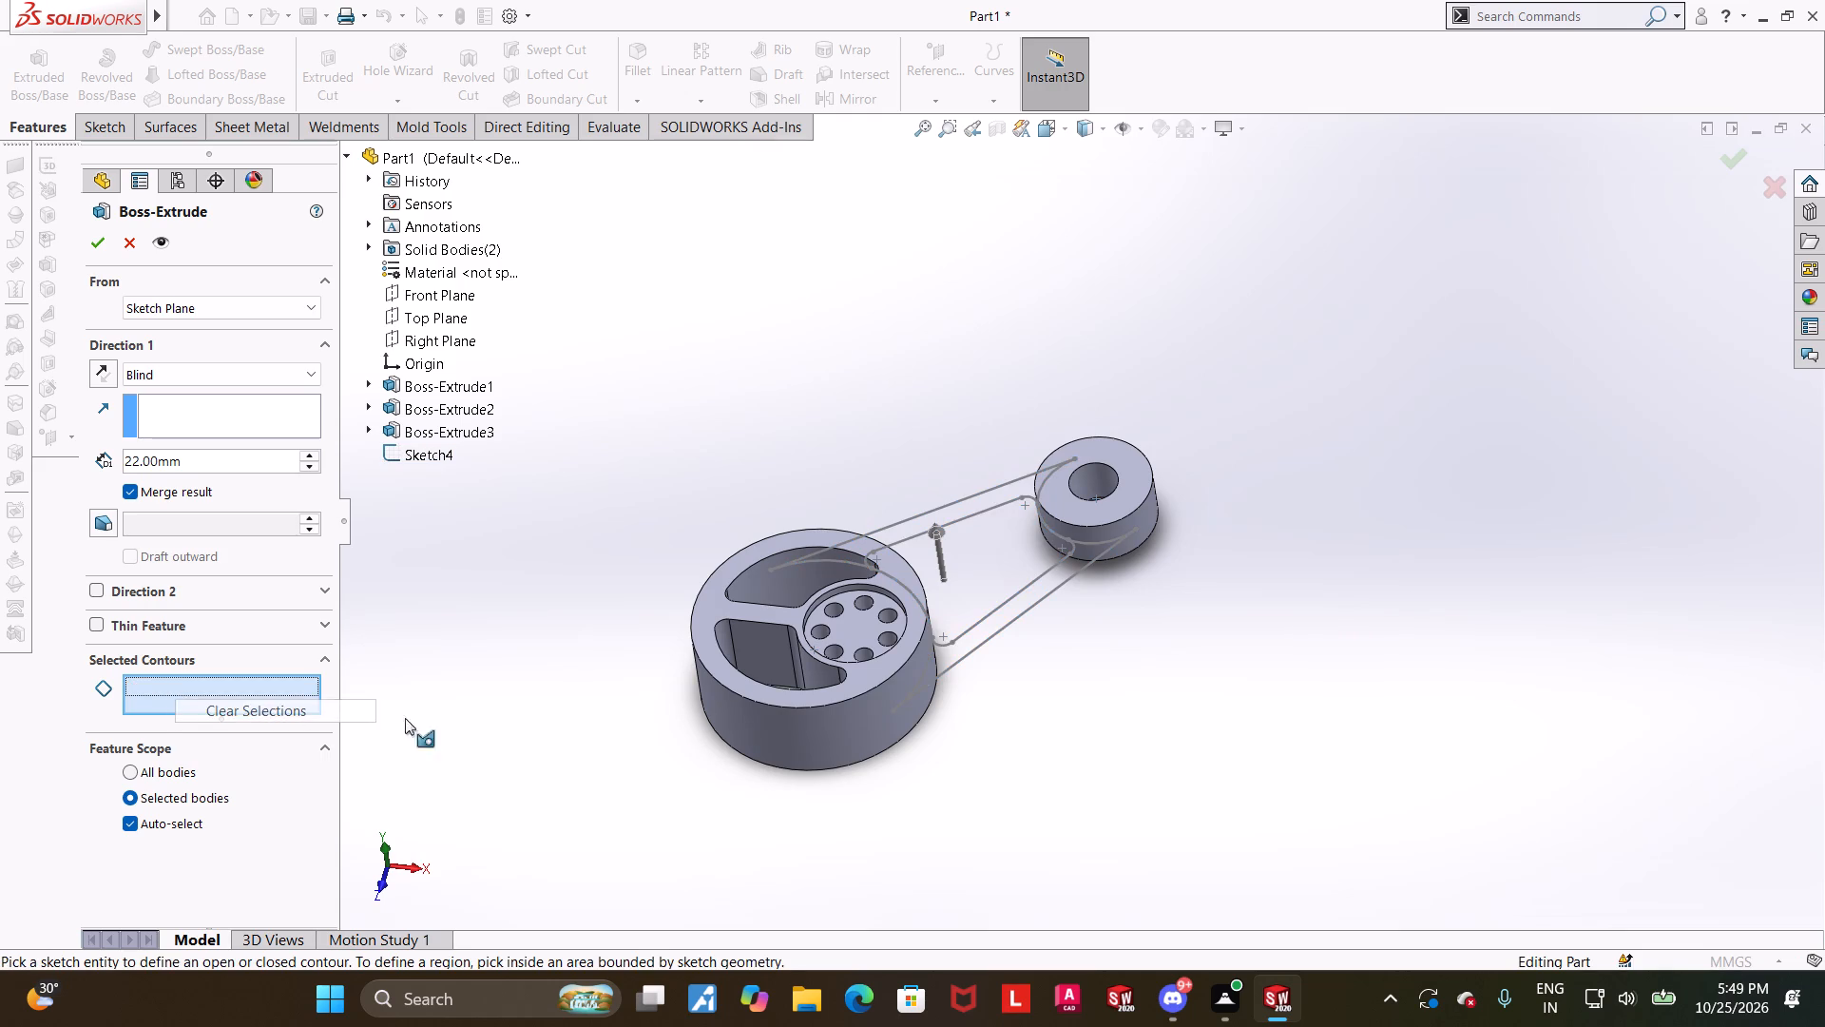
click(993, 617)
middle_drag(1239, 632, 1246, 694)
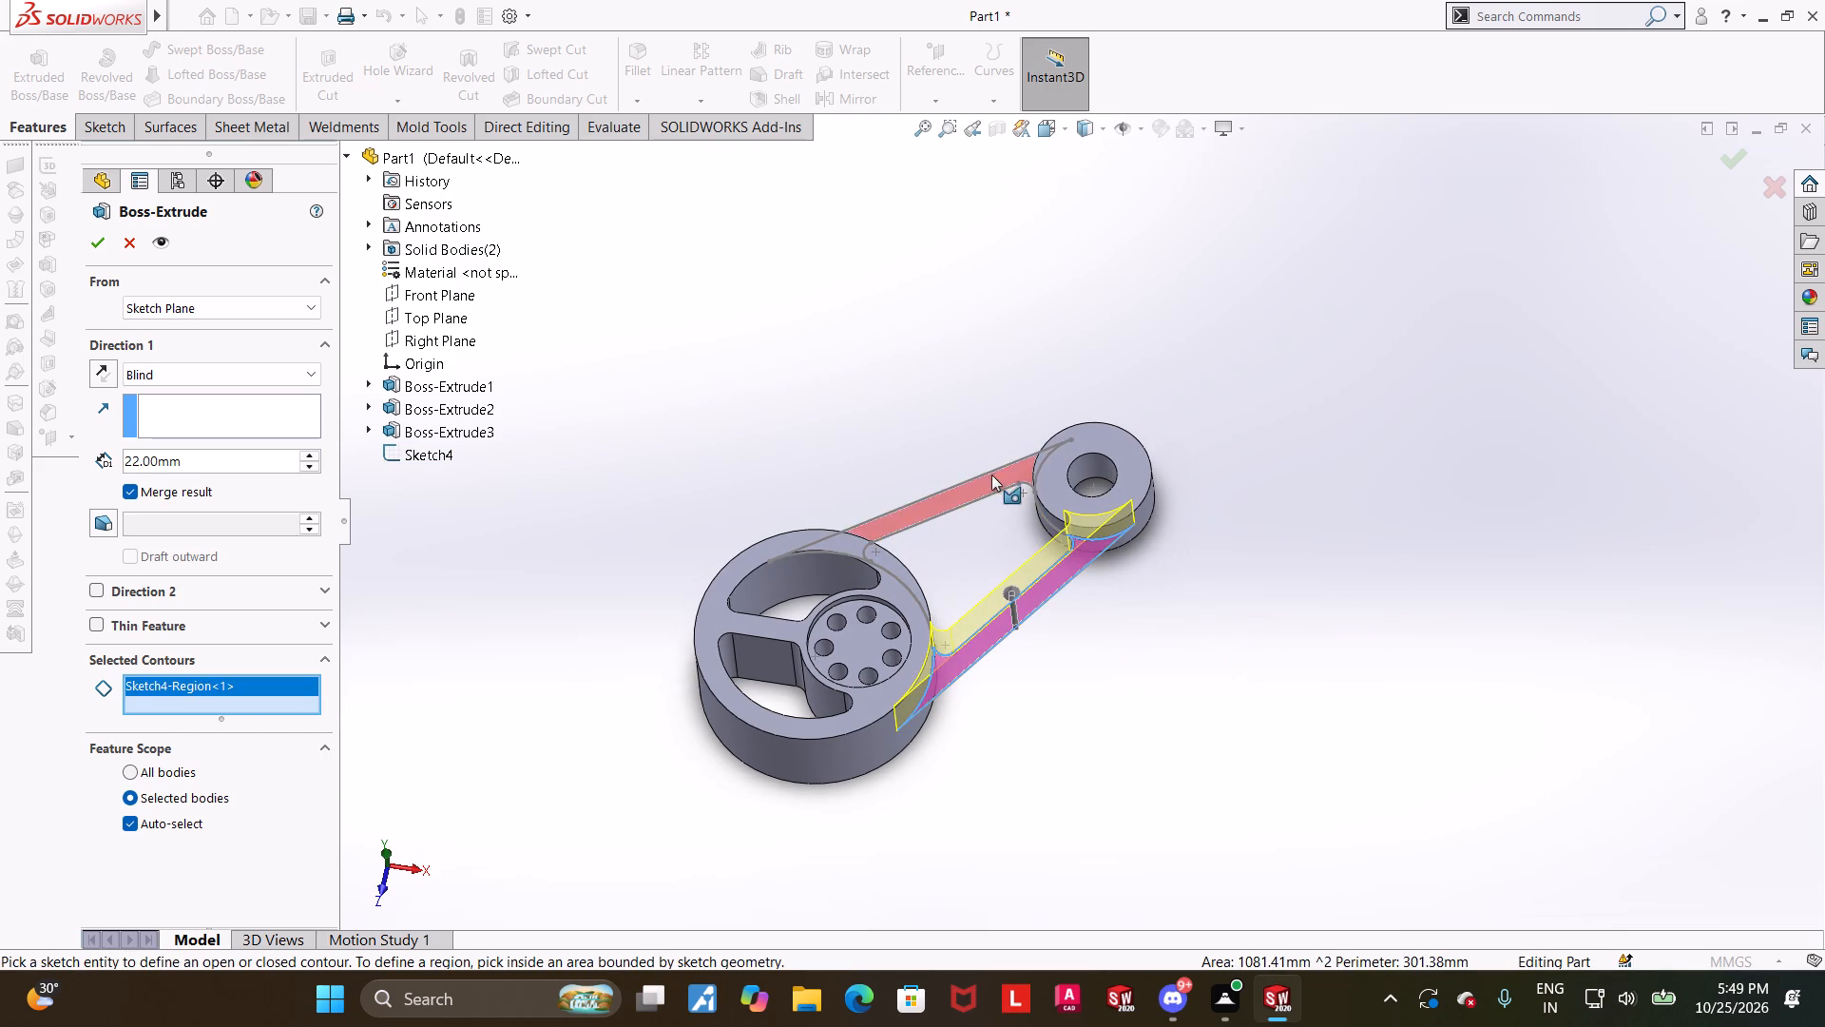
click(989, 481)
click(184, 384)
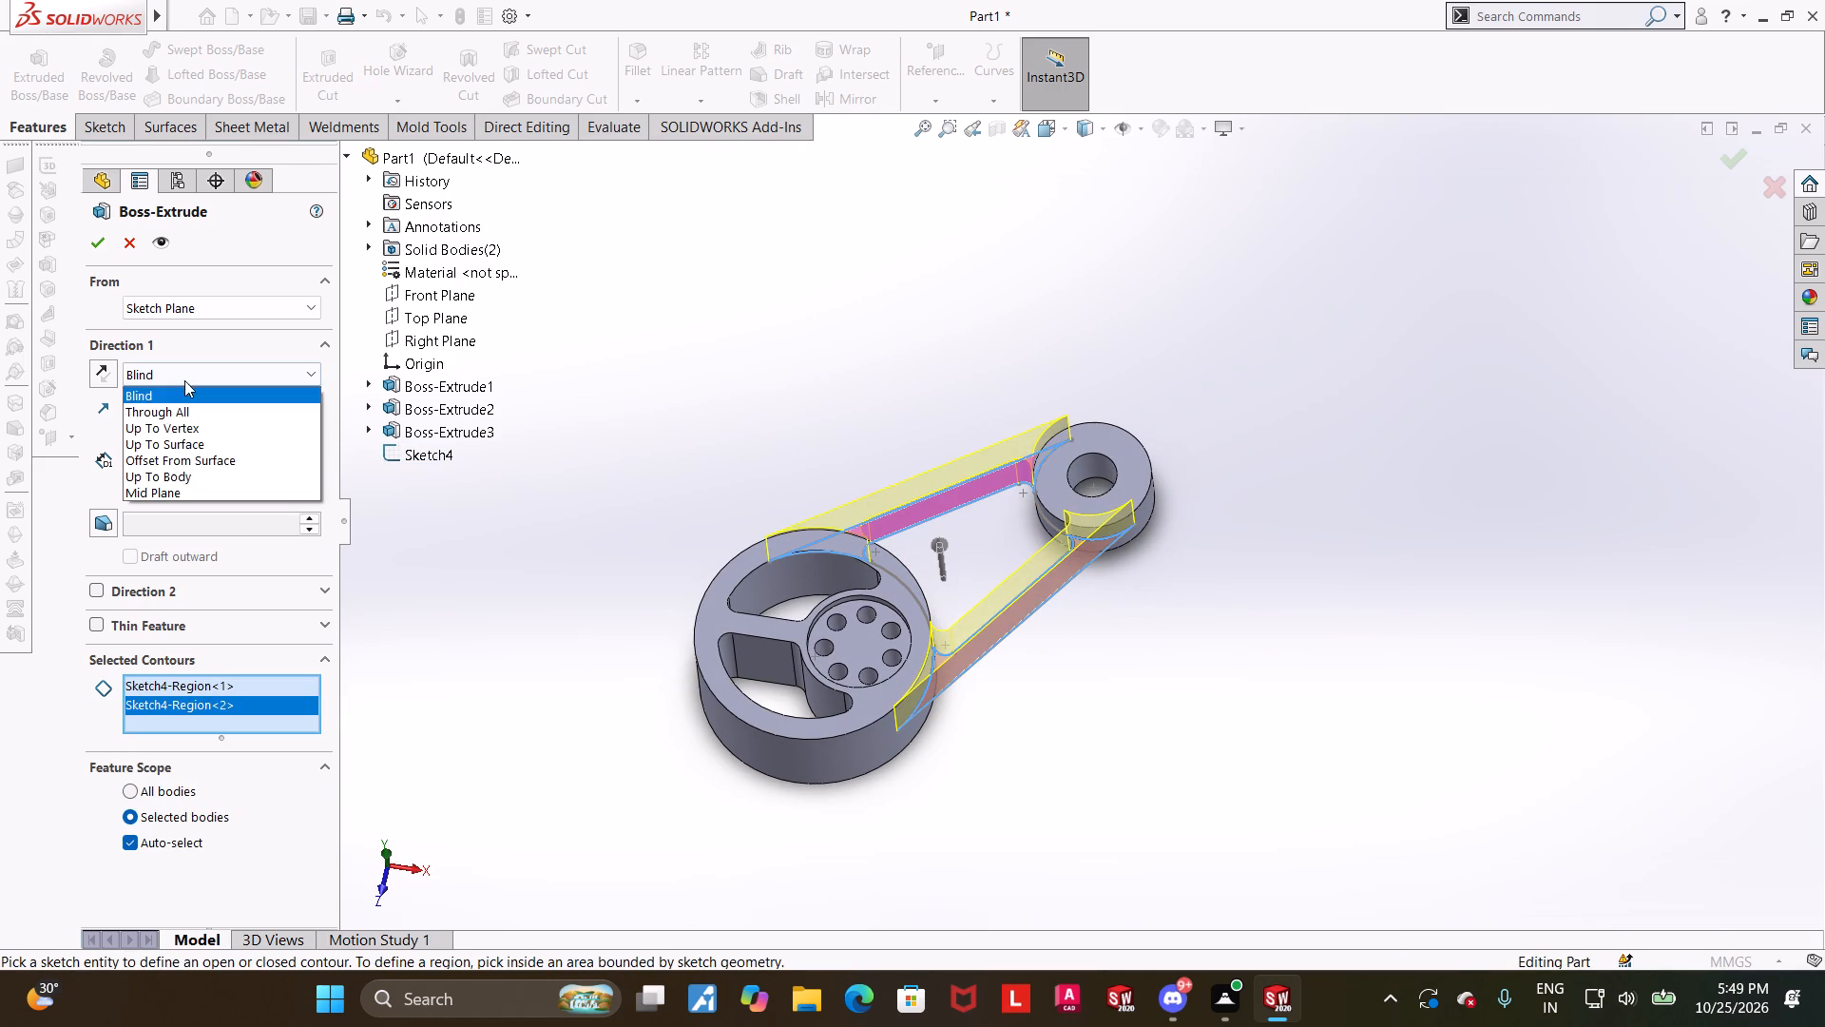
click(175, 493)
Examine the mid-plane arm preview from several angles against the thickness of the ring and the boss.
middle_drag(1446, 662, 1429, 774)
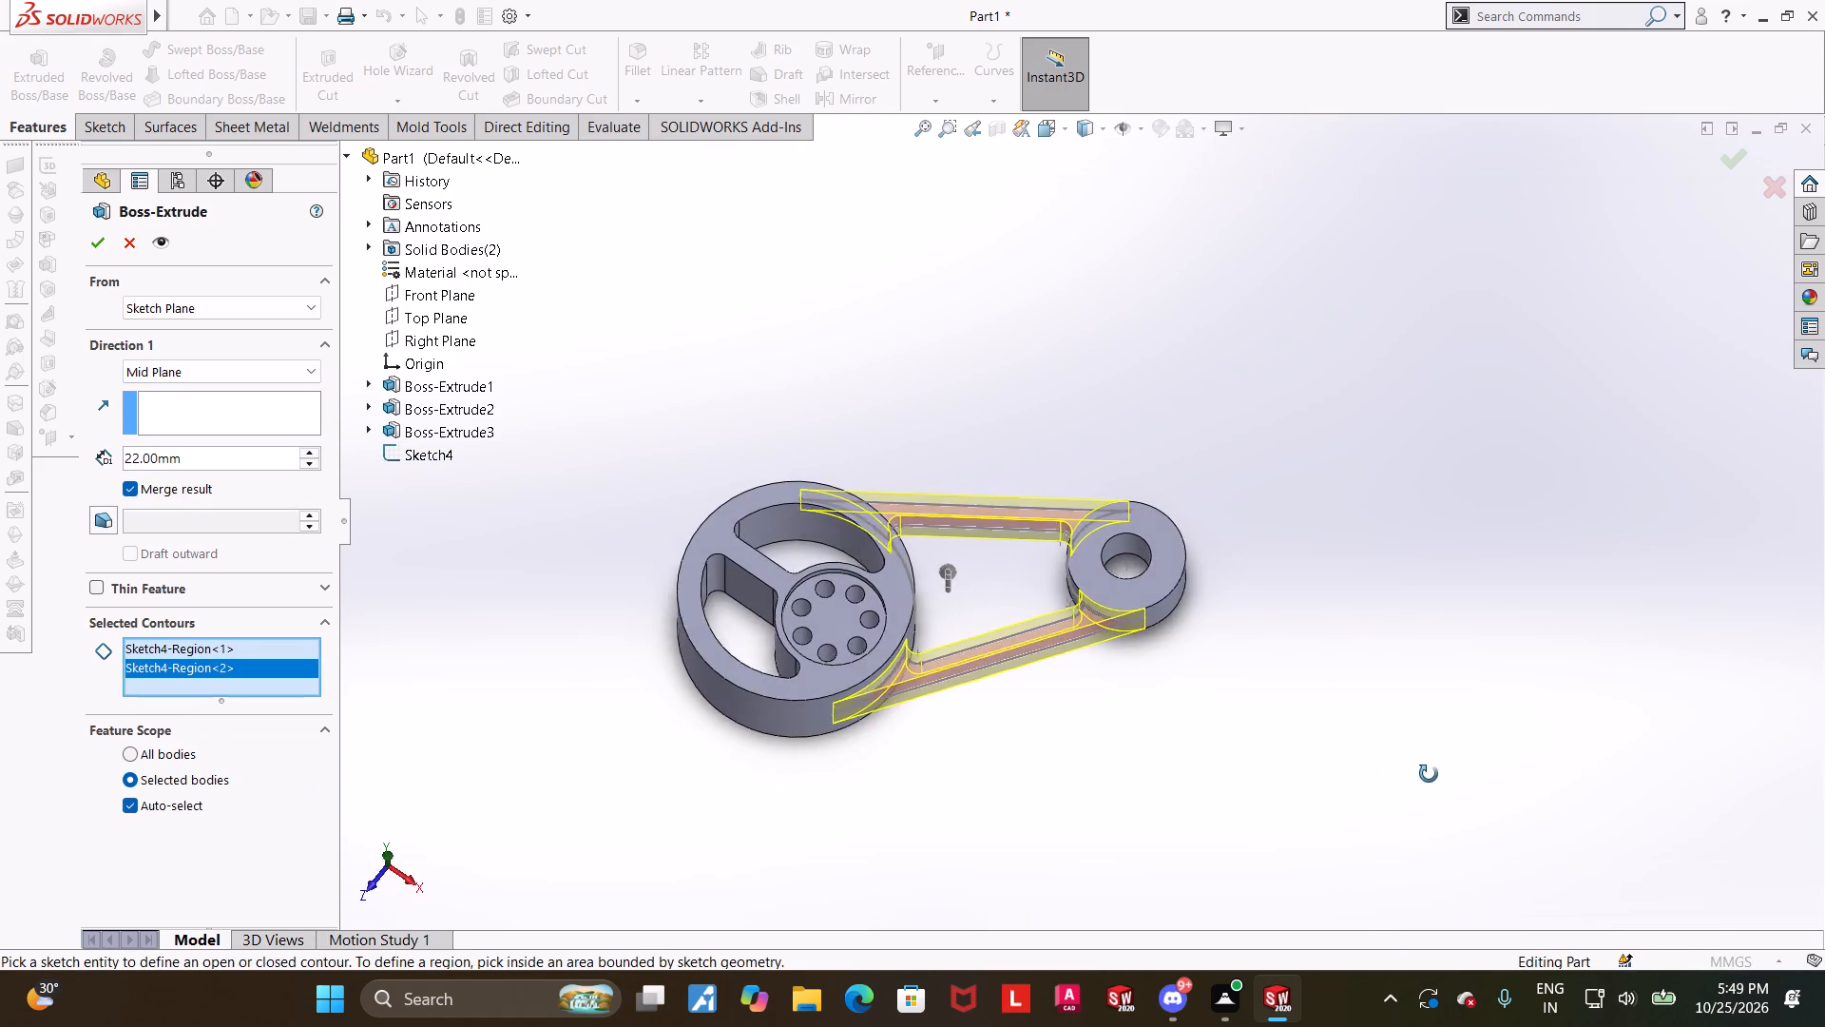
middle_drag(1429, 774, 1415, 750)
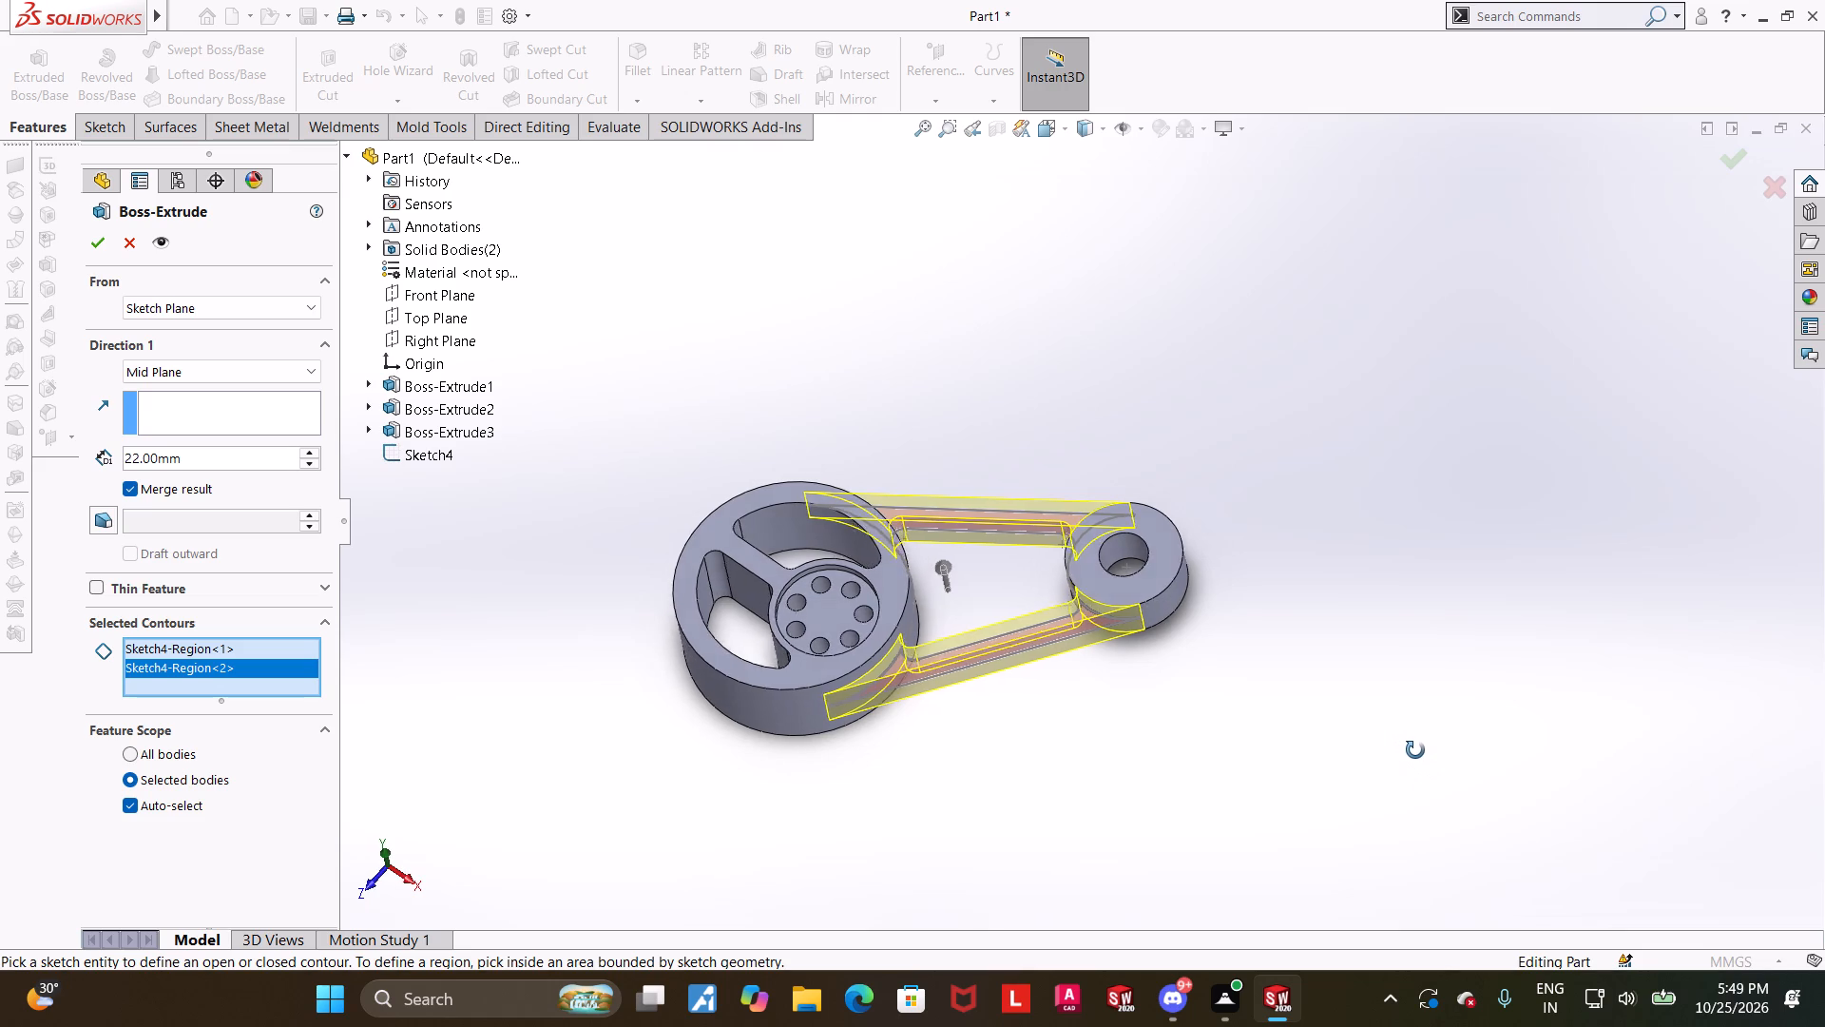
middle_drag(1415, 750, 1510, 697)
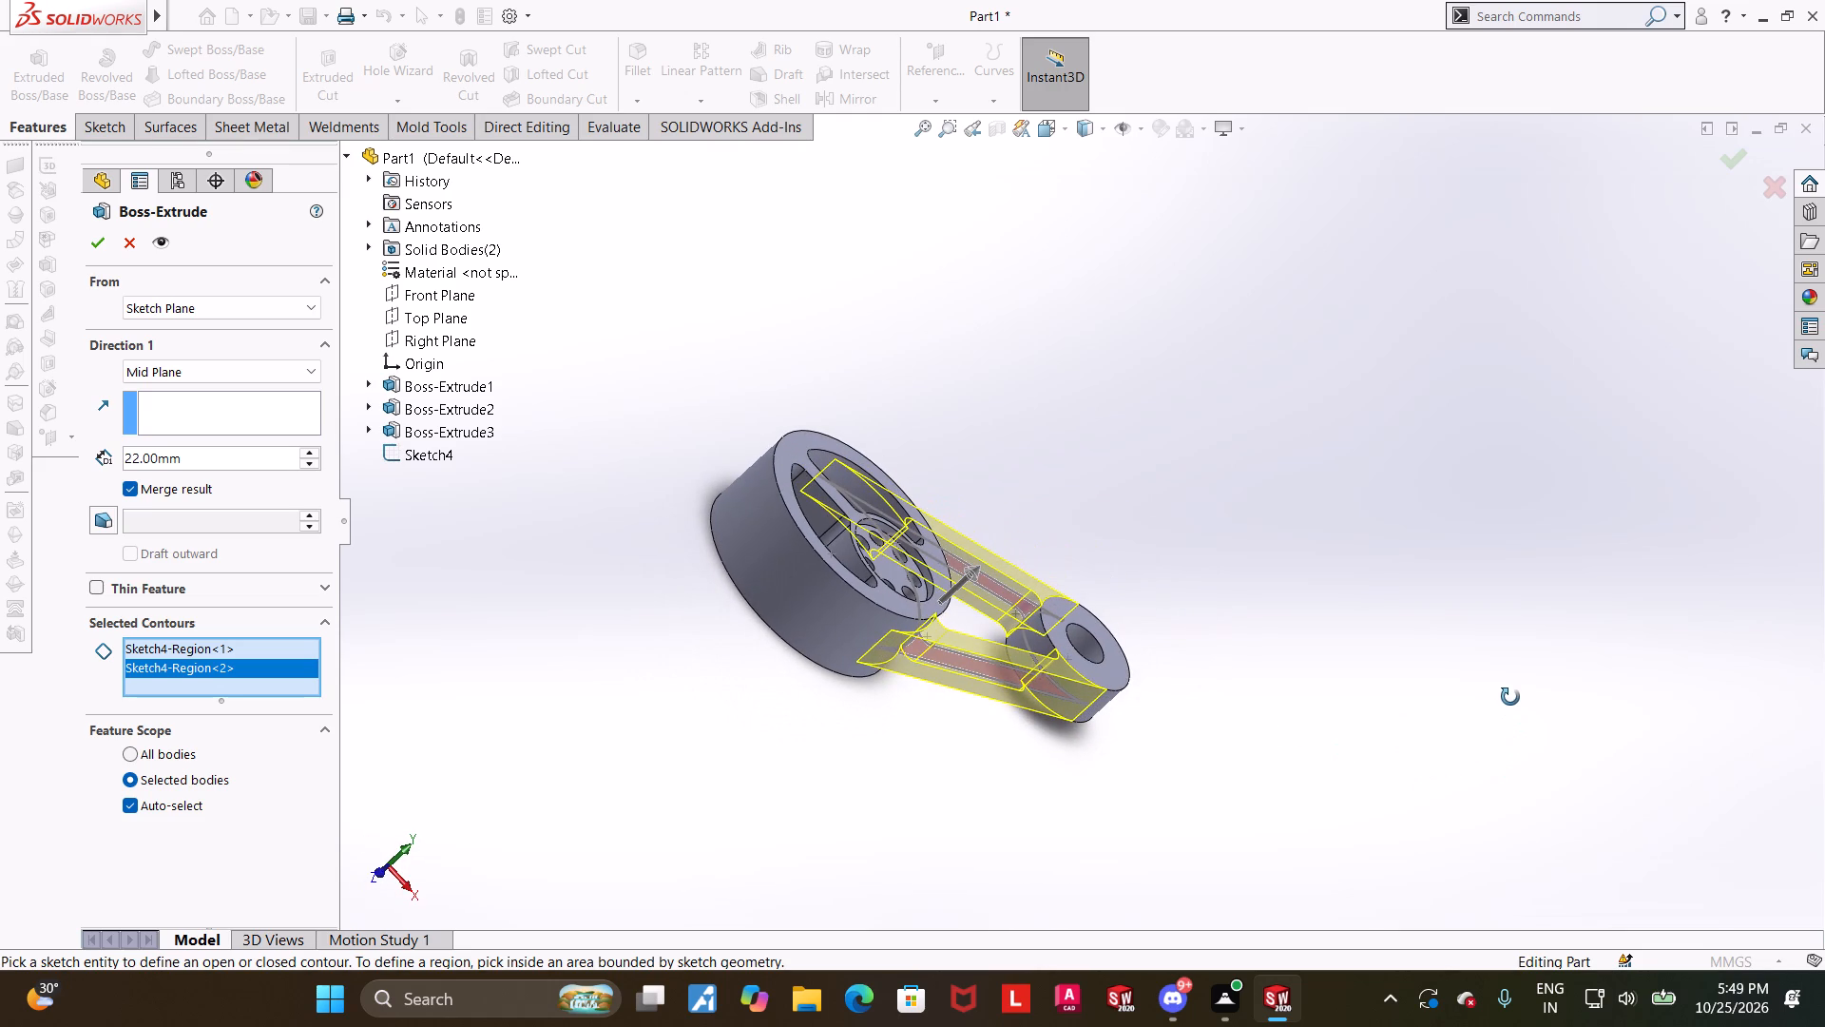
middle_drag(1510, 697, 1518, 691)
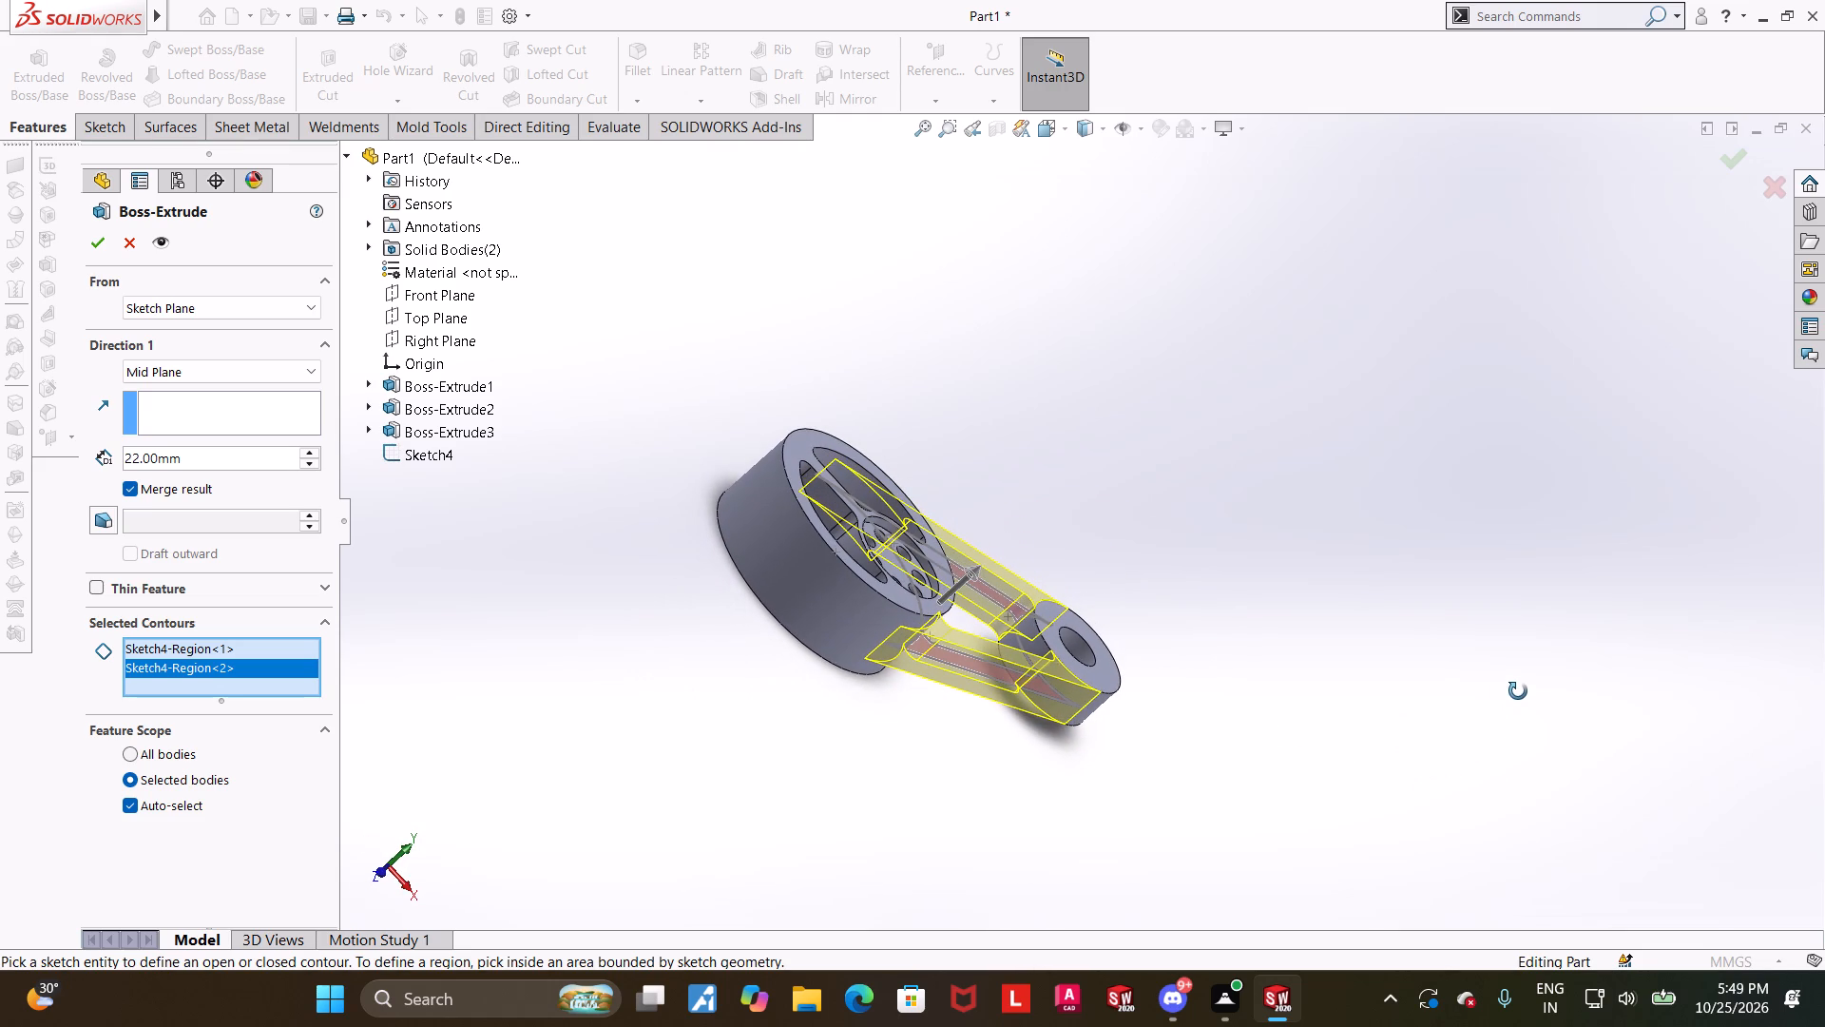
middle_drag(1518, 691, 1579, 760)
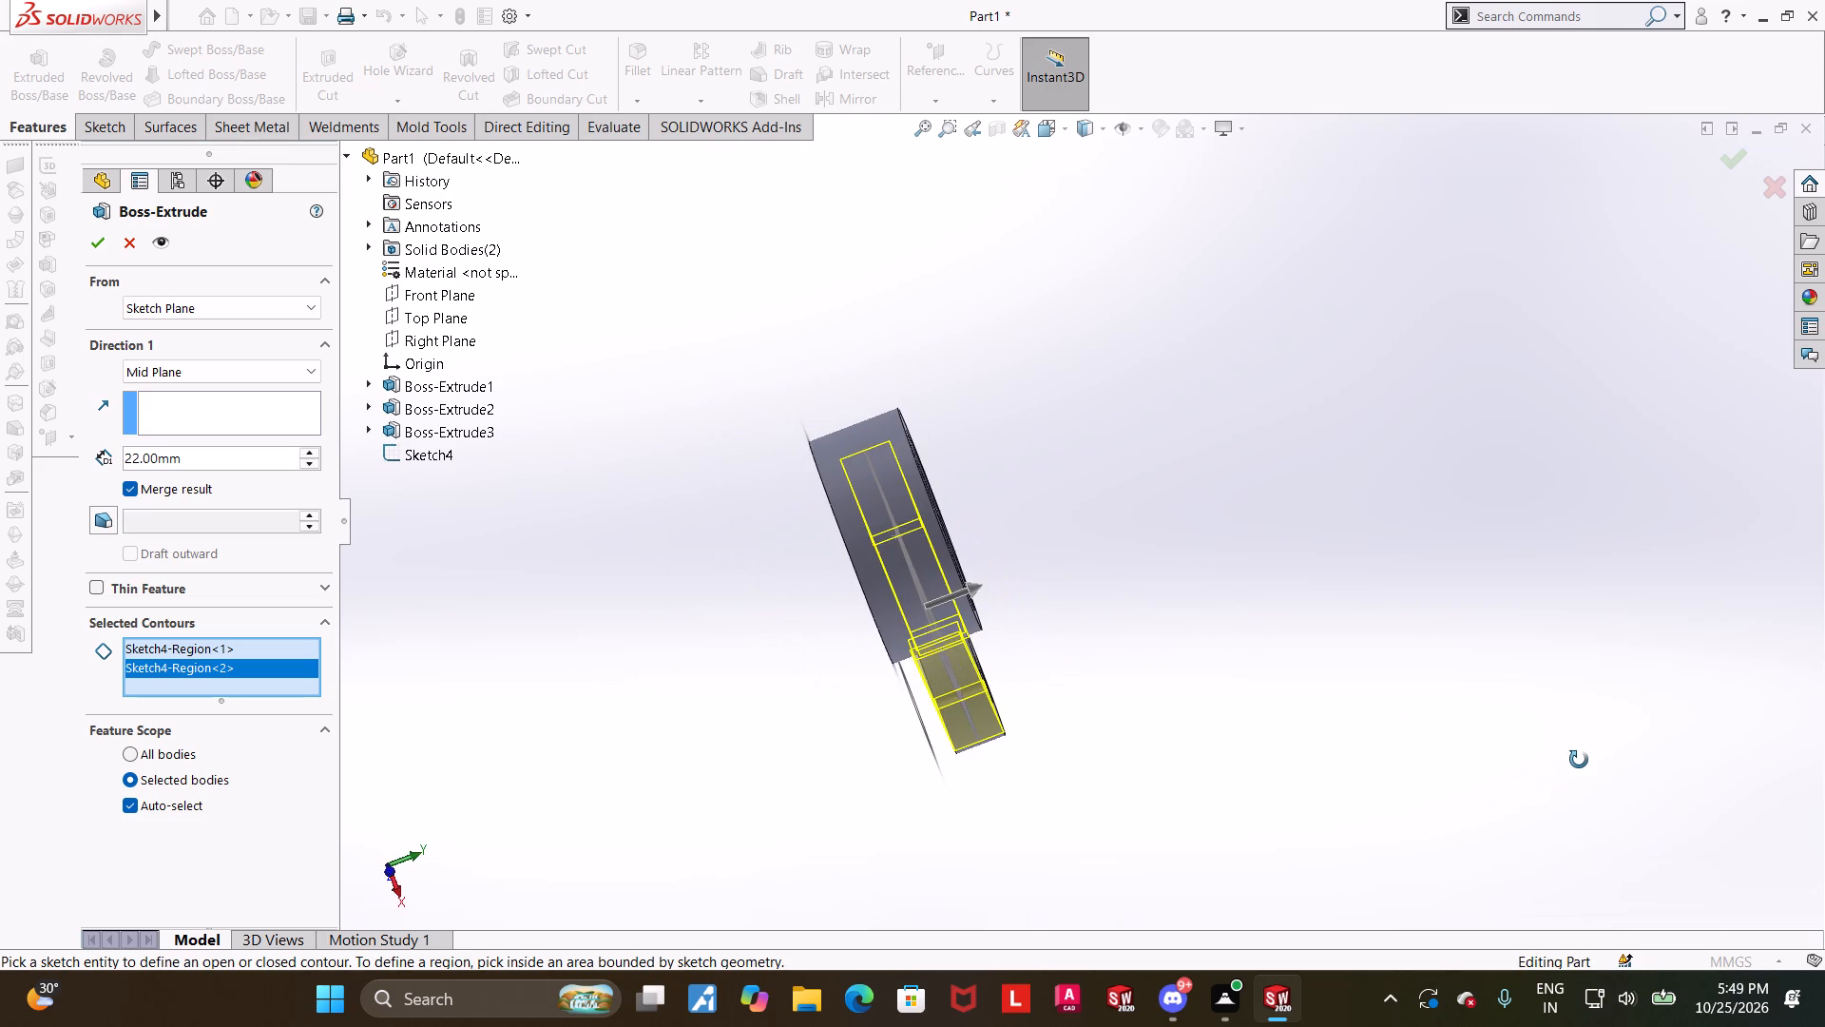
middle_drag(1579, 760, 1598, 757)
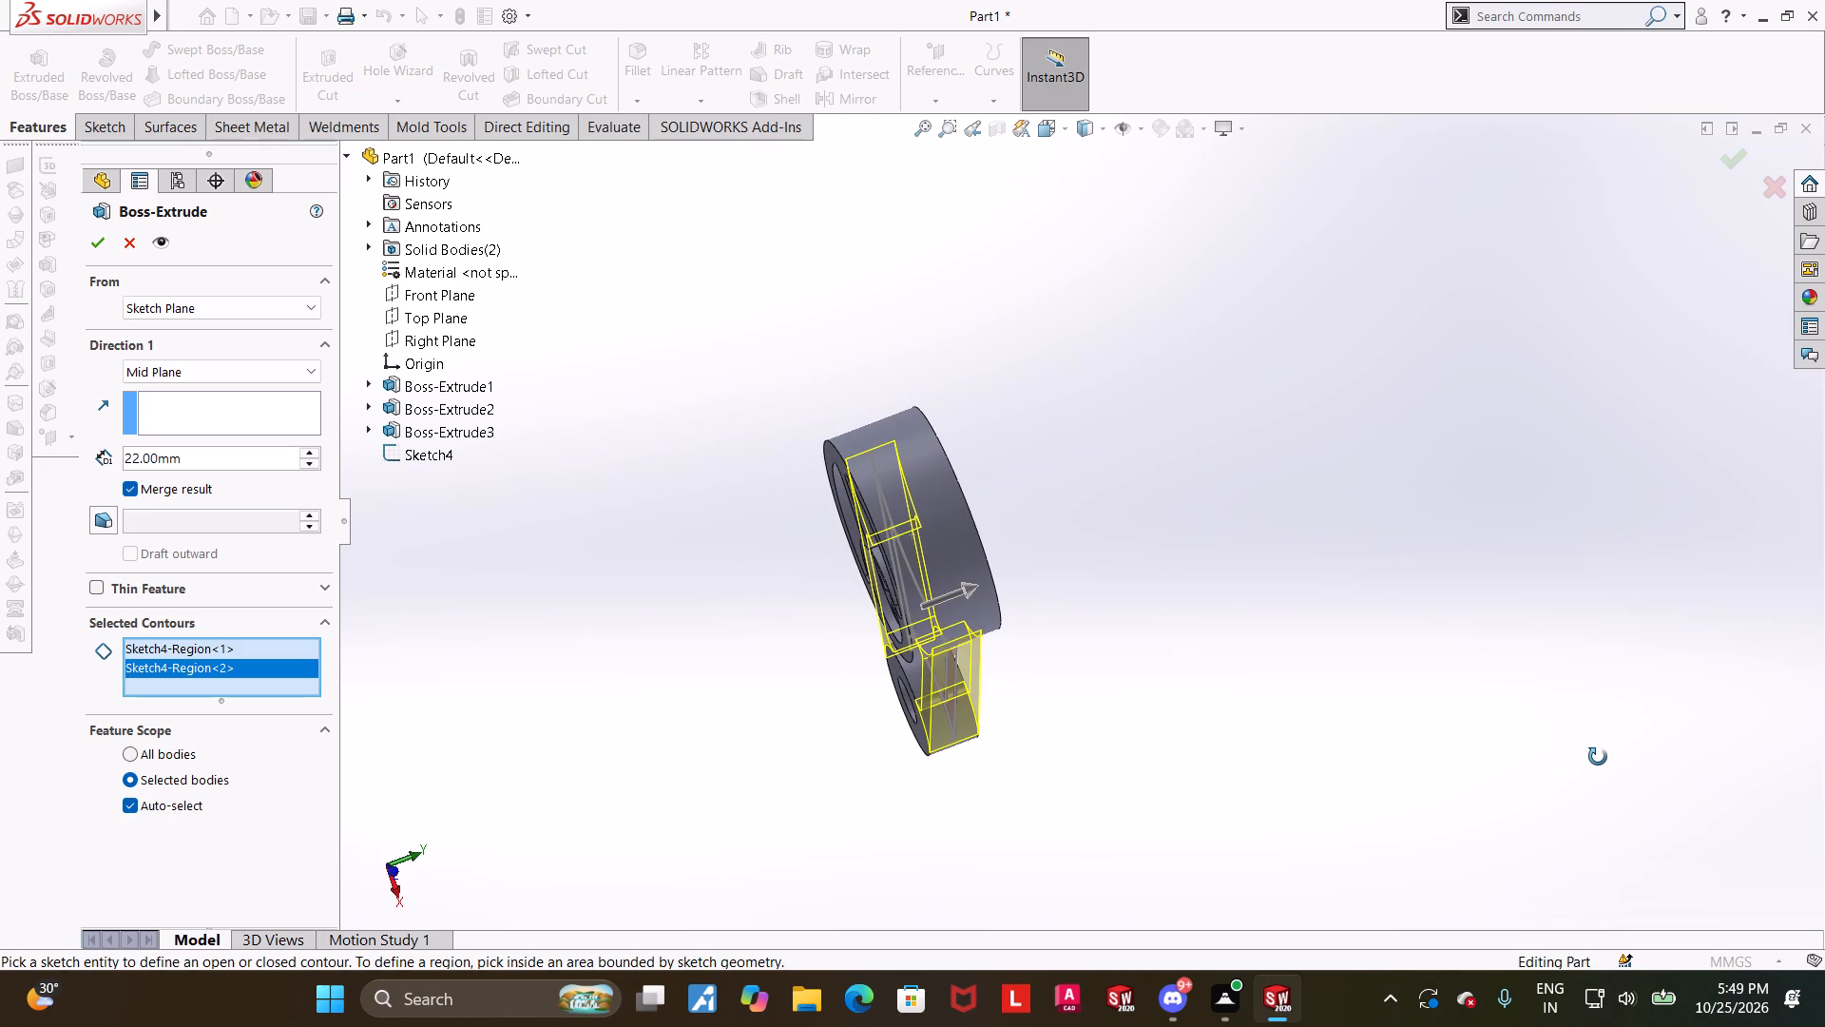
middle_drag(1598, 757, 1629, 720)
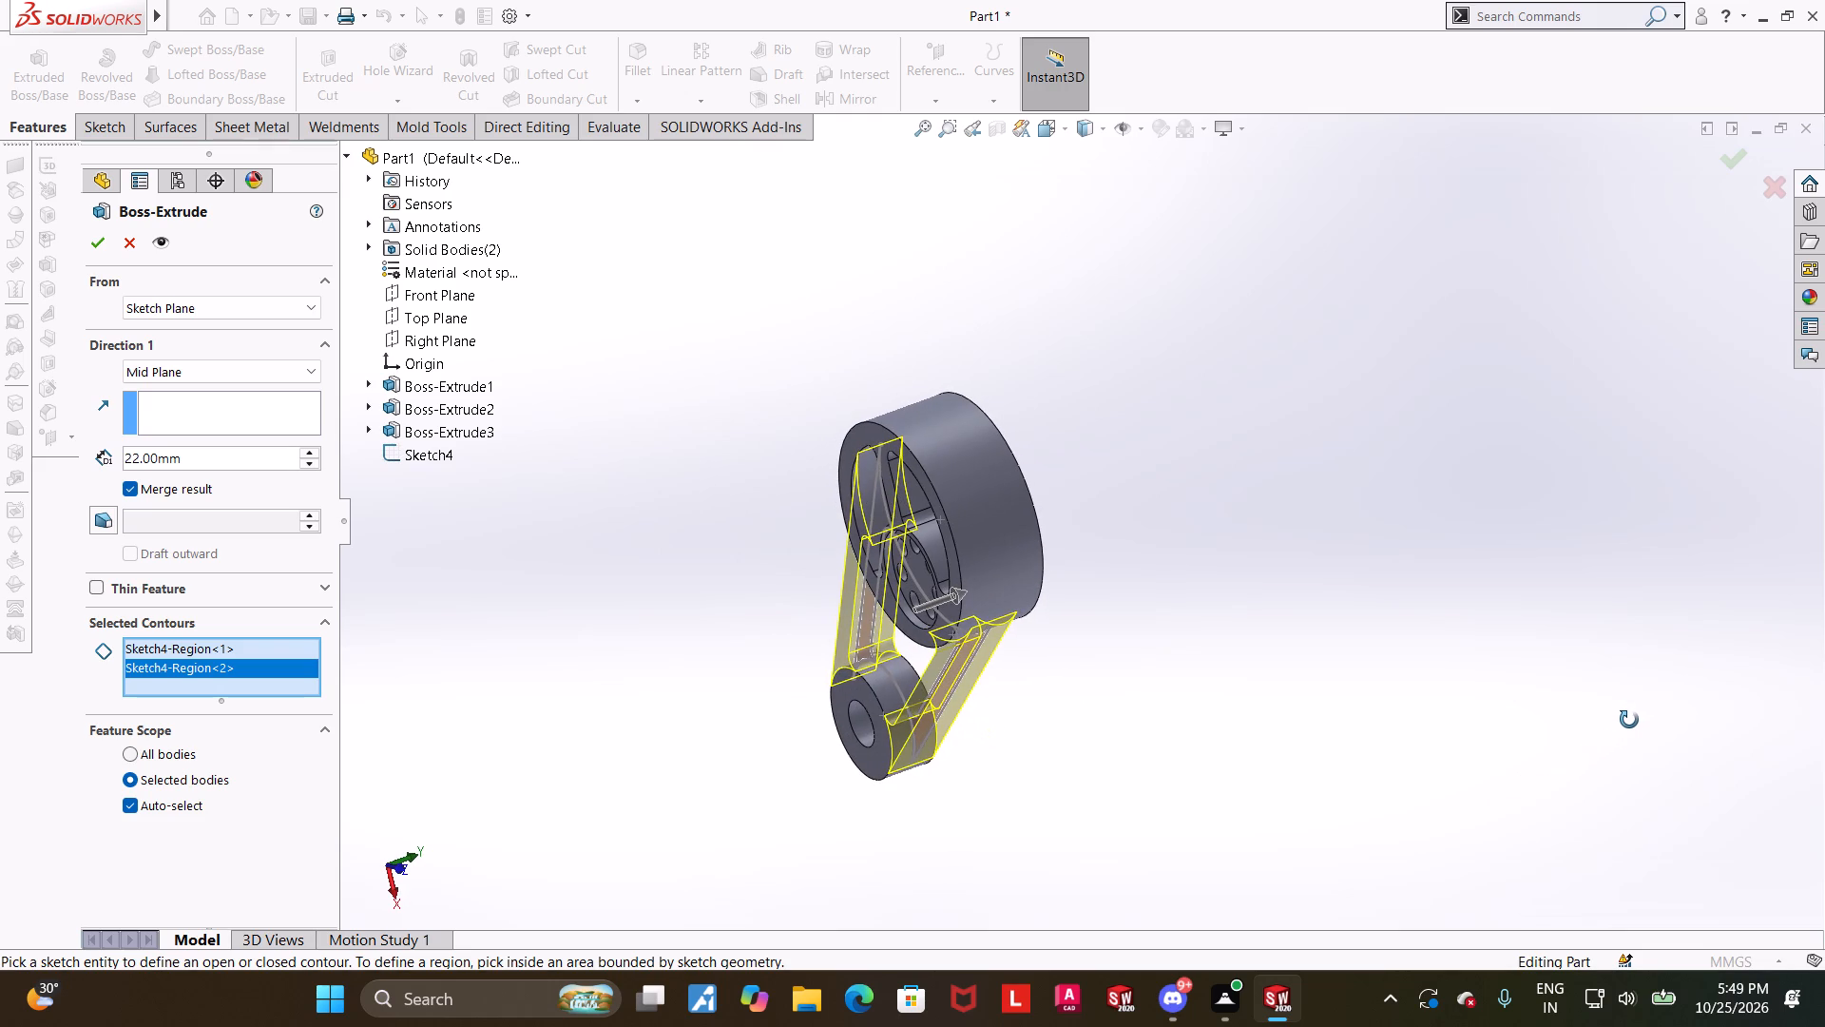
middle_drag(1629, 720, 1619, 716)
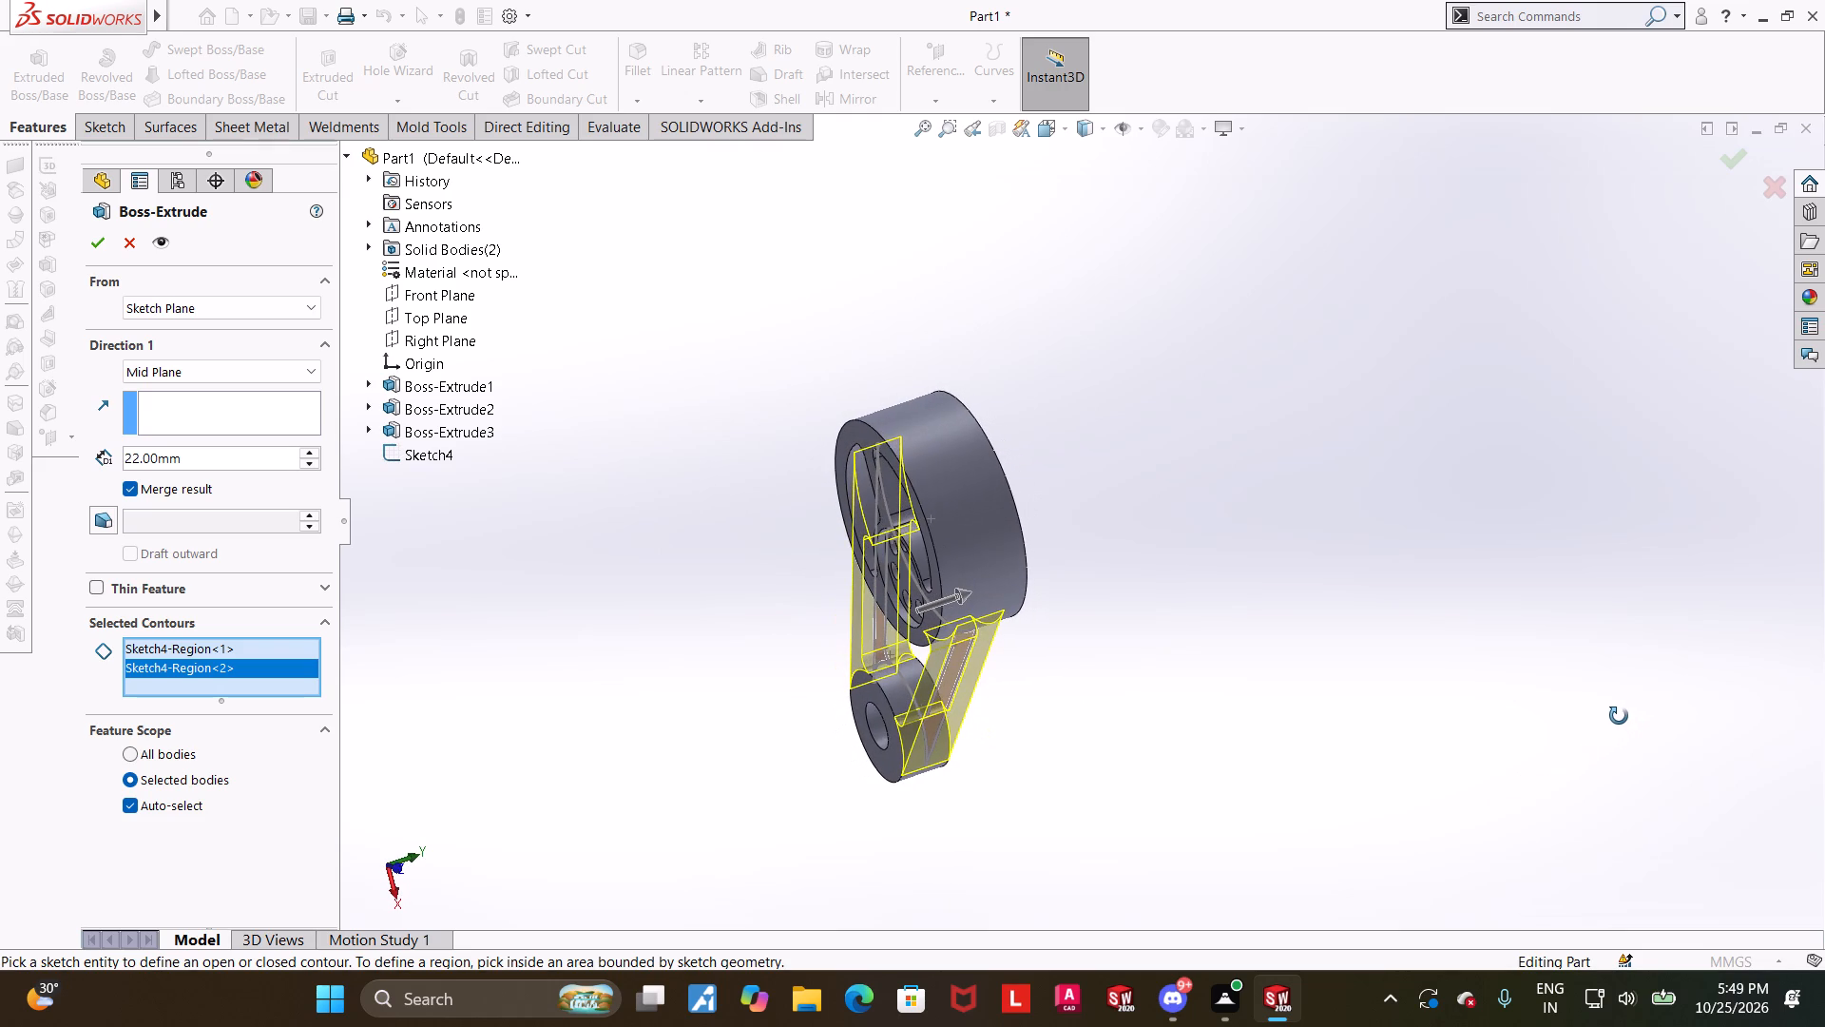
middle_drag(1619, 716, 1623, 726)
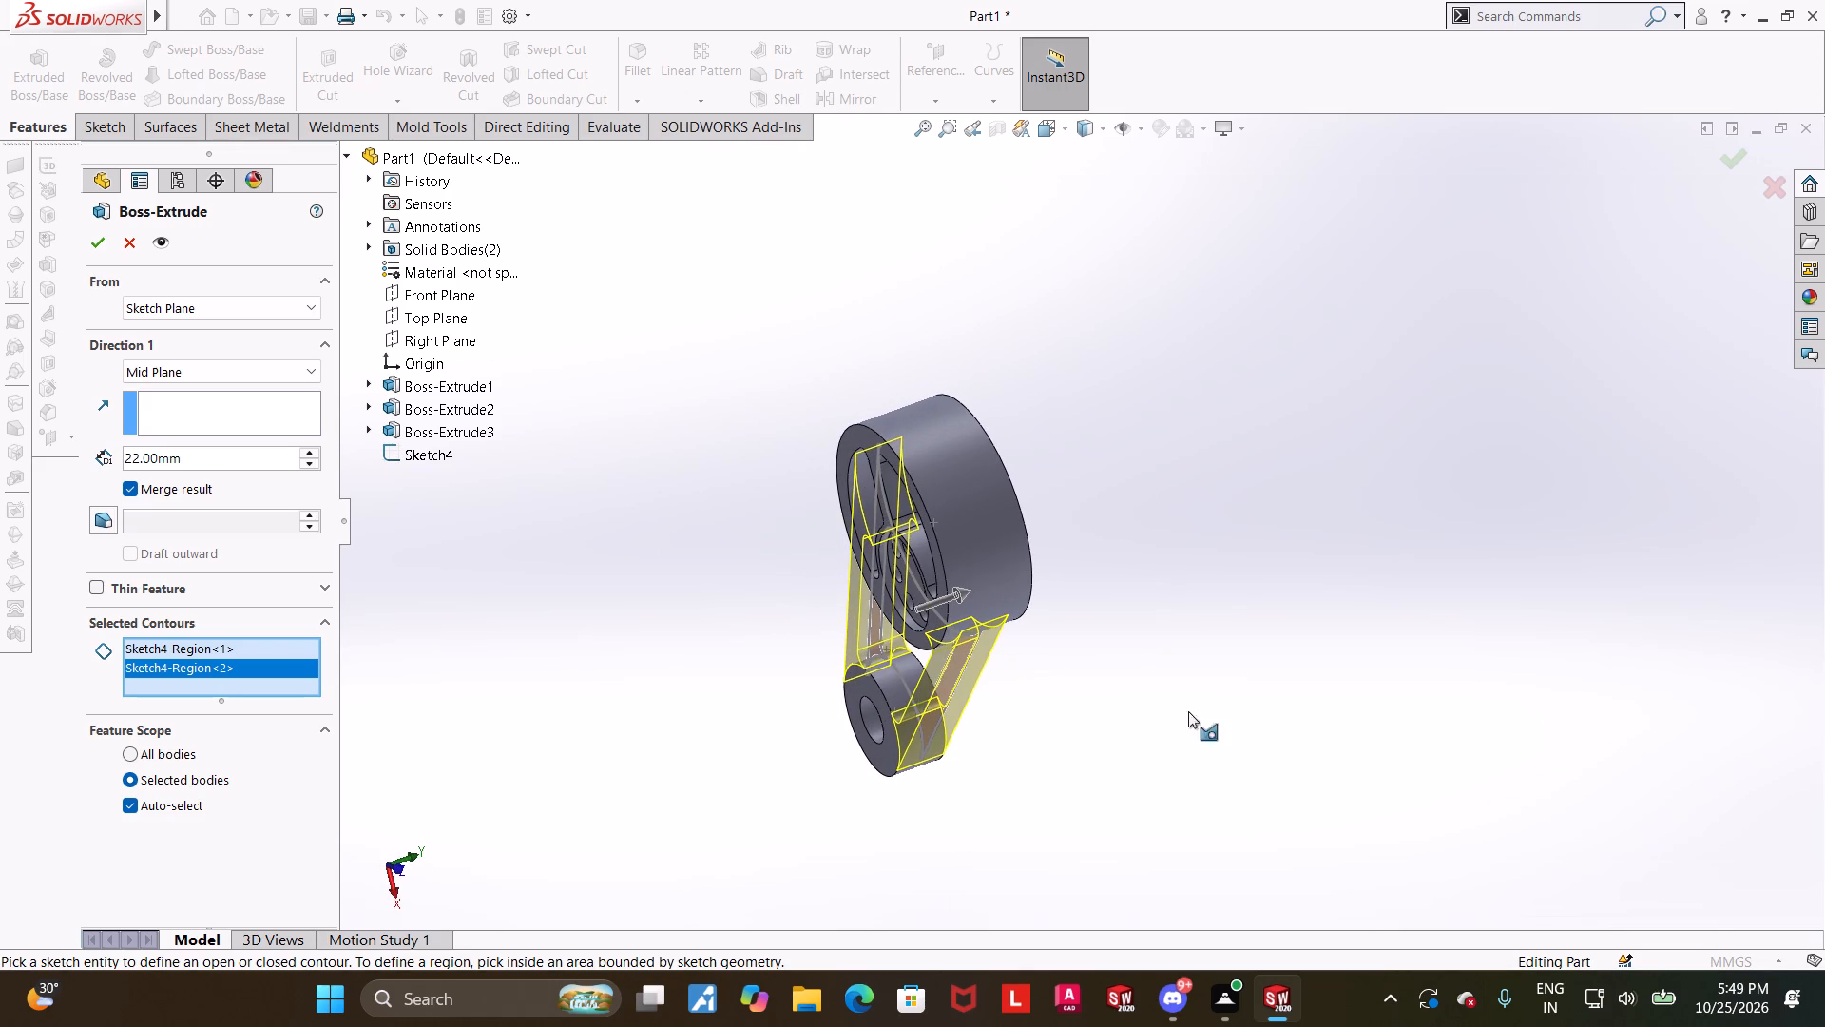
click(251, 453)
middle_drag(883, 564, 1219, 224)
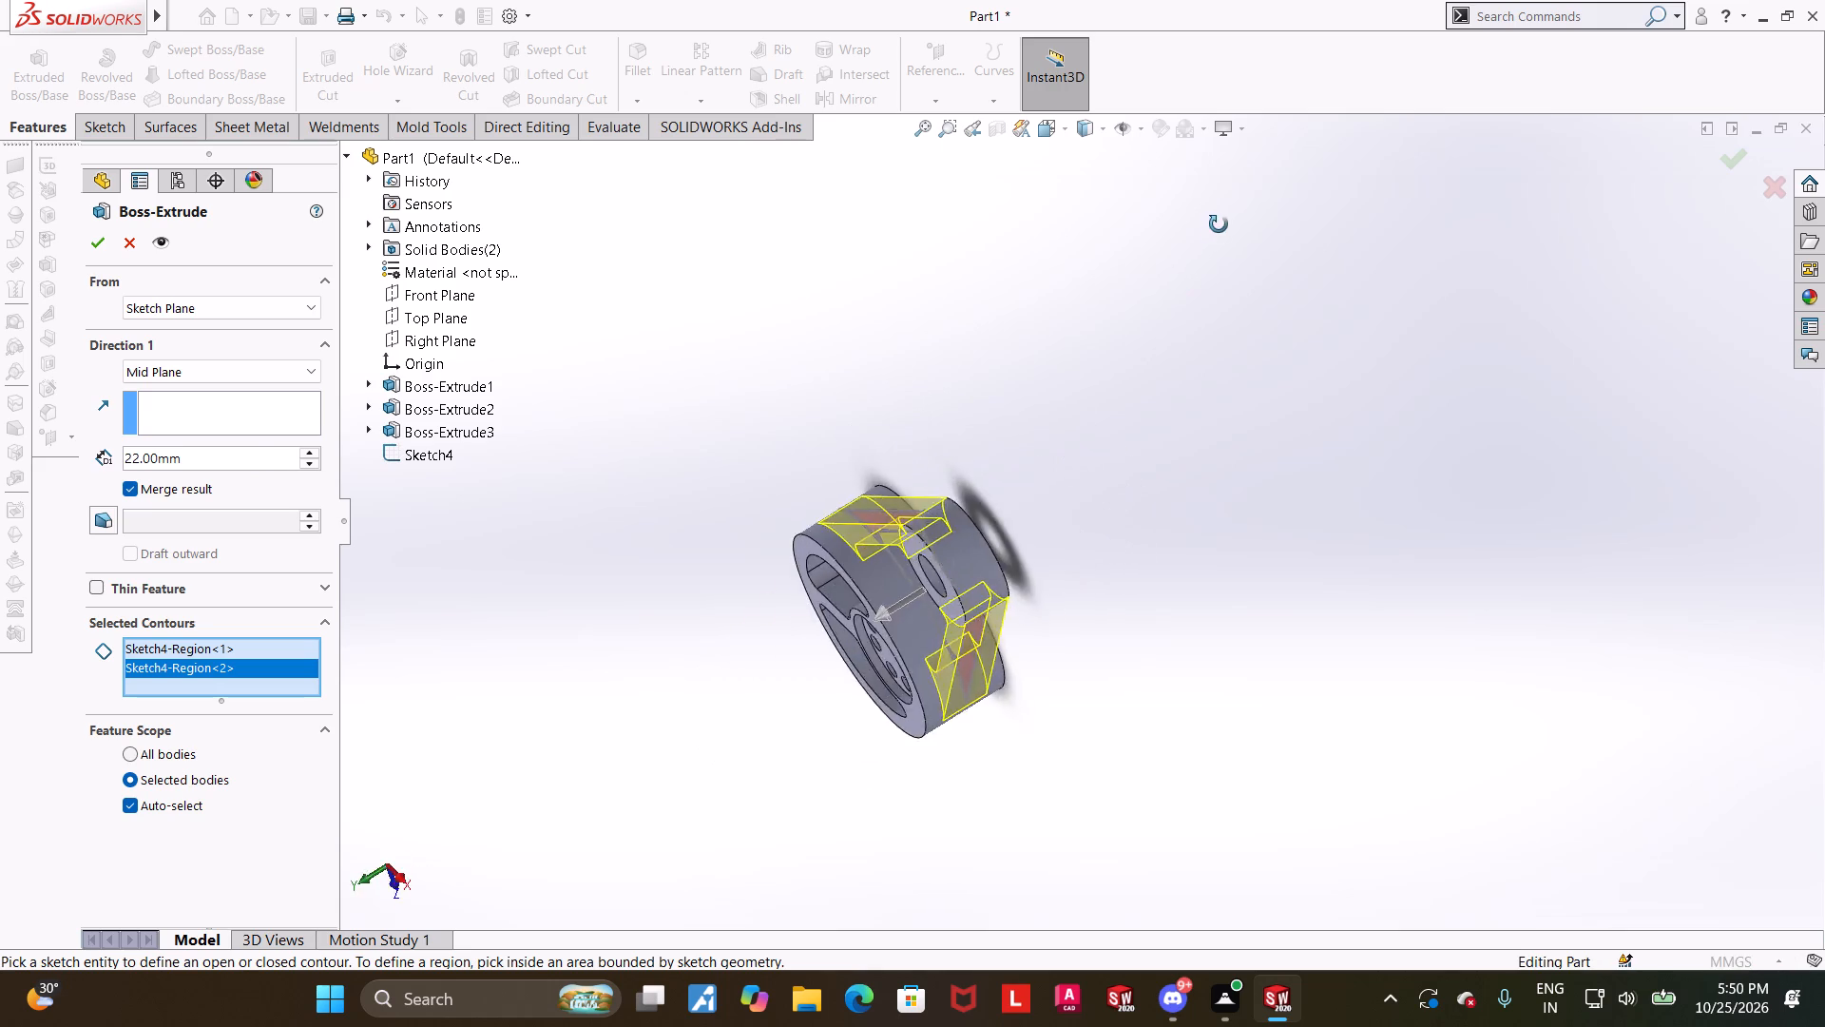
middle_drag(1219, 224, 1462, 177)
middle_drag(1240, 768, 1342, 707)
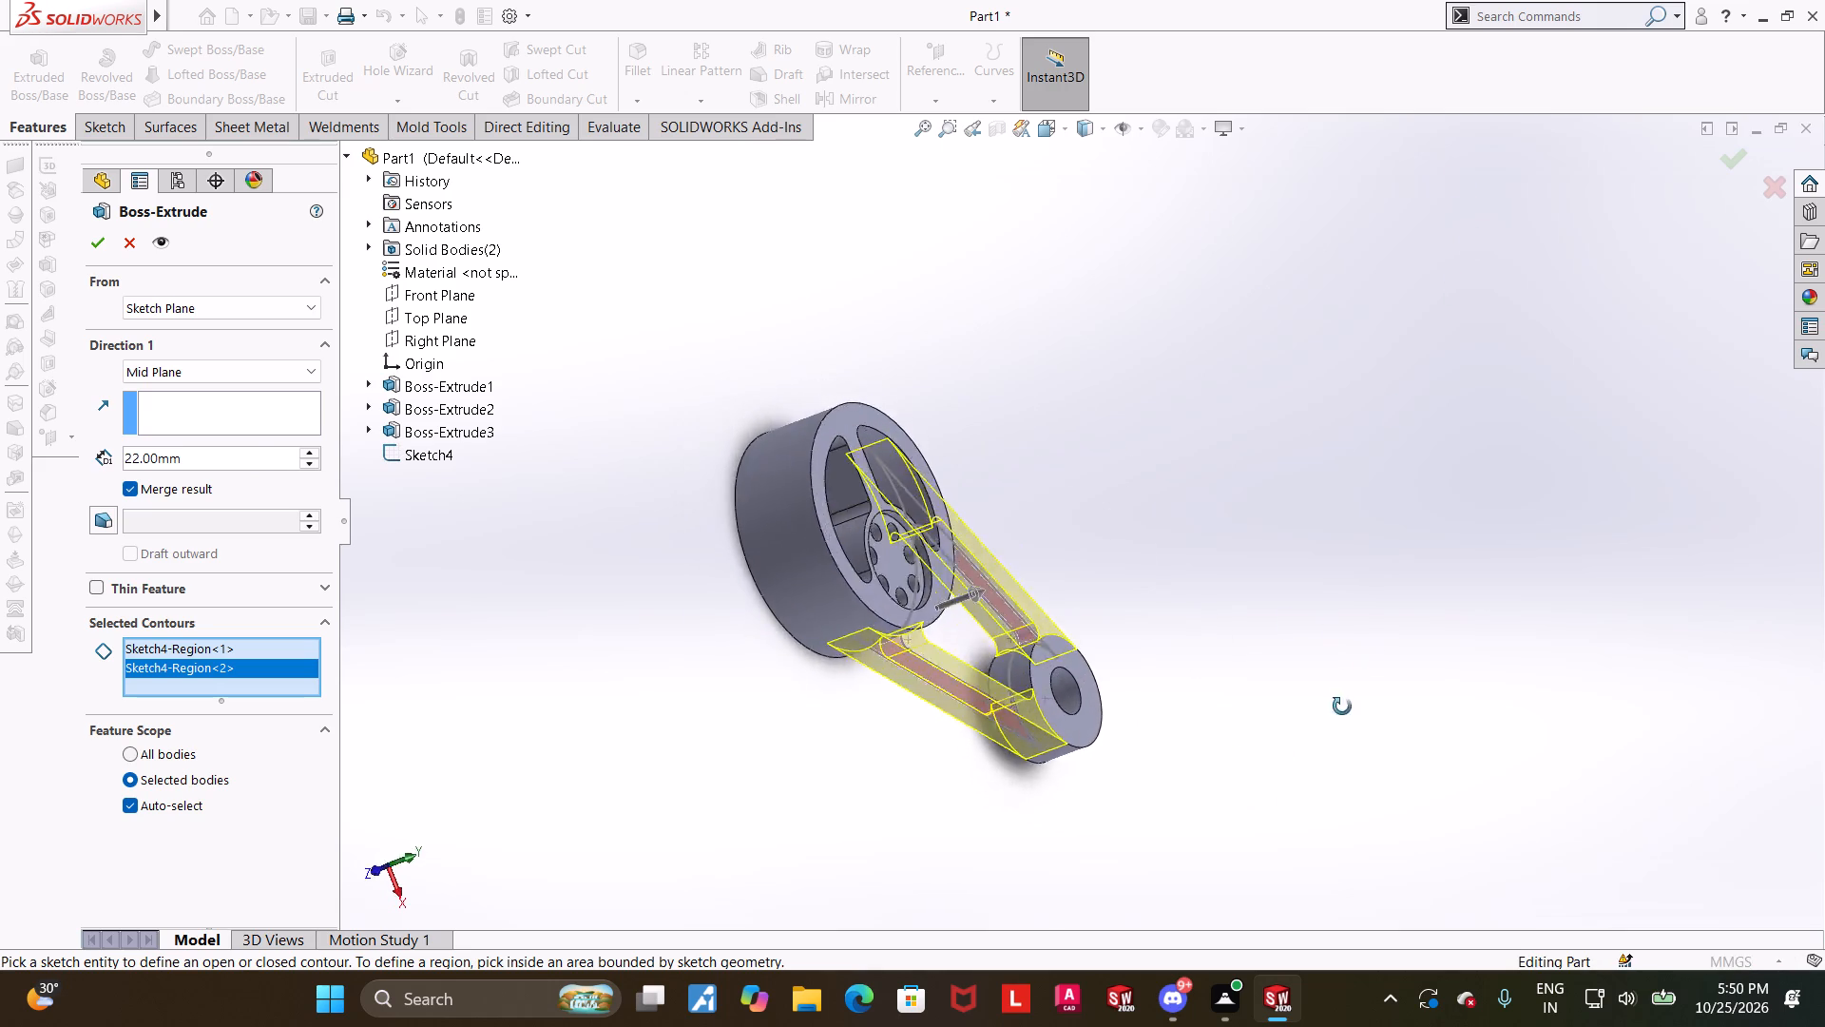
middle_drag(1342, 707, 1302, 558)
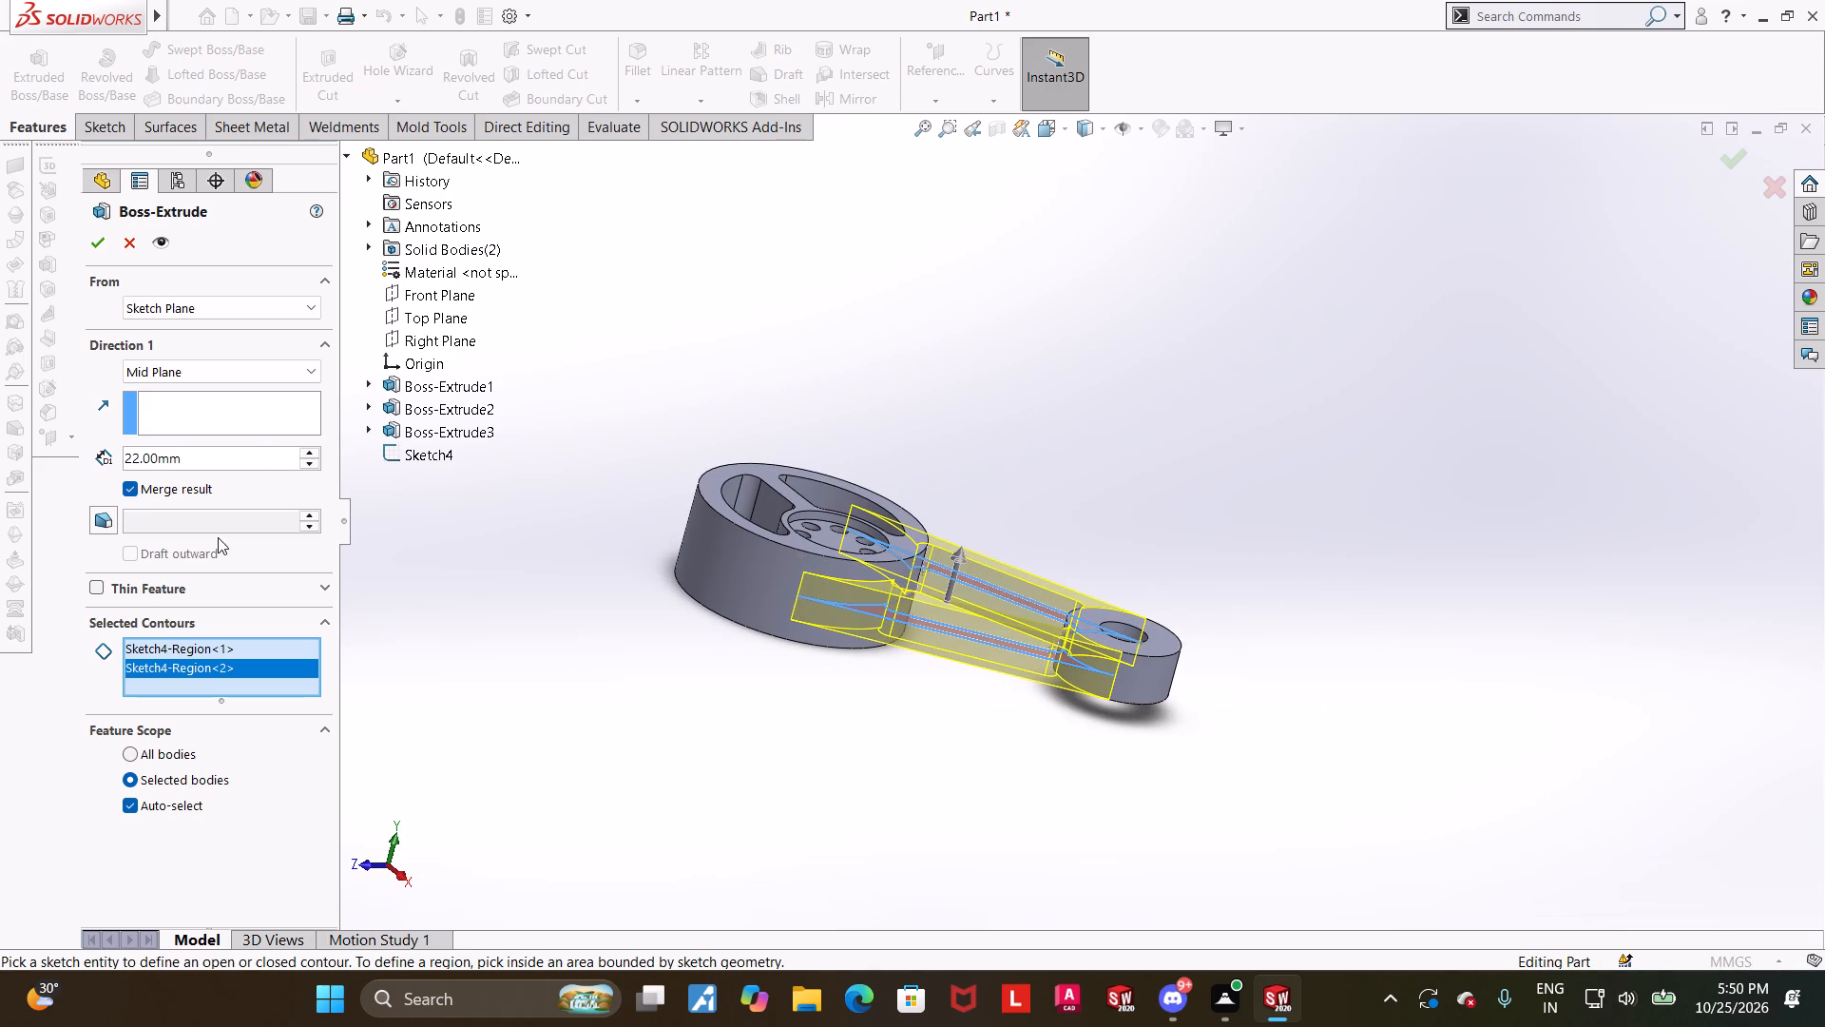
Set the arms' mid-plane extrusion depth to 20 mm and complete the extrusion.
drag(230, 454, 53, 456)
text(40-1)
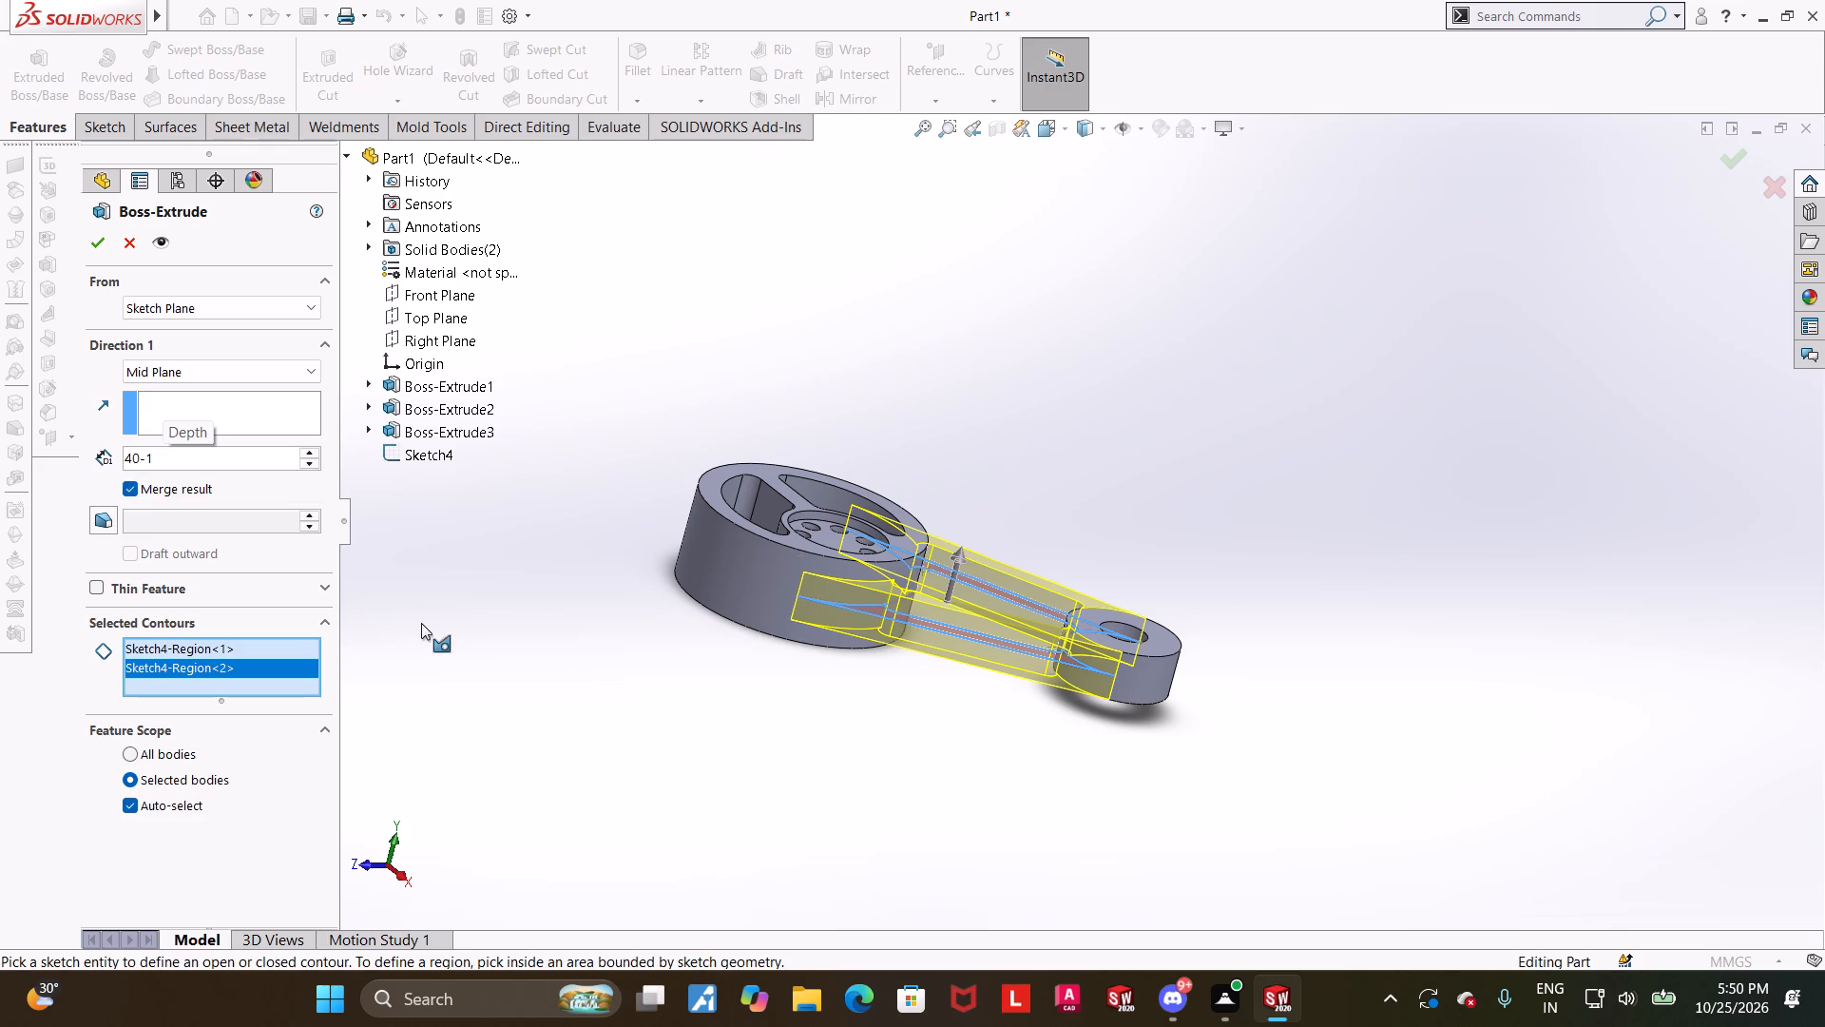
key(BackSpace)
text(20)
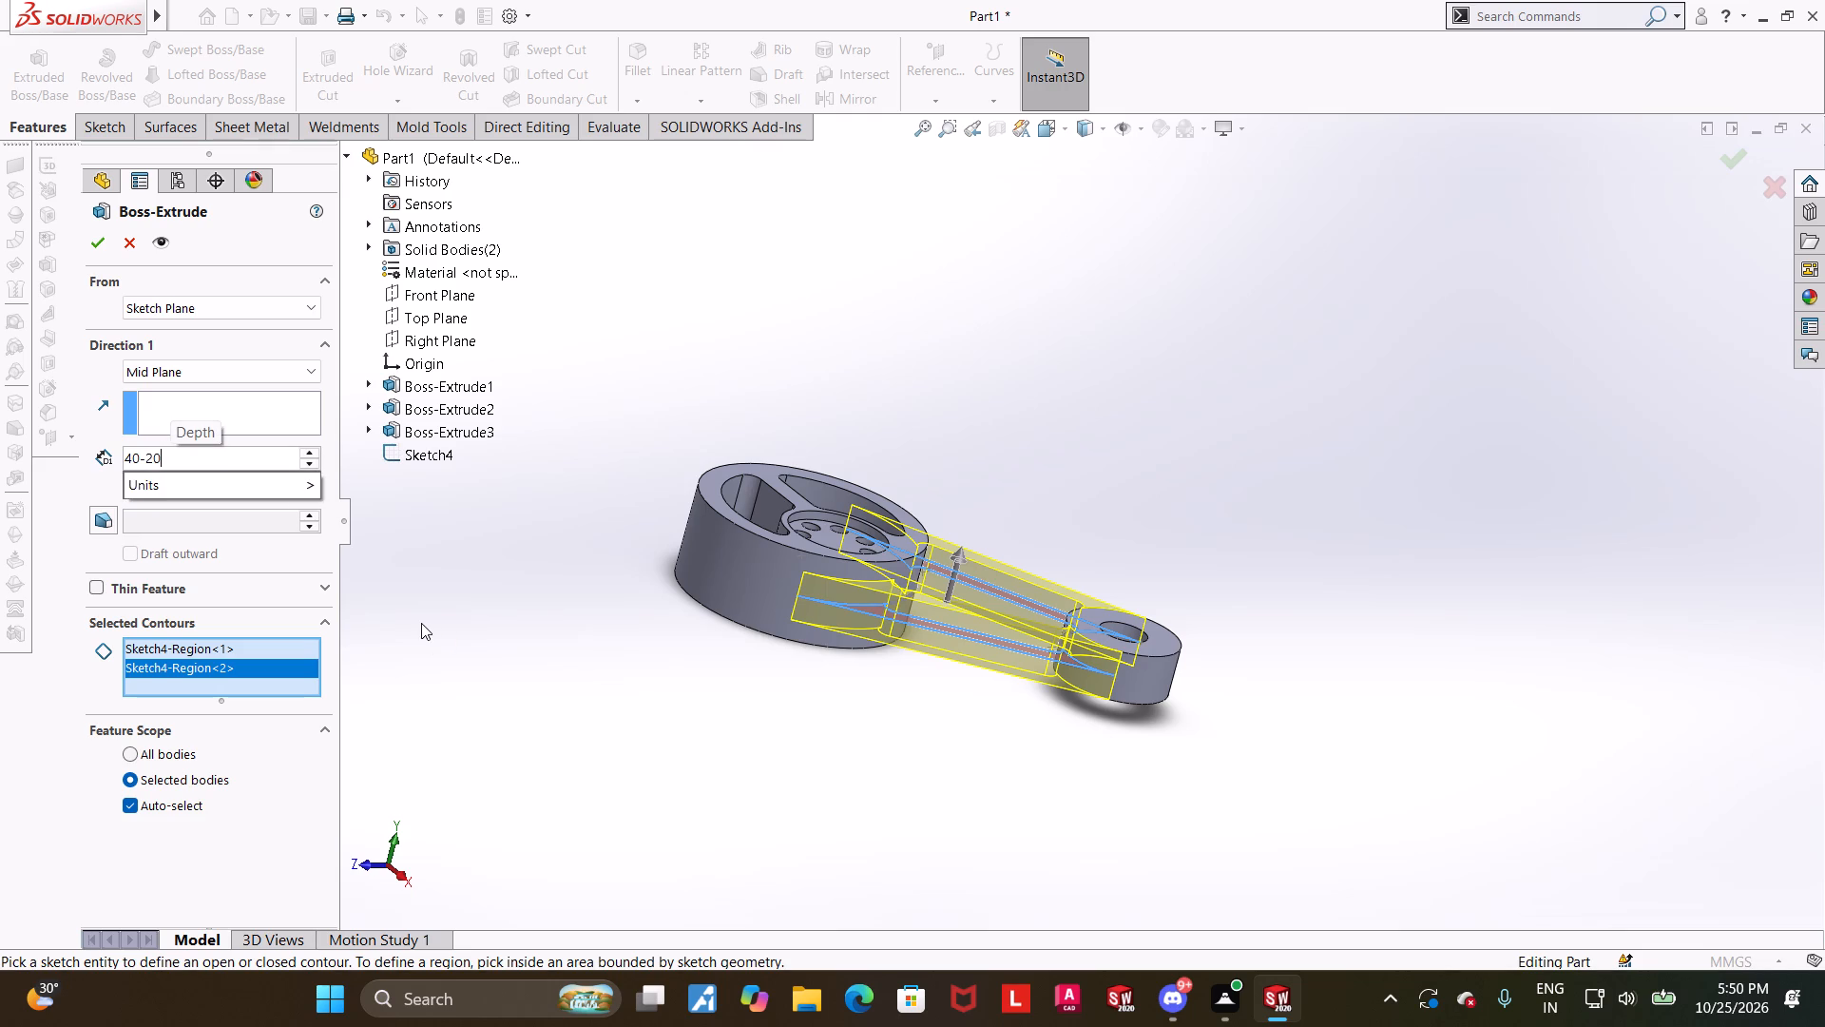
key(Return)
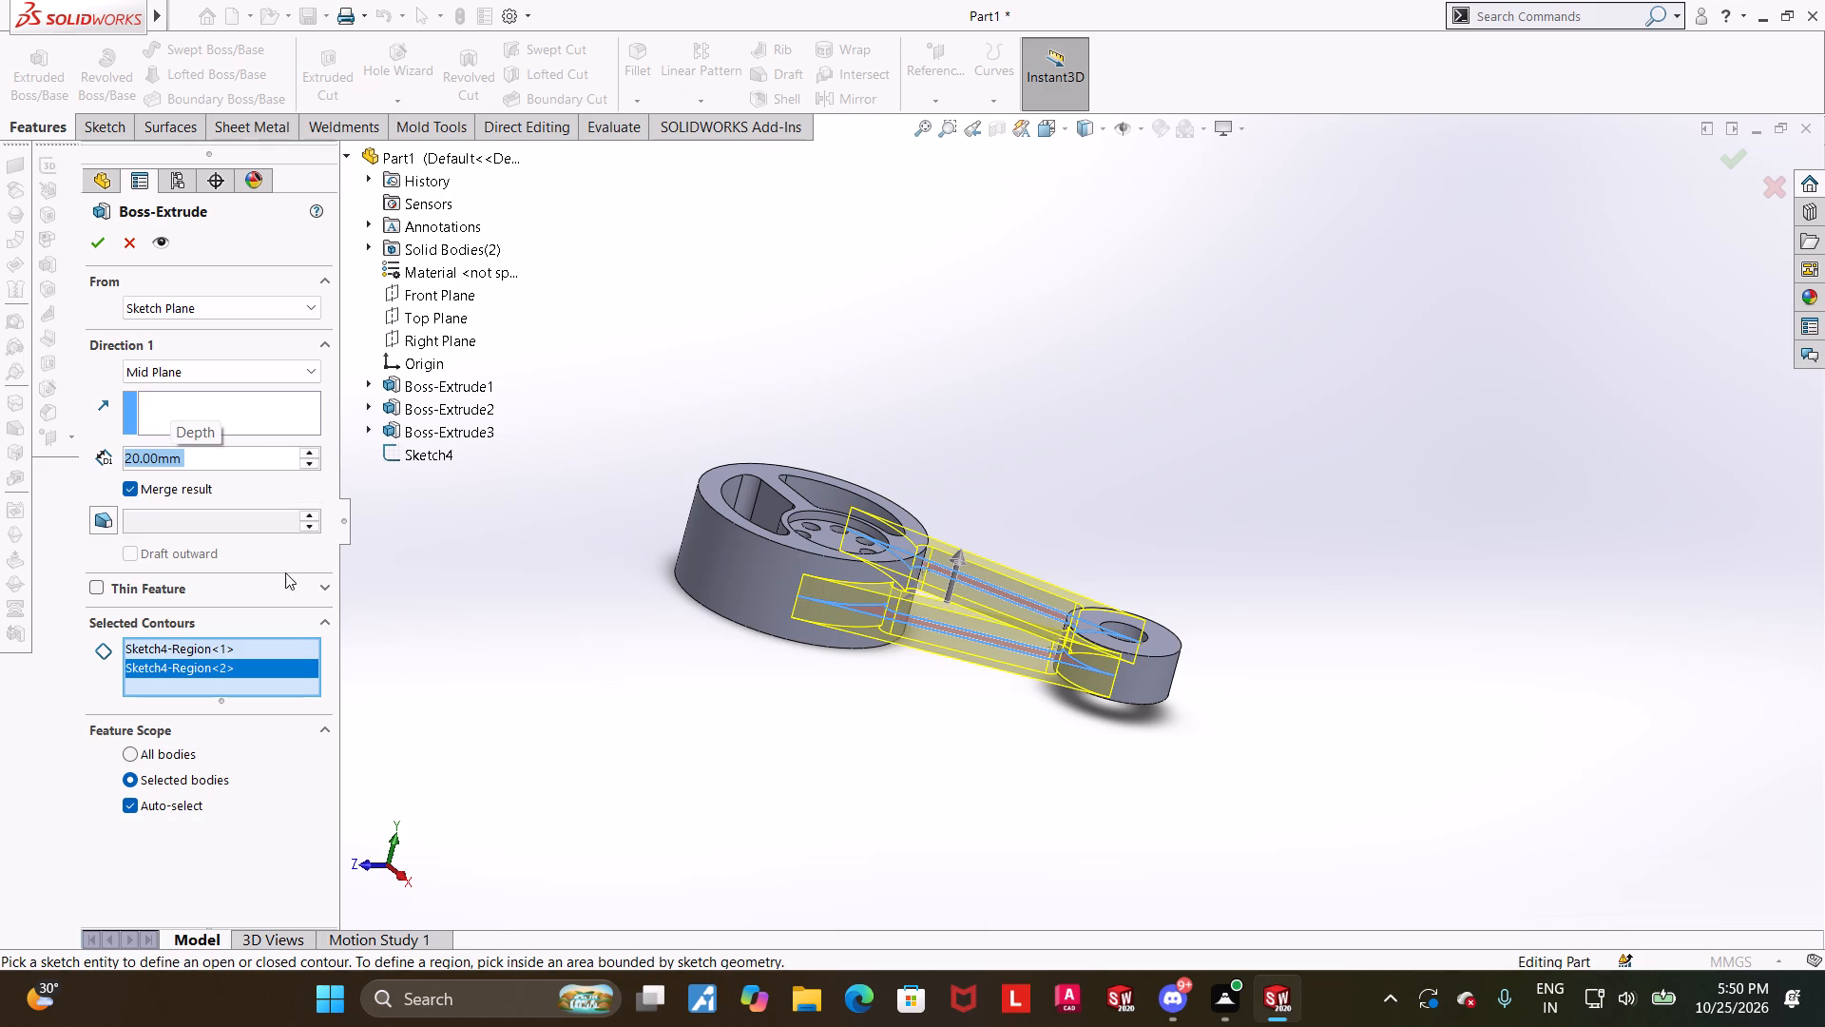
click(106, 245)
click(989, 814)
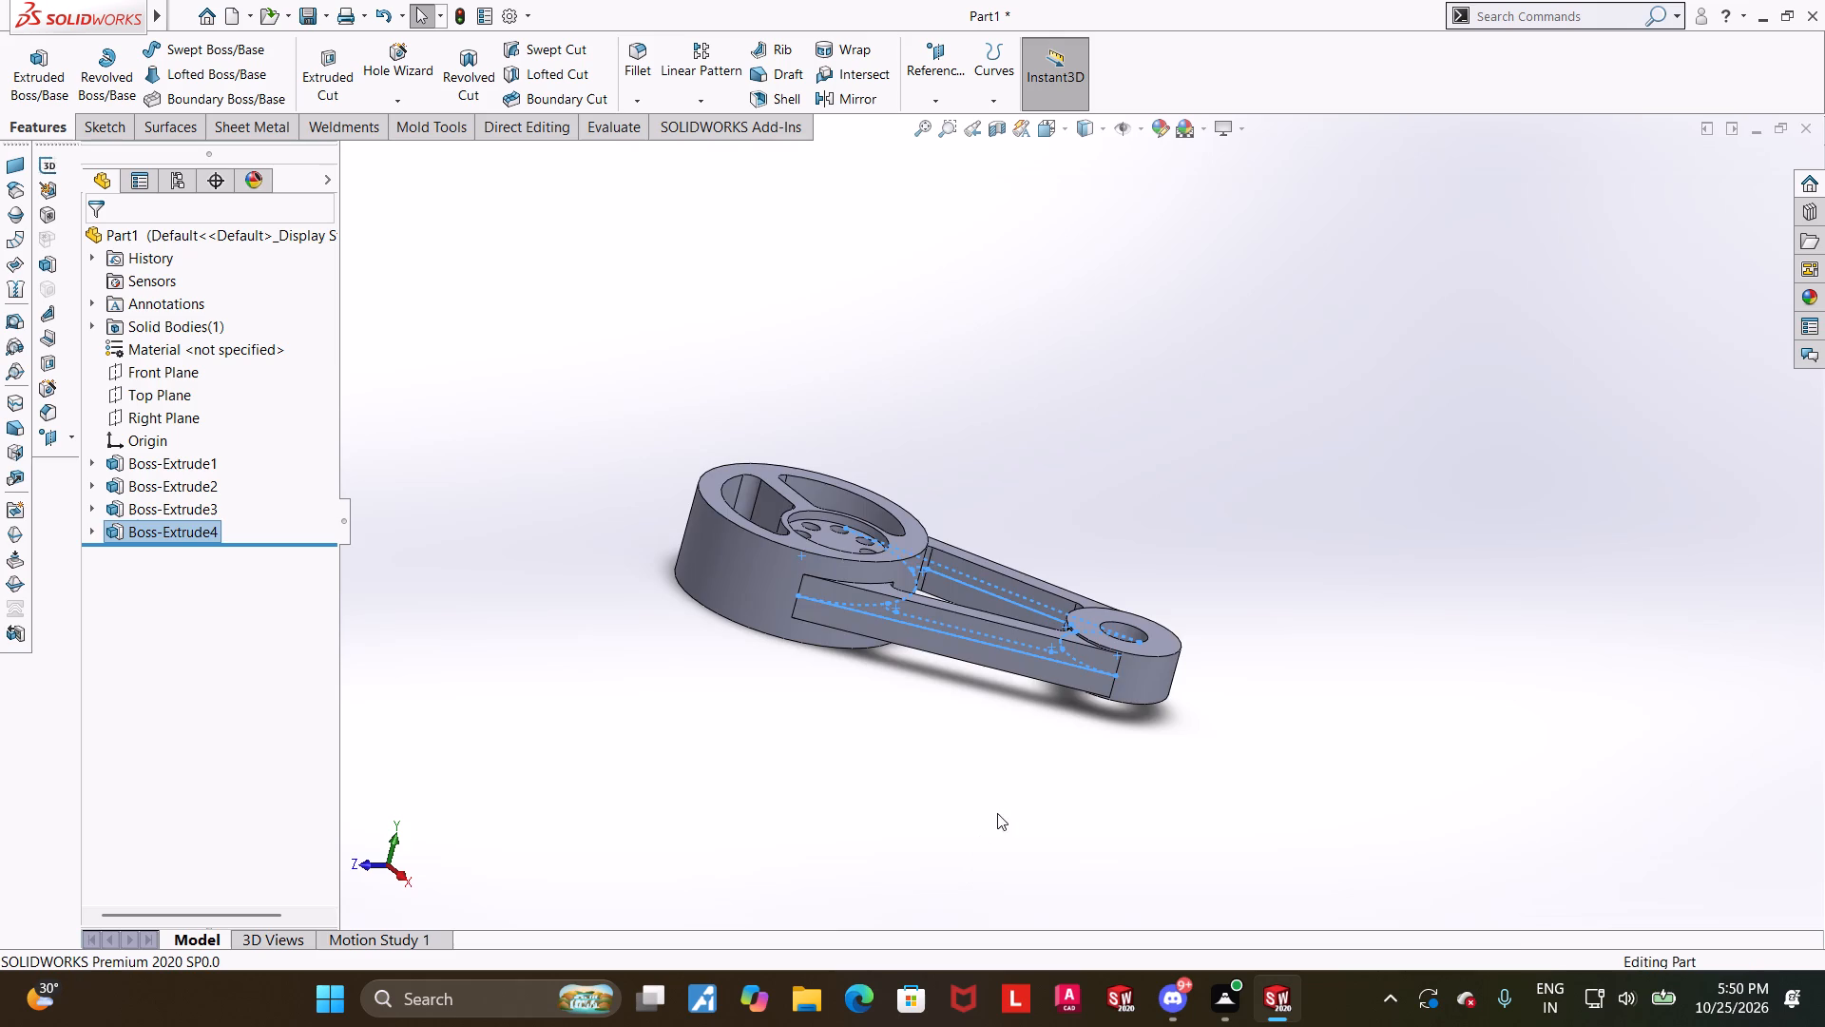
Examine how the extruded arms meet the ring and the small boss.
middle_drag(1069, 704, 1086, 737)
scroll(1190, 592, down, 3)
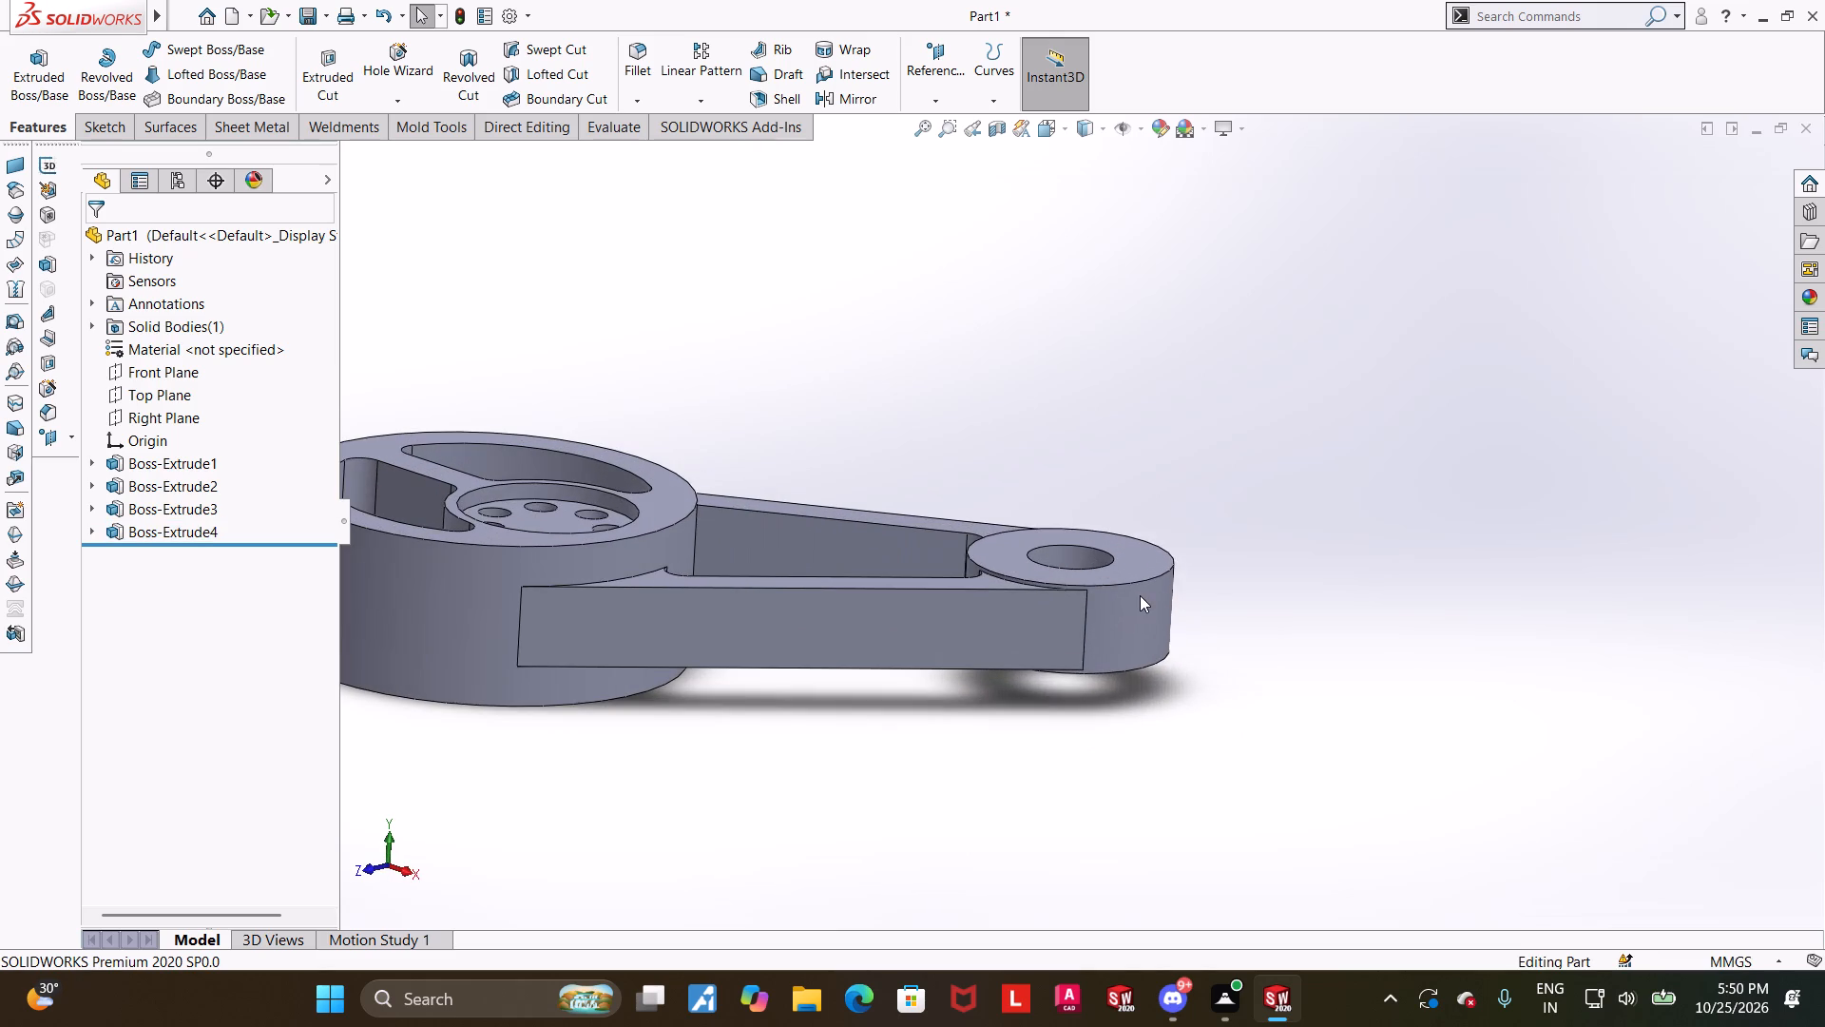
middle_drag(1127, 631, 1172, 666)
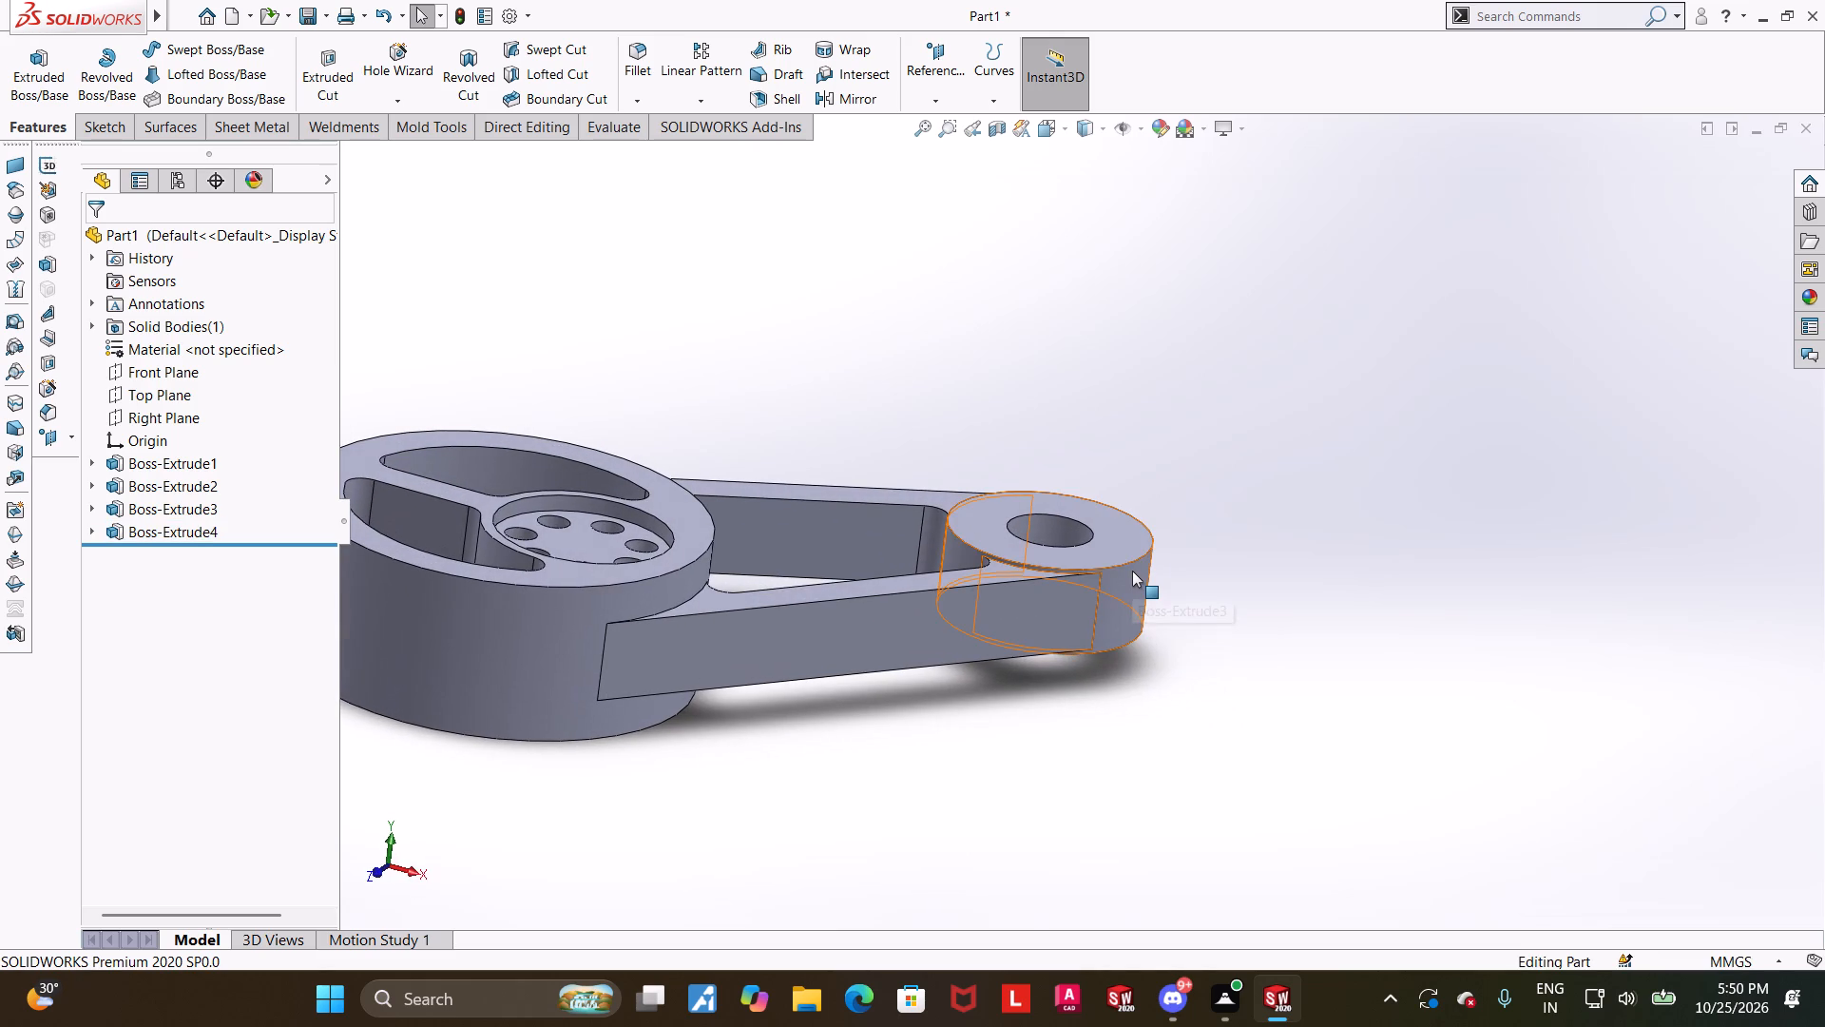
scroll(1132, 571, down, 3)
scroll(1013, 575, down, 3)
scroll(1071, 572, up, 2)
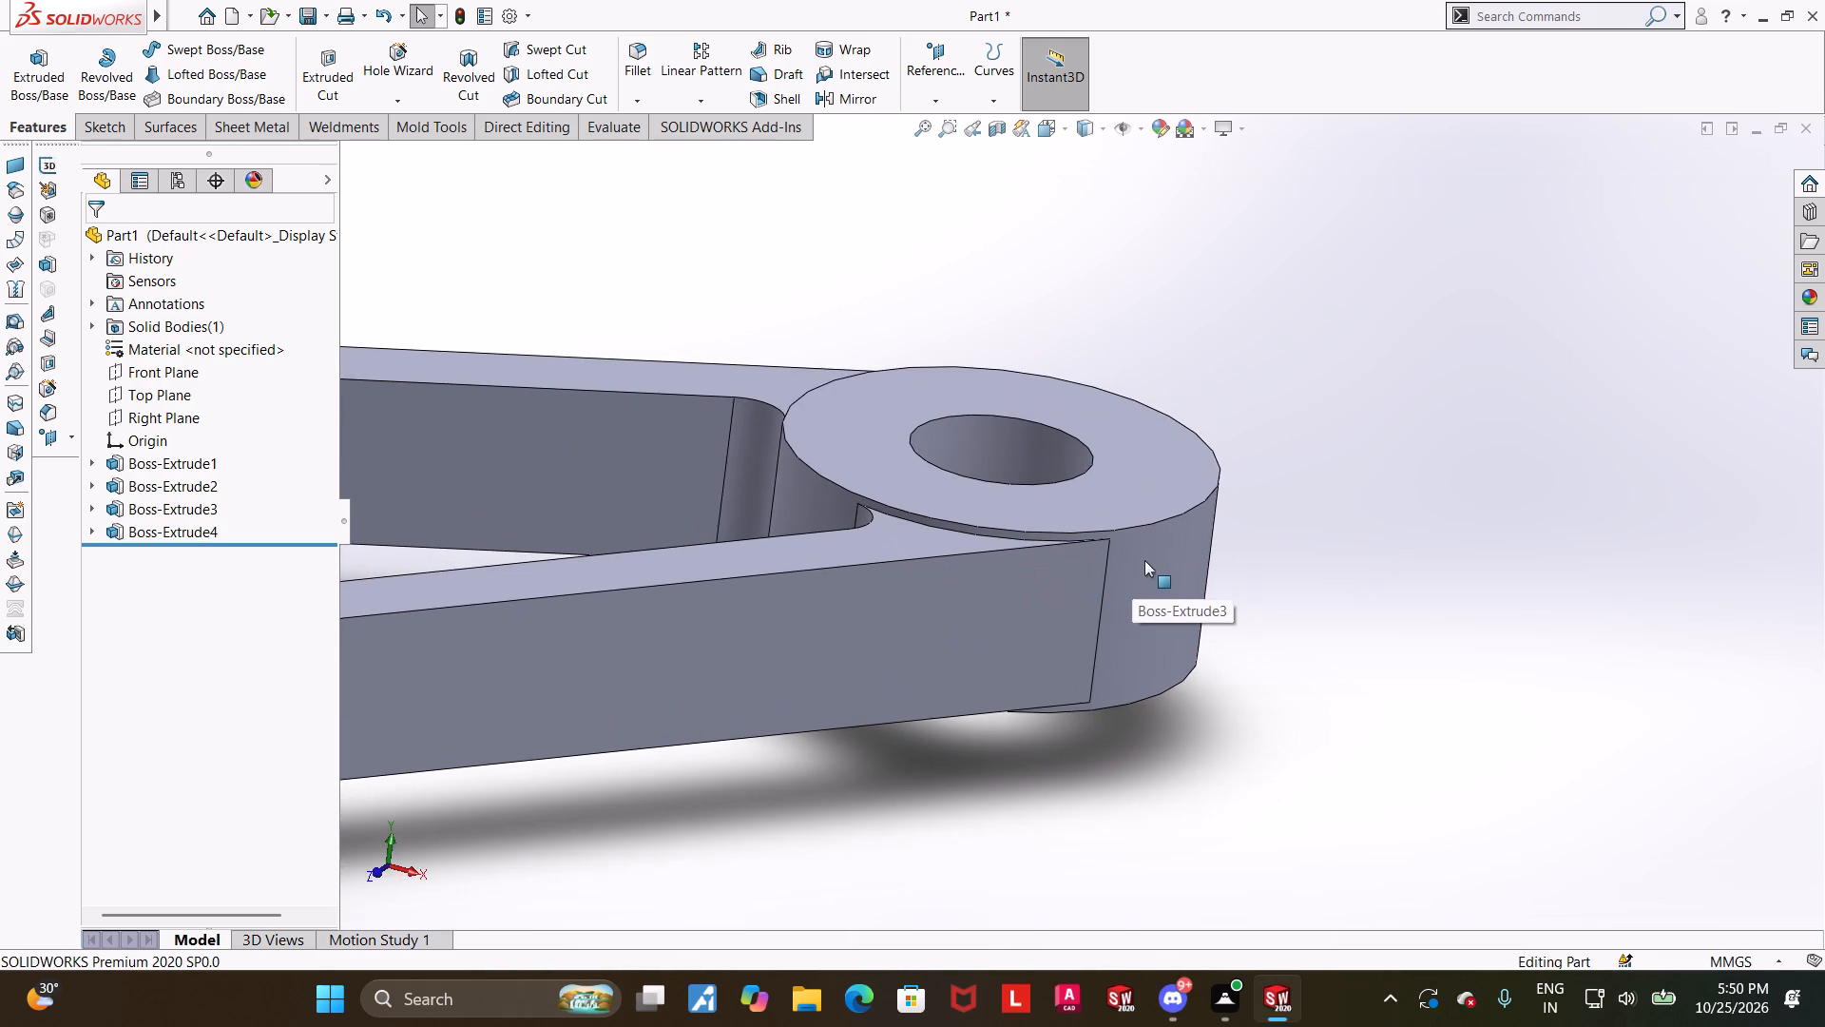
middle_drag(1148, 565, 1146, 649)
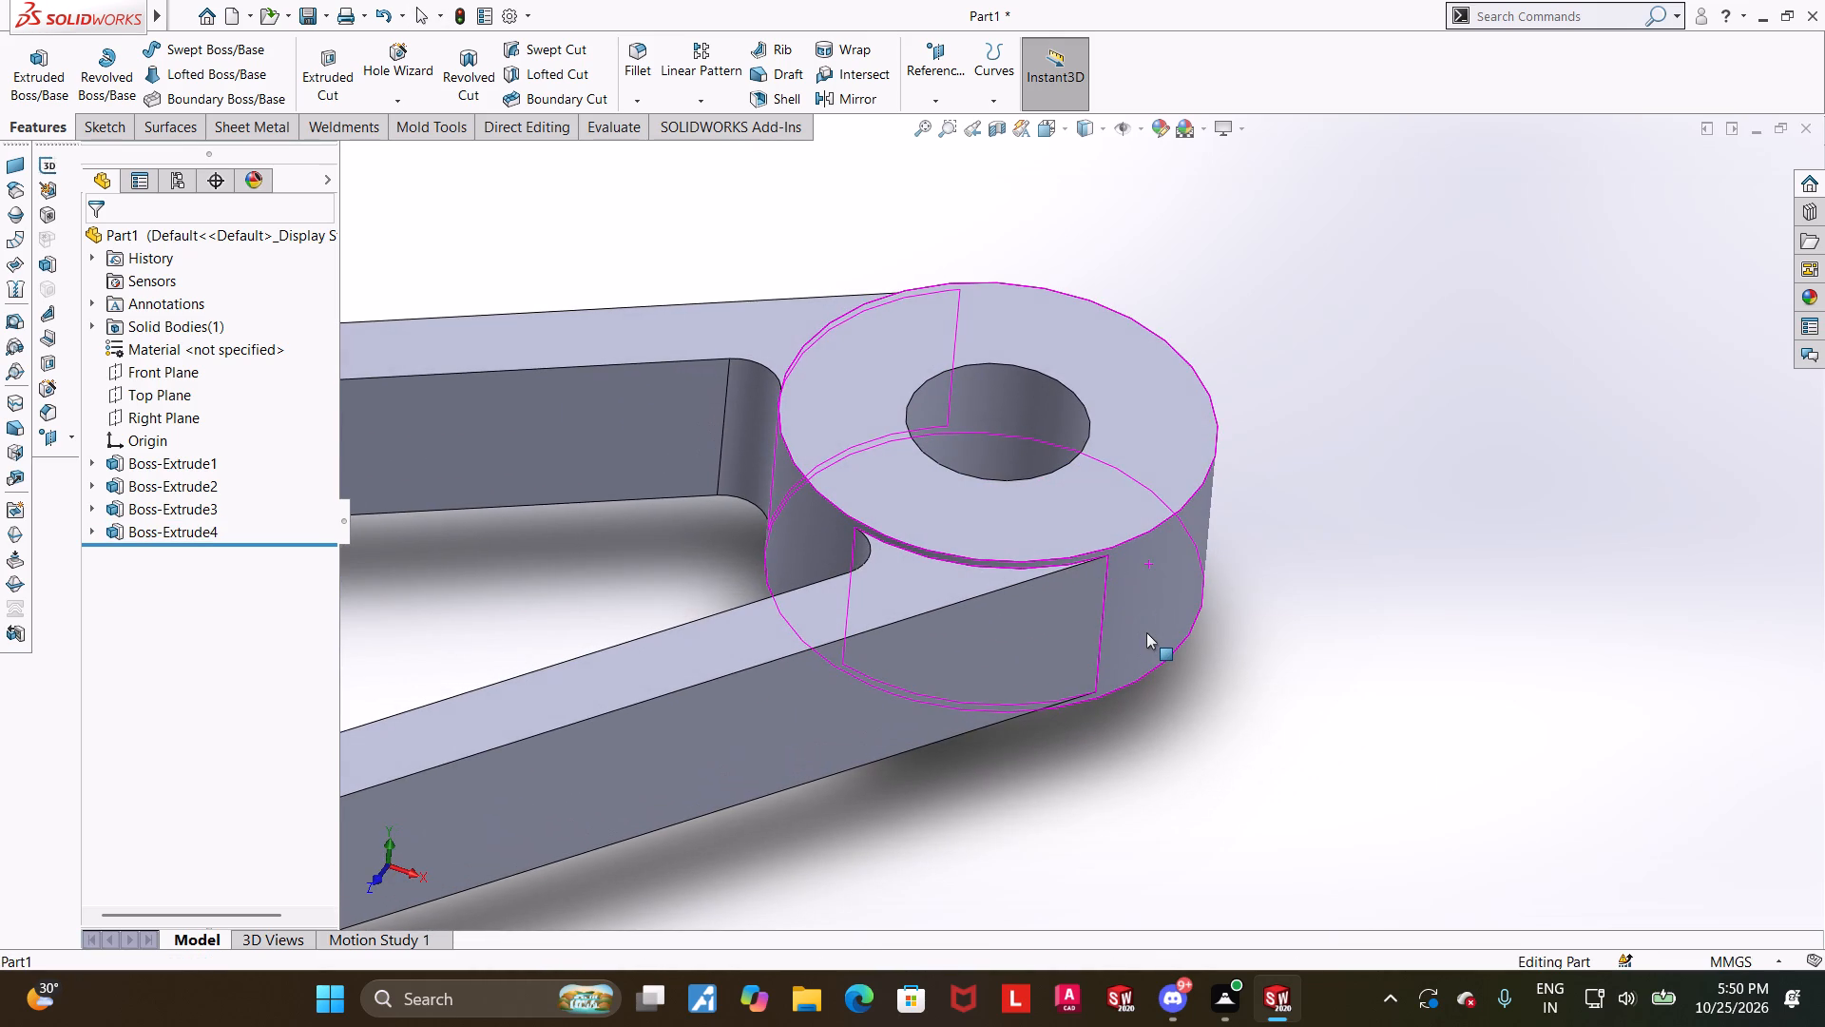
scroll(1119, 628, up, 2)
scroll(970, 609, up, 4)
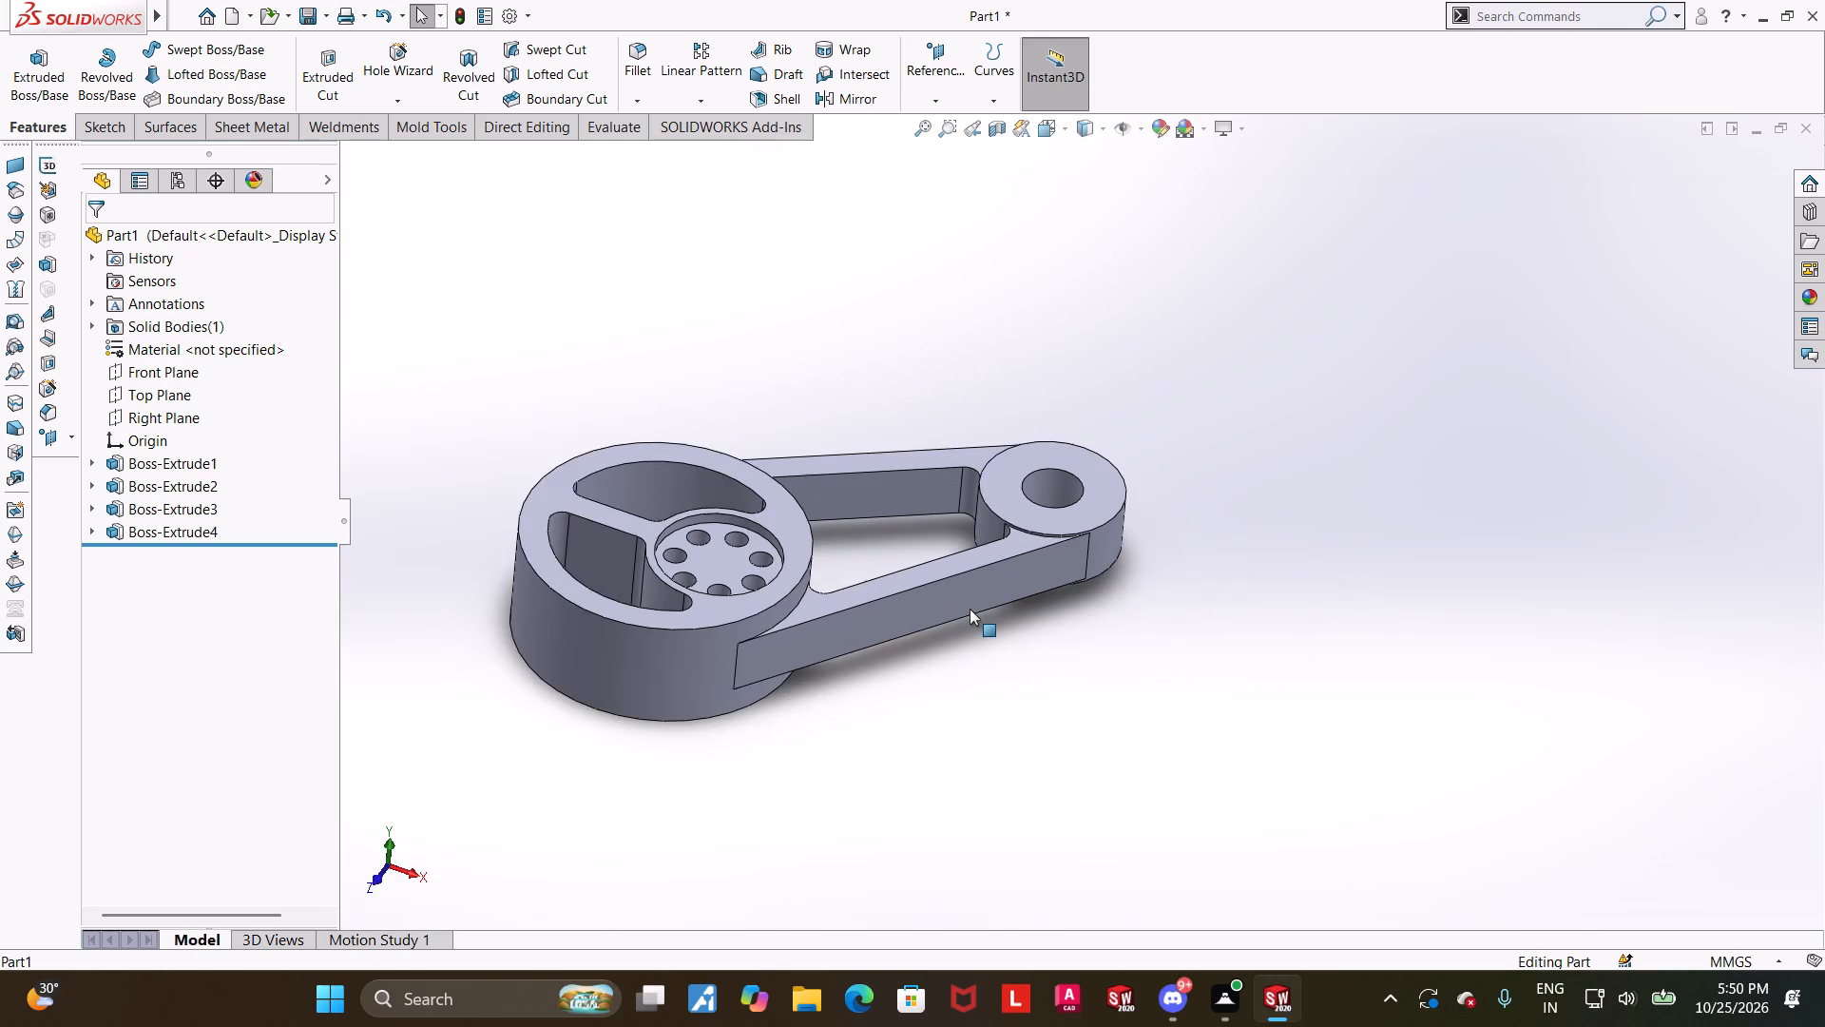
scroll(970, 609, up, 2)
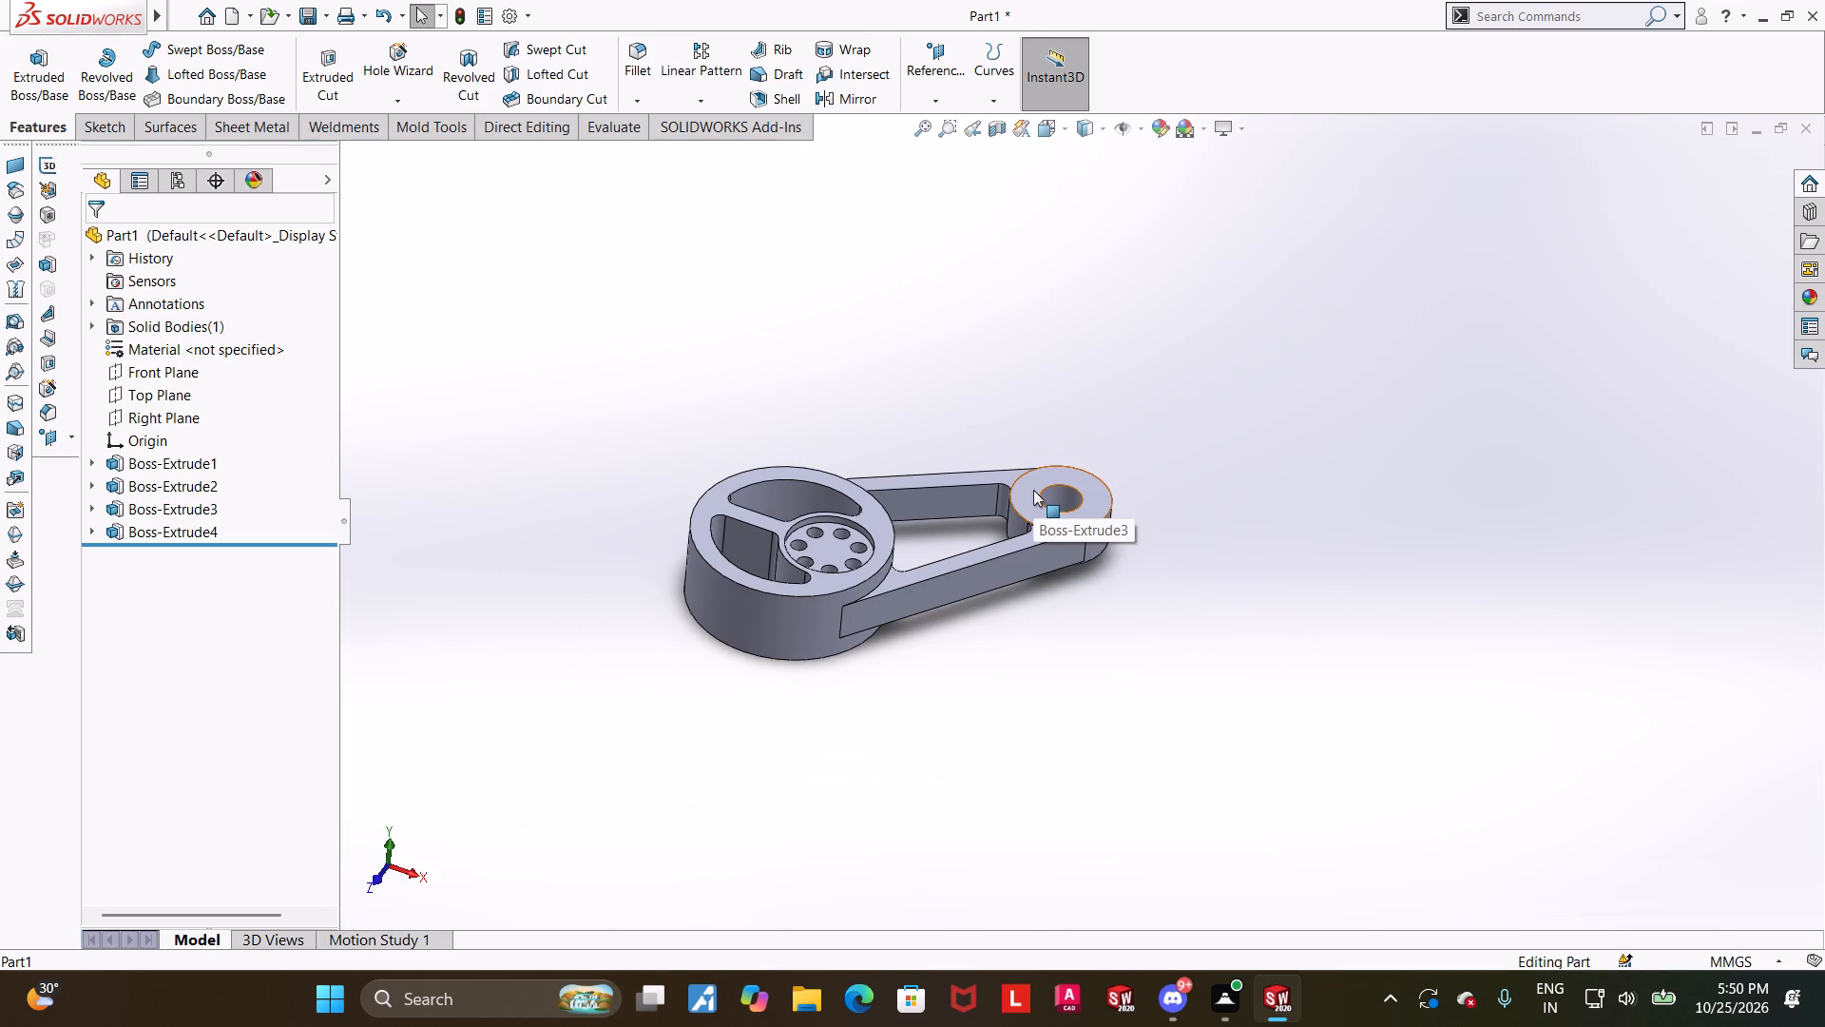
scroll(1033, 490, up, 2)
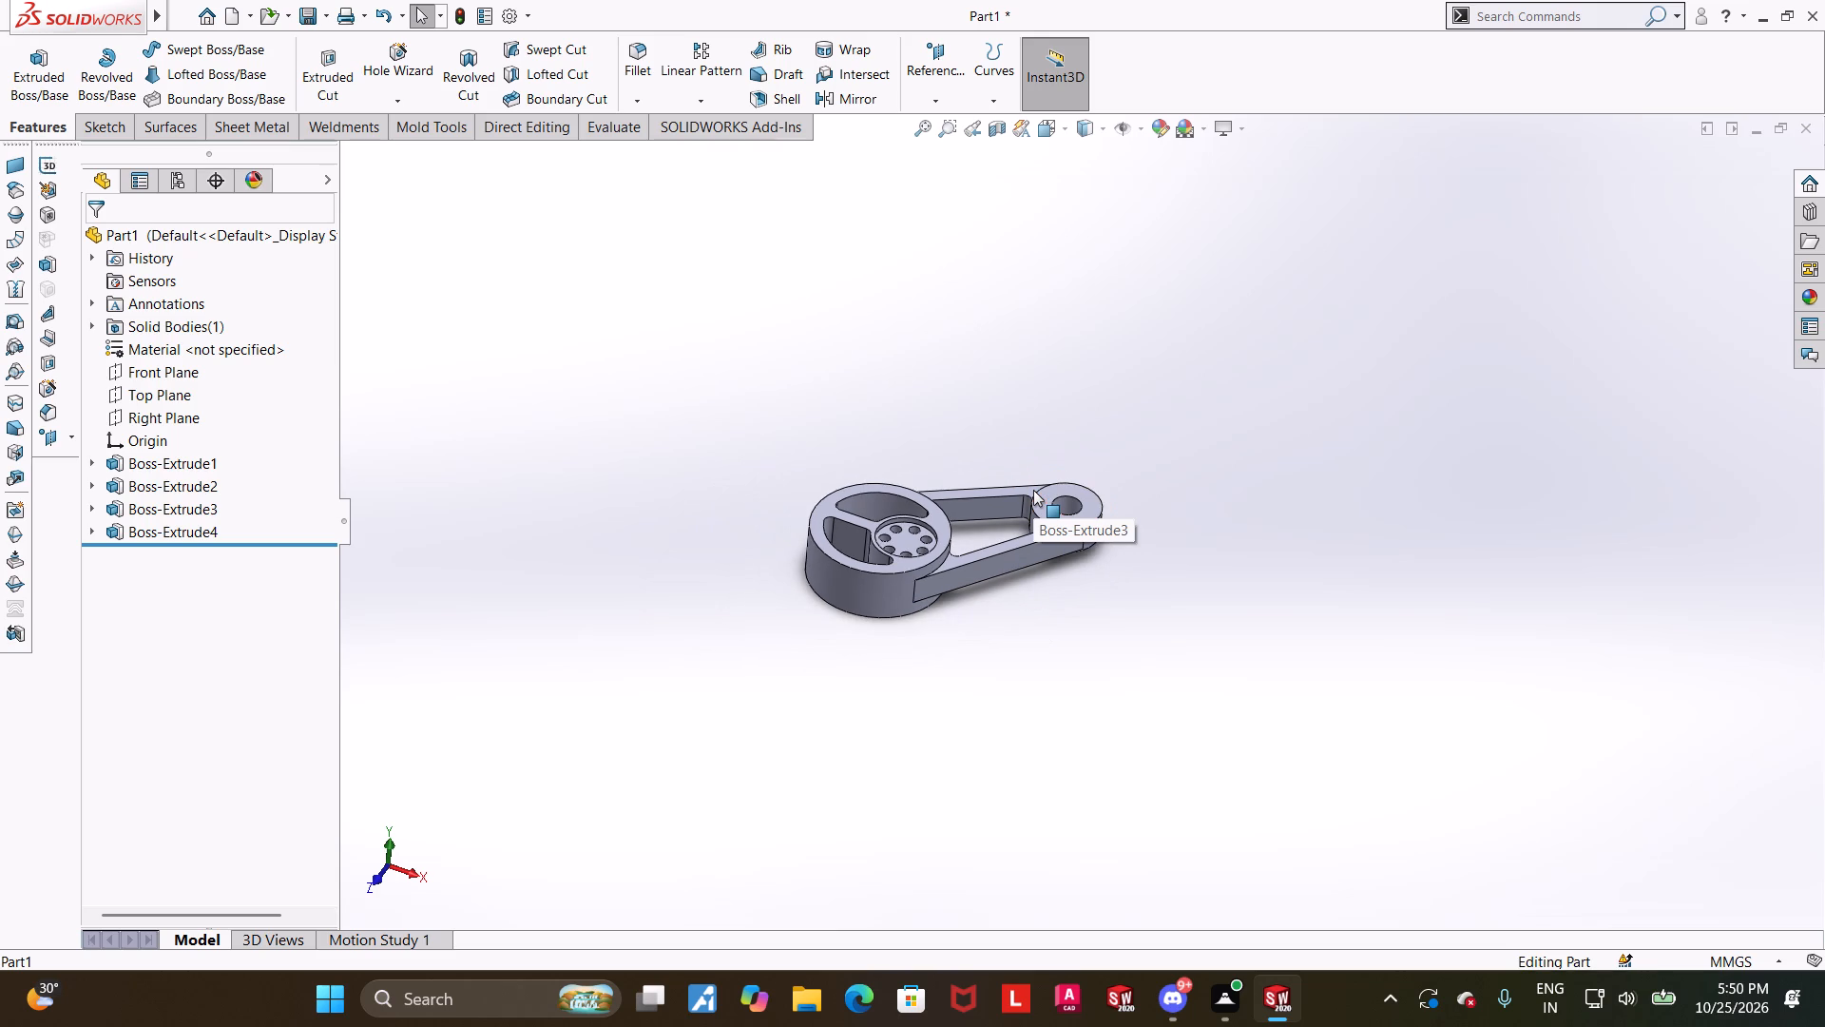
scroll(1033, 490, up, 1)
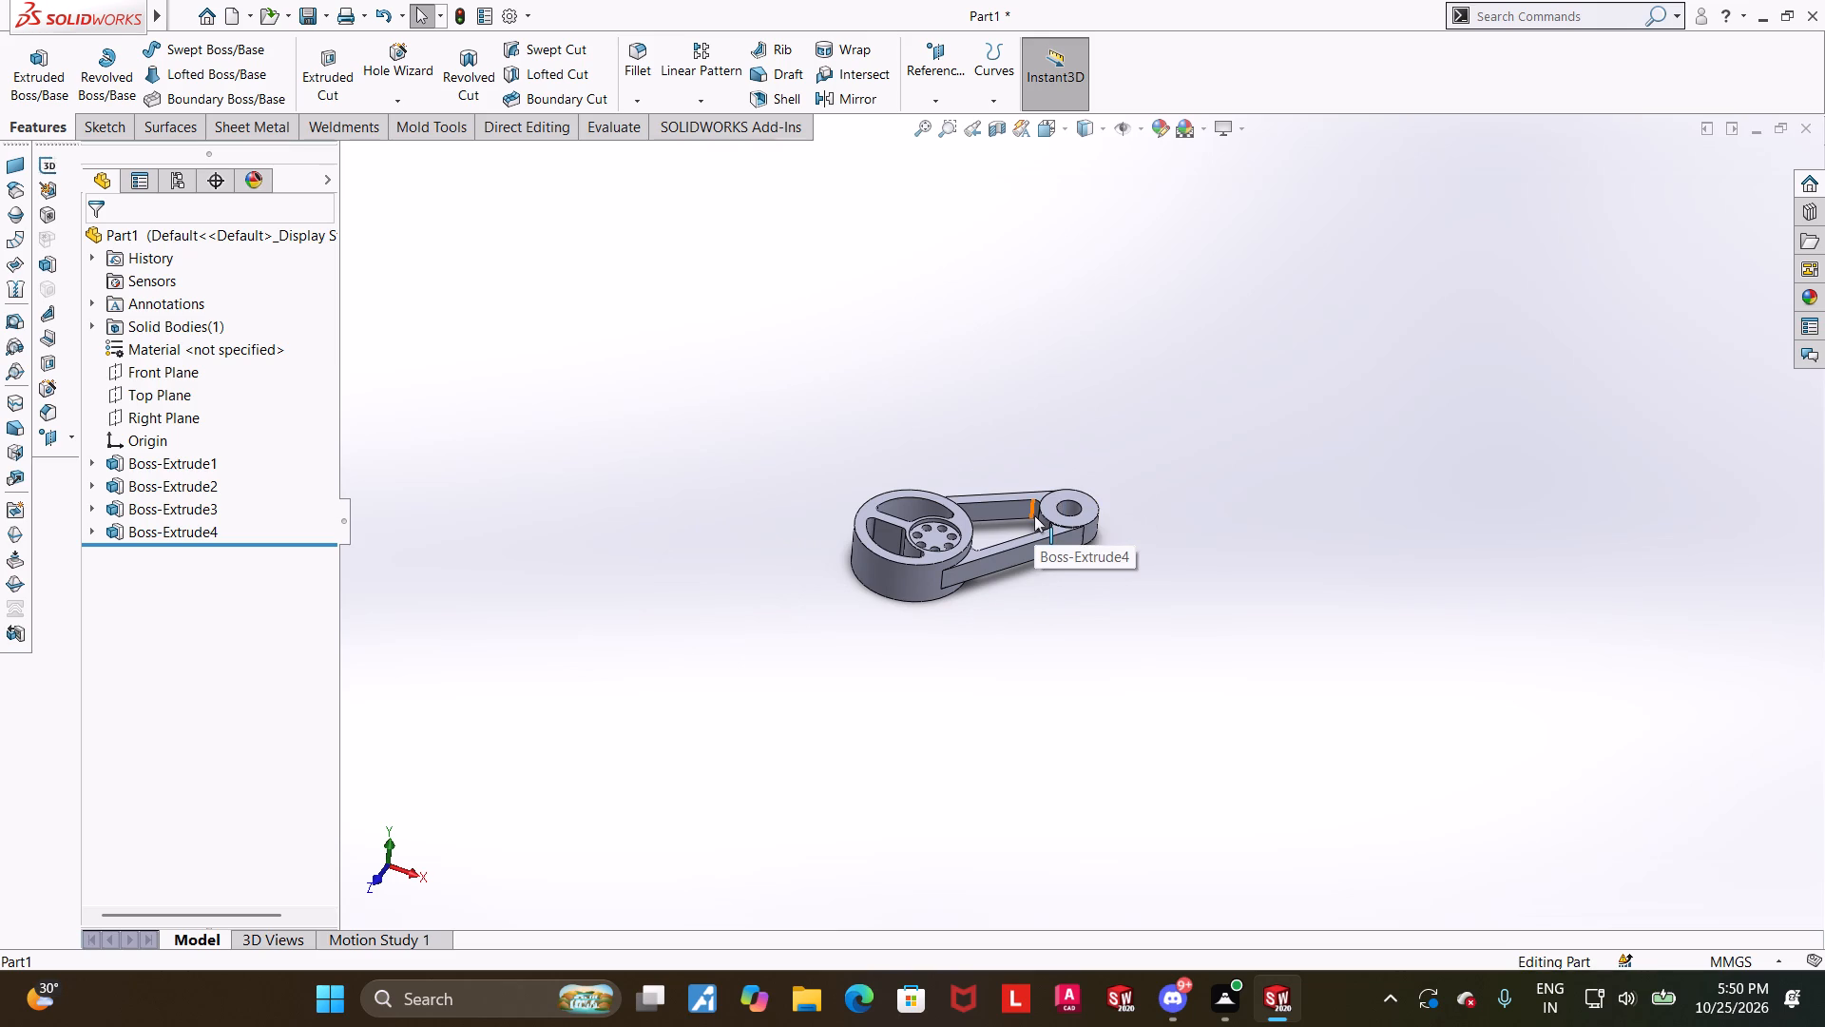
scroll(1126, 547, up, 2)
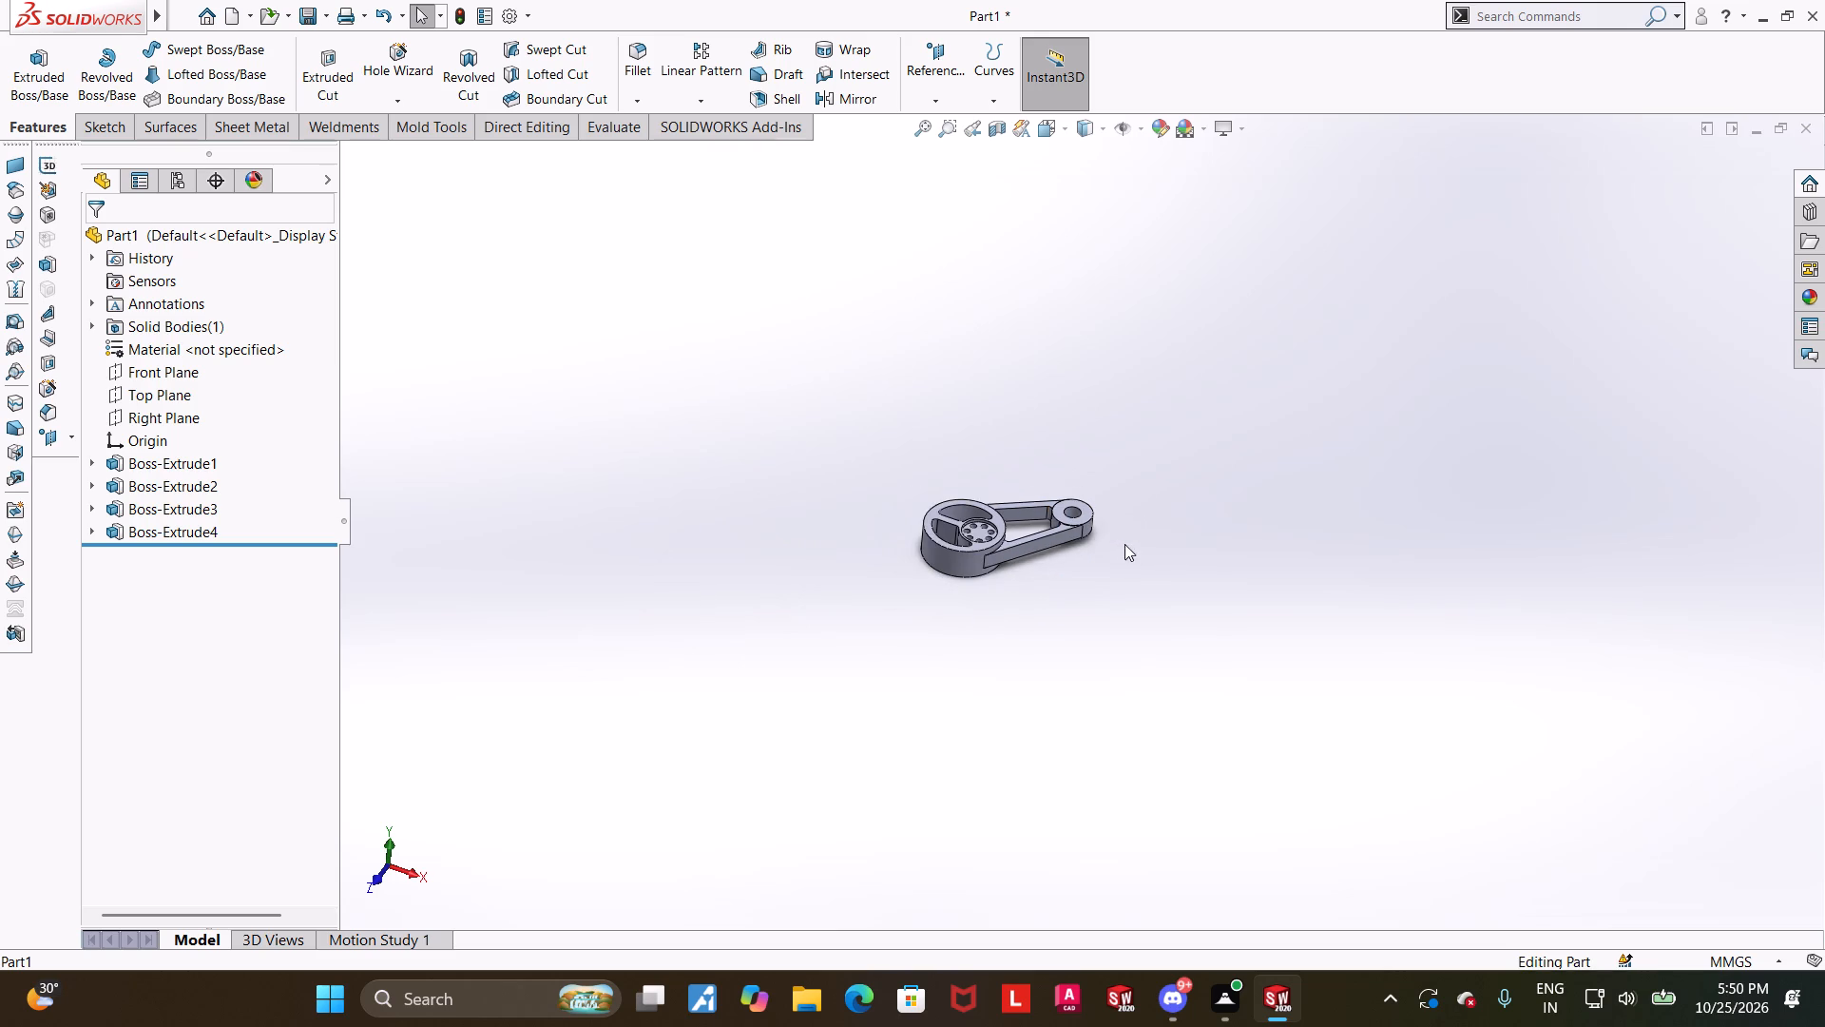
scroll(1013, 515, down, 9)
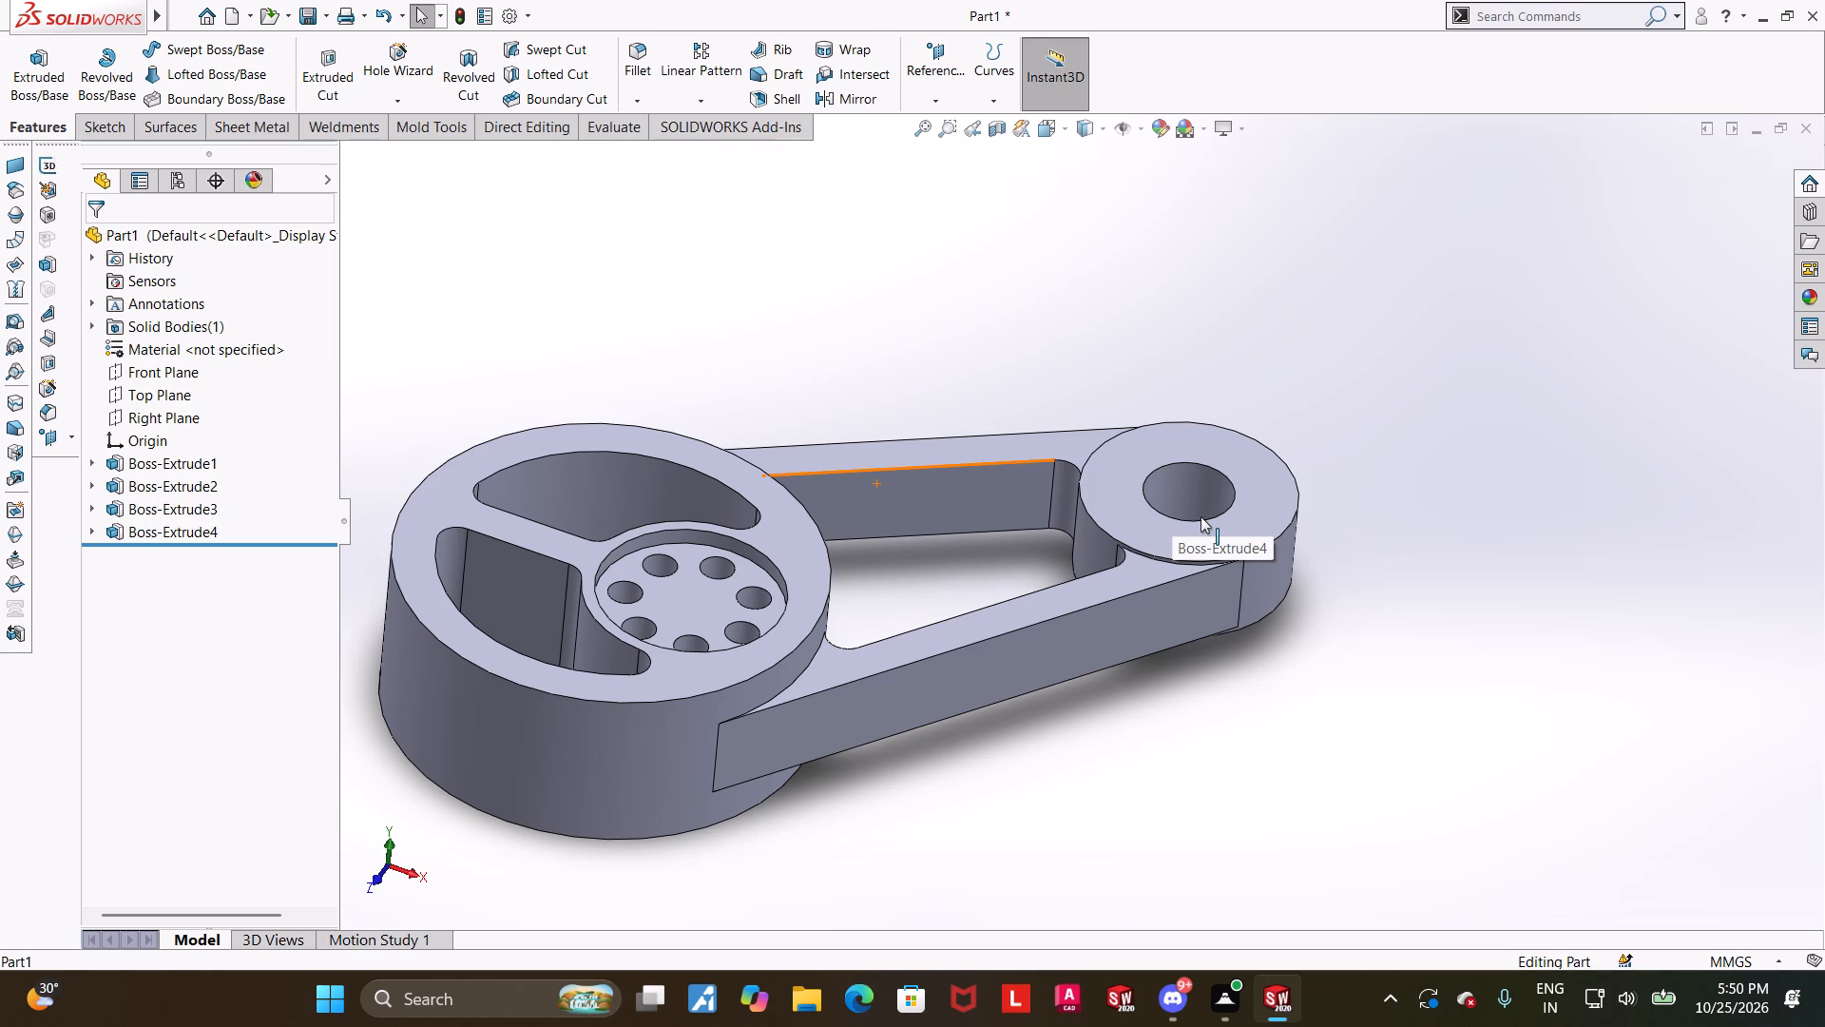
Show Sketch4, the sketch behind the arm extrusion, in the model.
click(1398, 476)
click(91, 529)
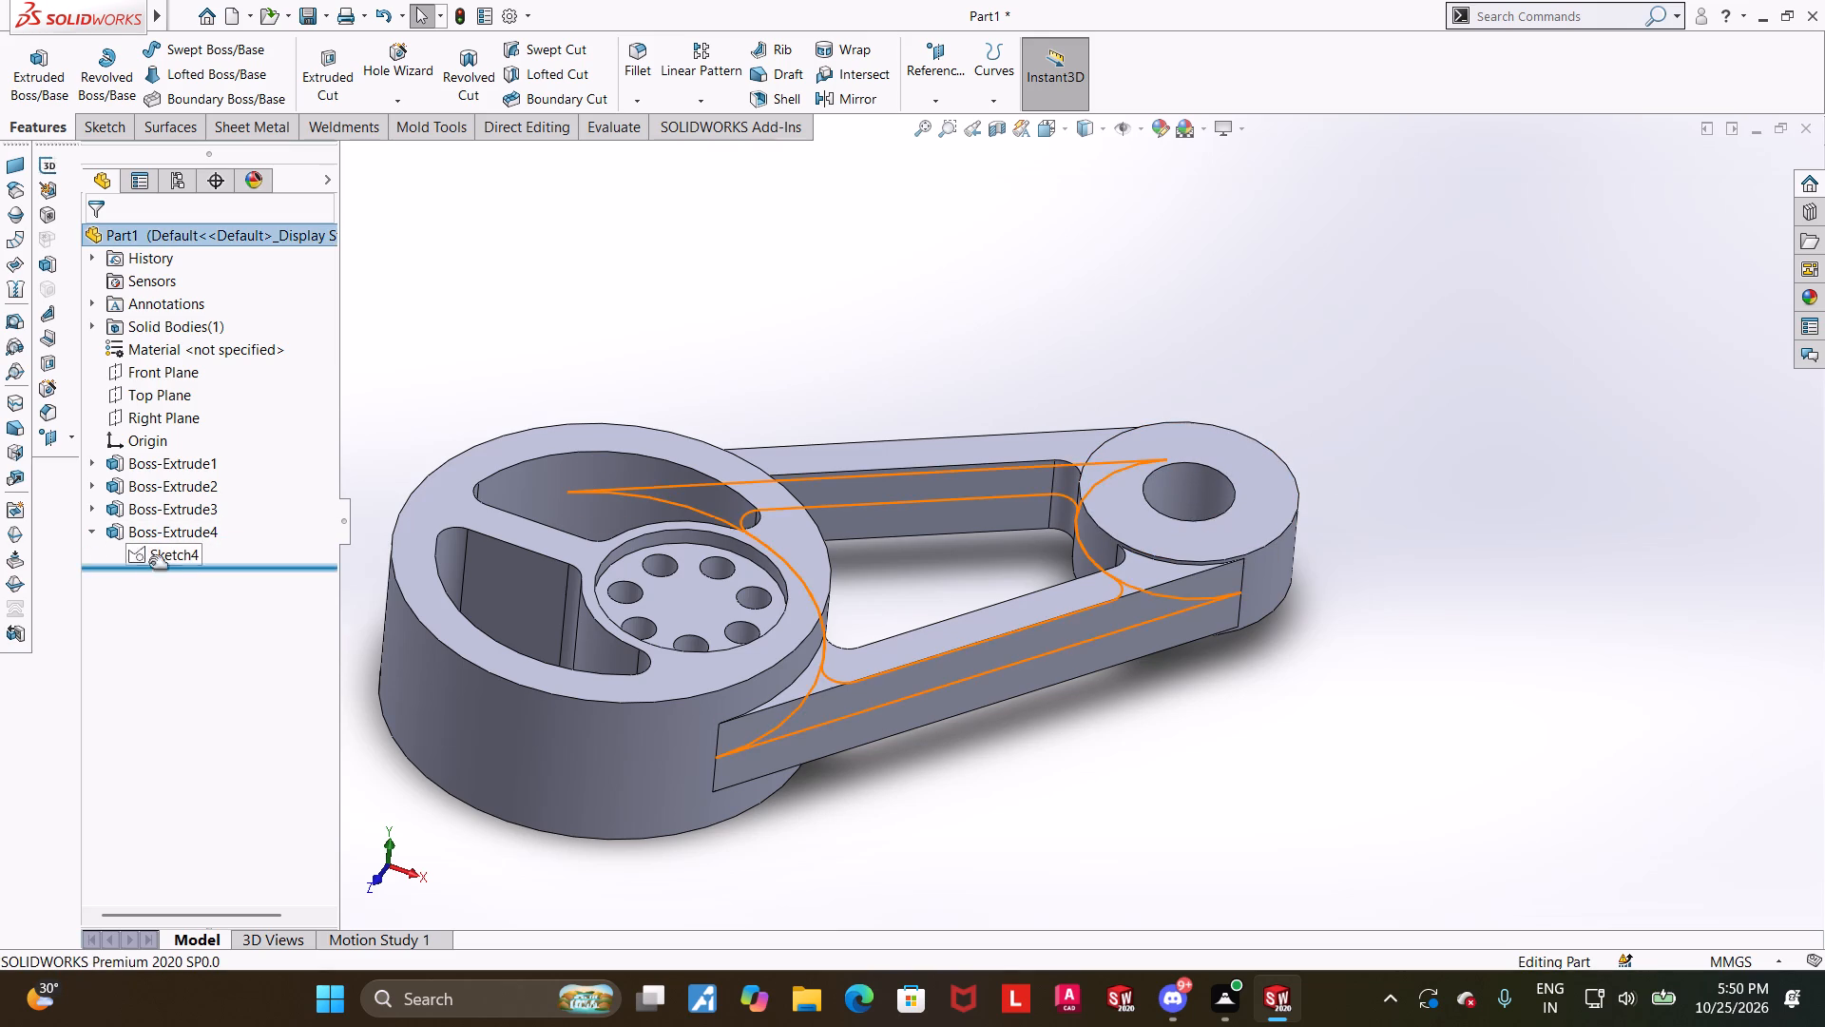
click(150, 555)
click(170, 518)
click(1440, 637)
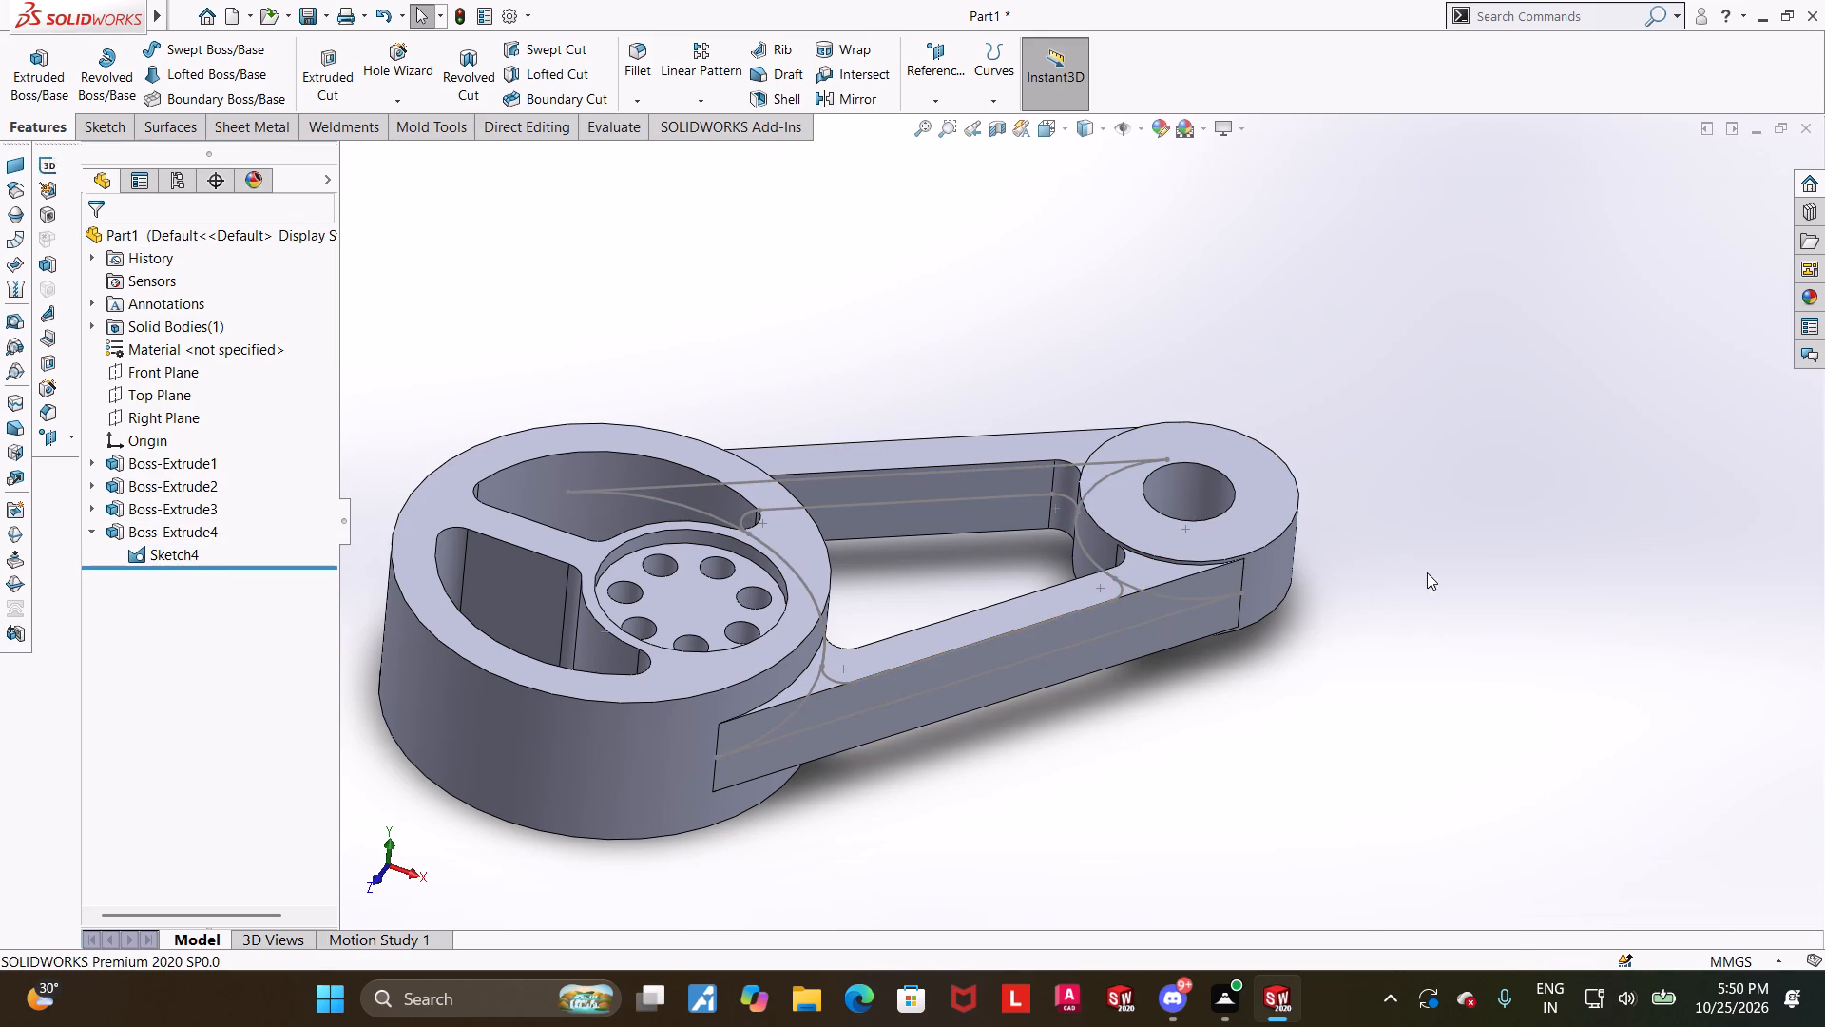
Start a boss extrusion from Sketch4 using only the closed region between the two arms, with a Mid Plane end condition.
middle_drag(1426, 572, 1413, 706)
click(58, 69)
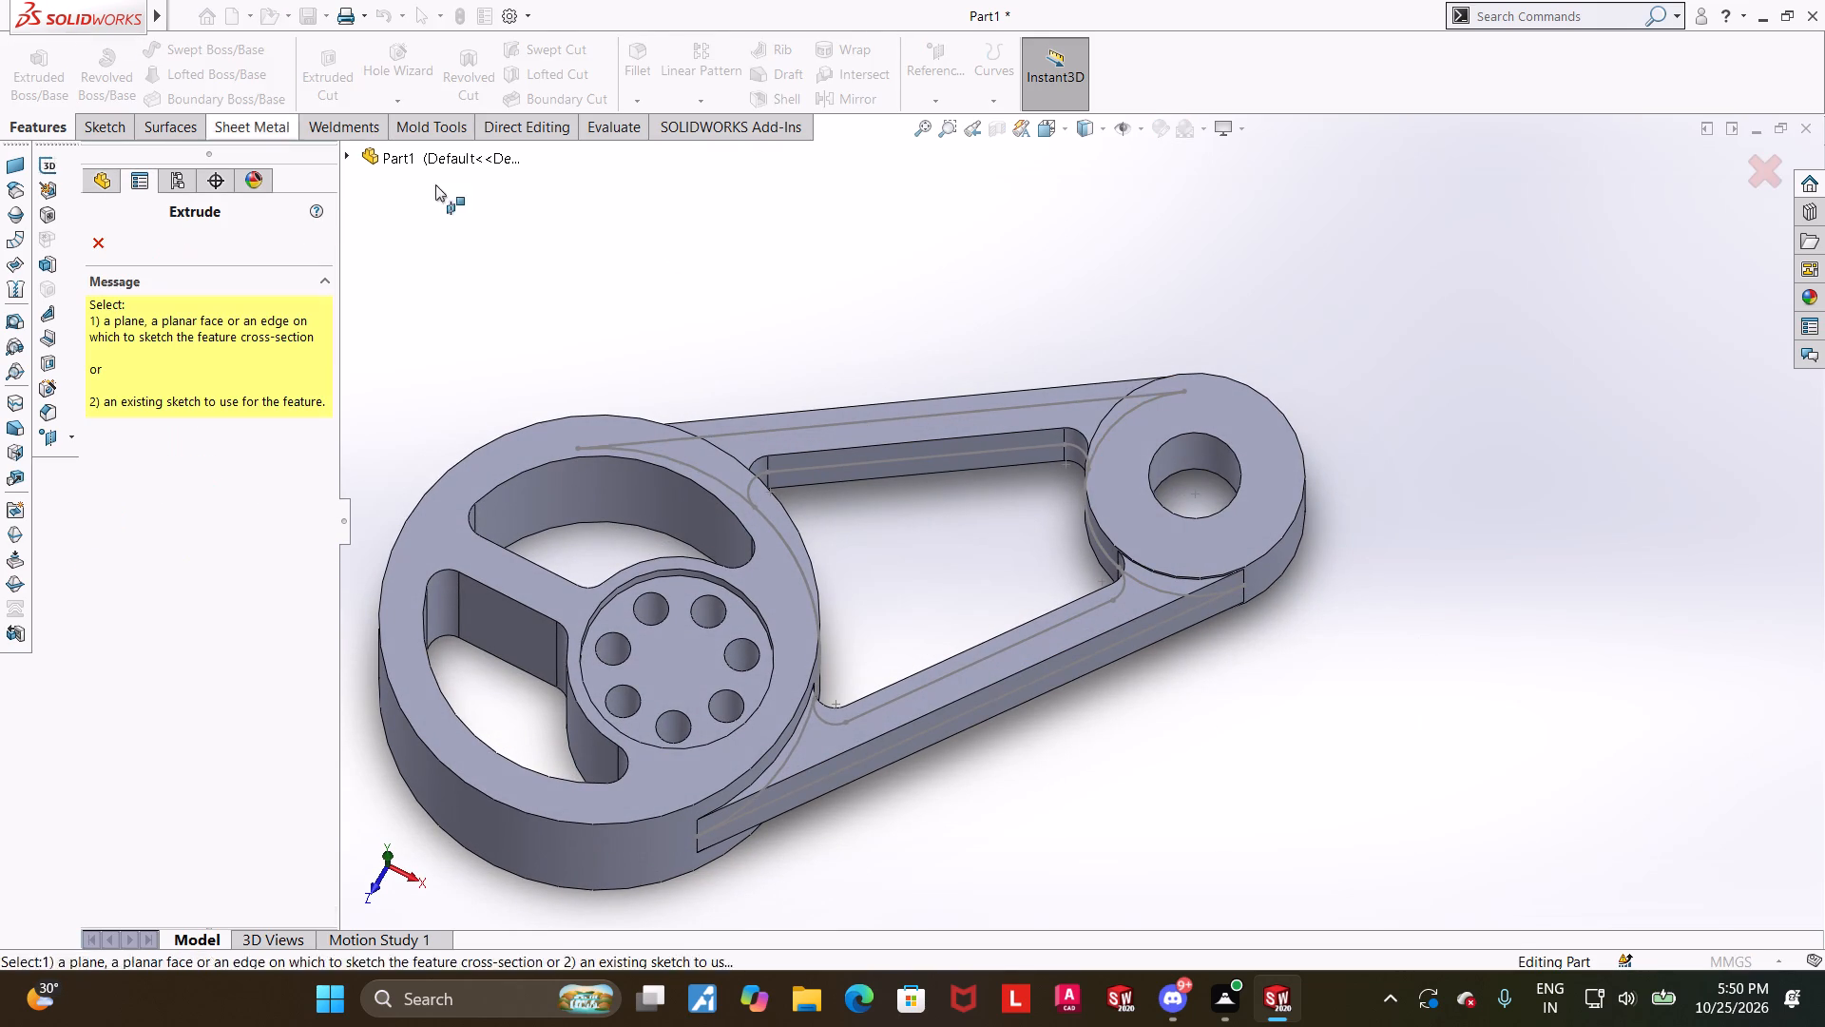
click(344, 158)
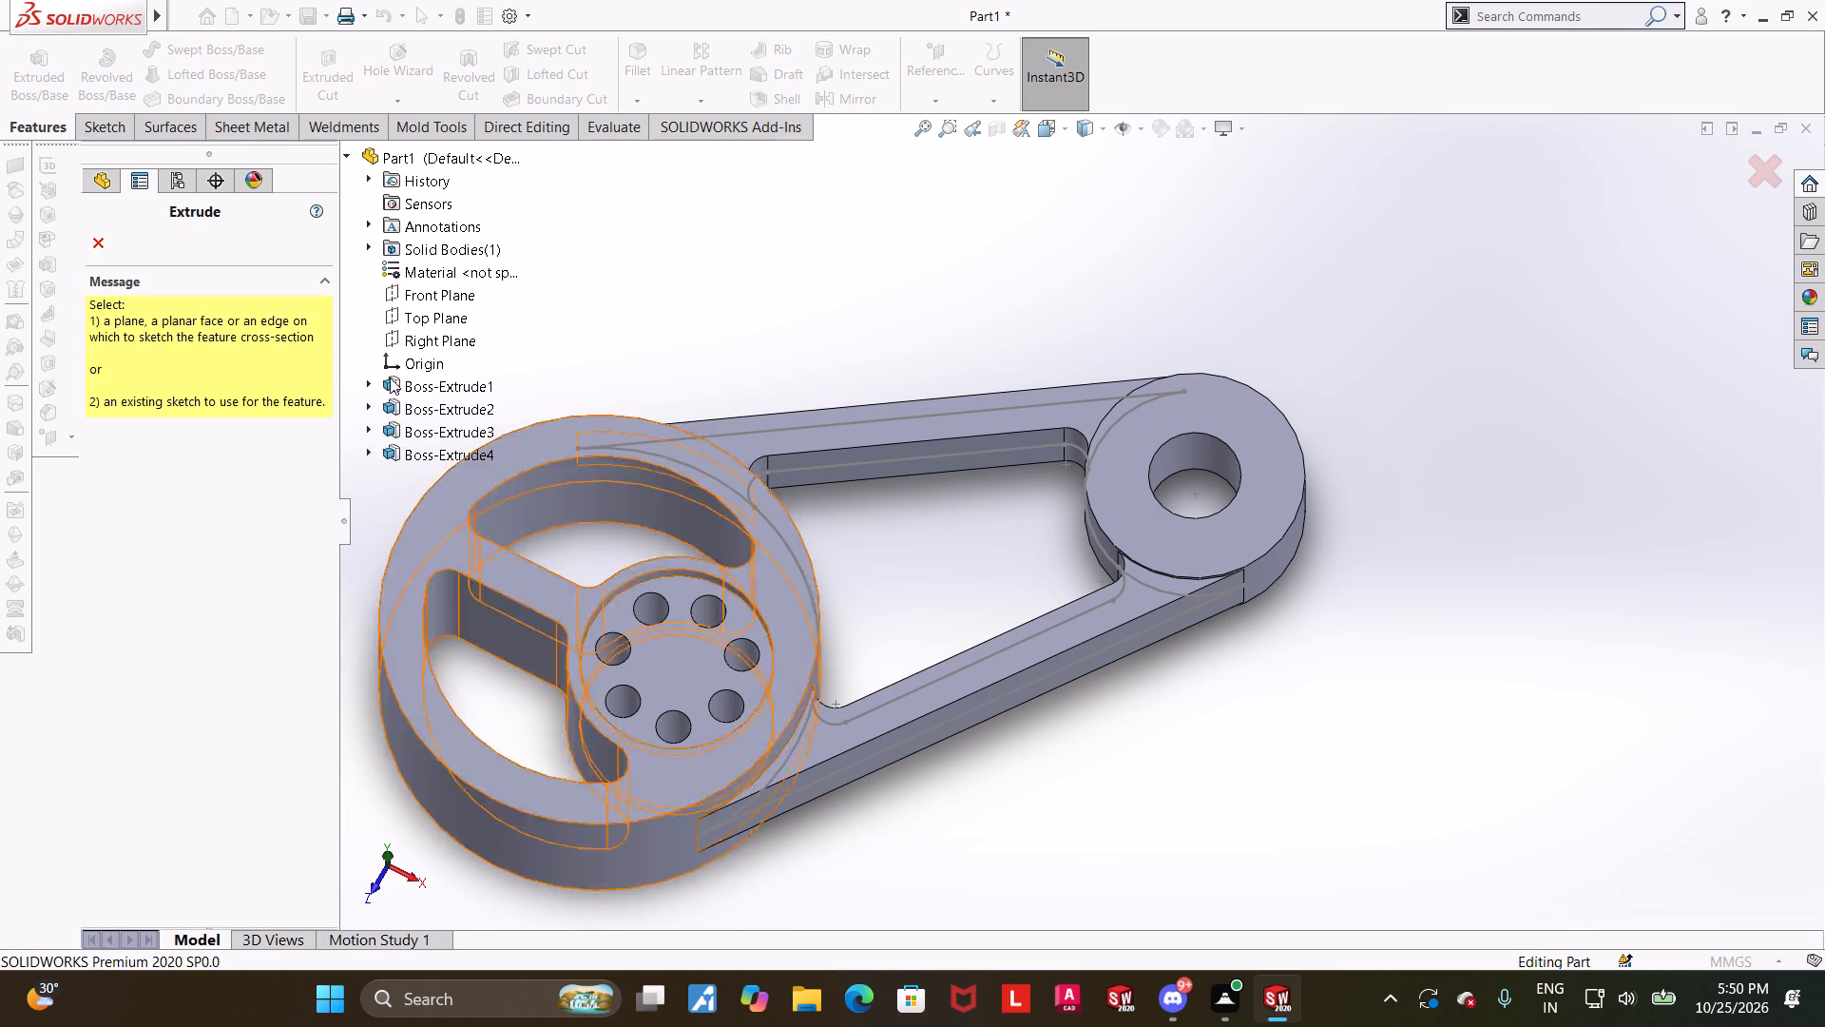
click(373, 450)
click(417, 481)
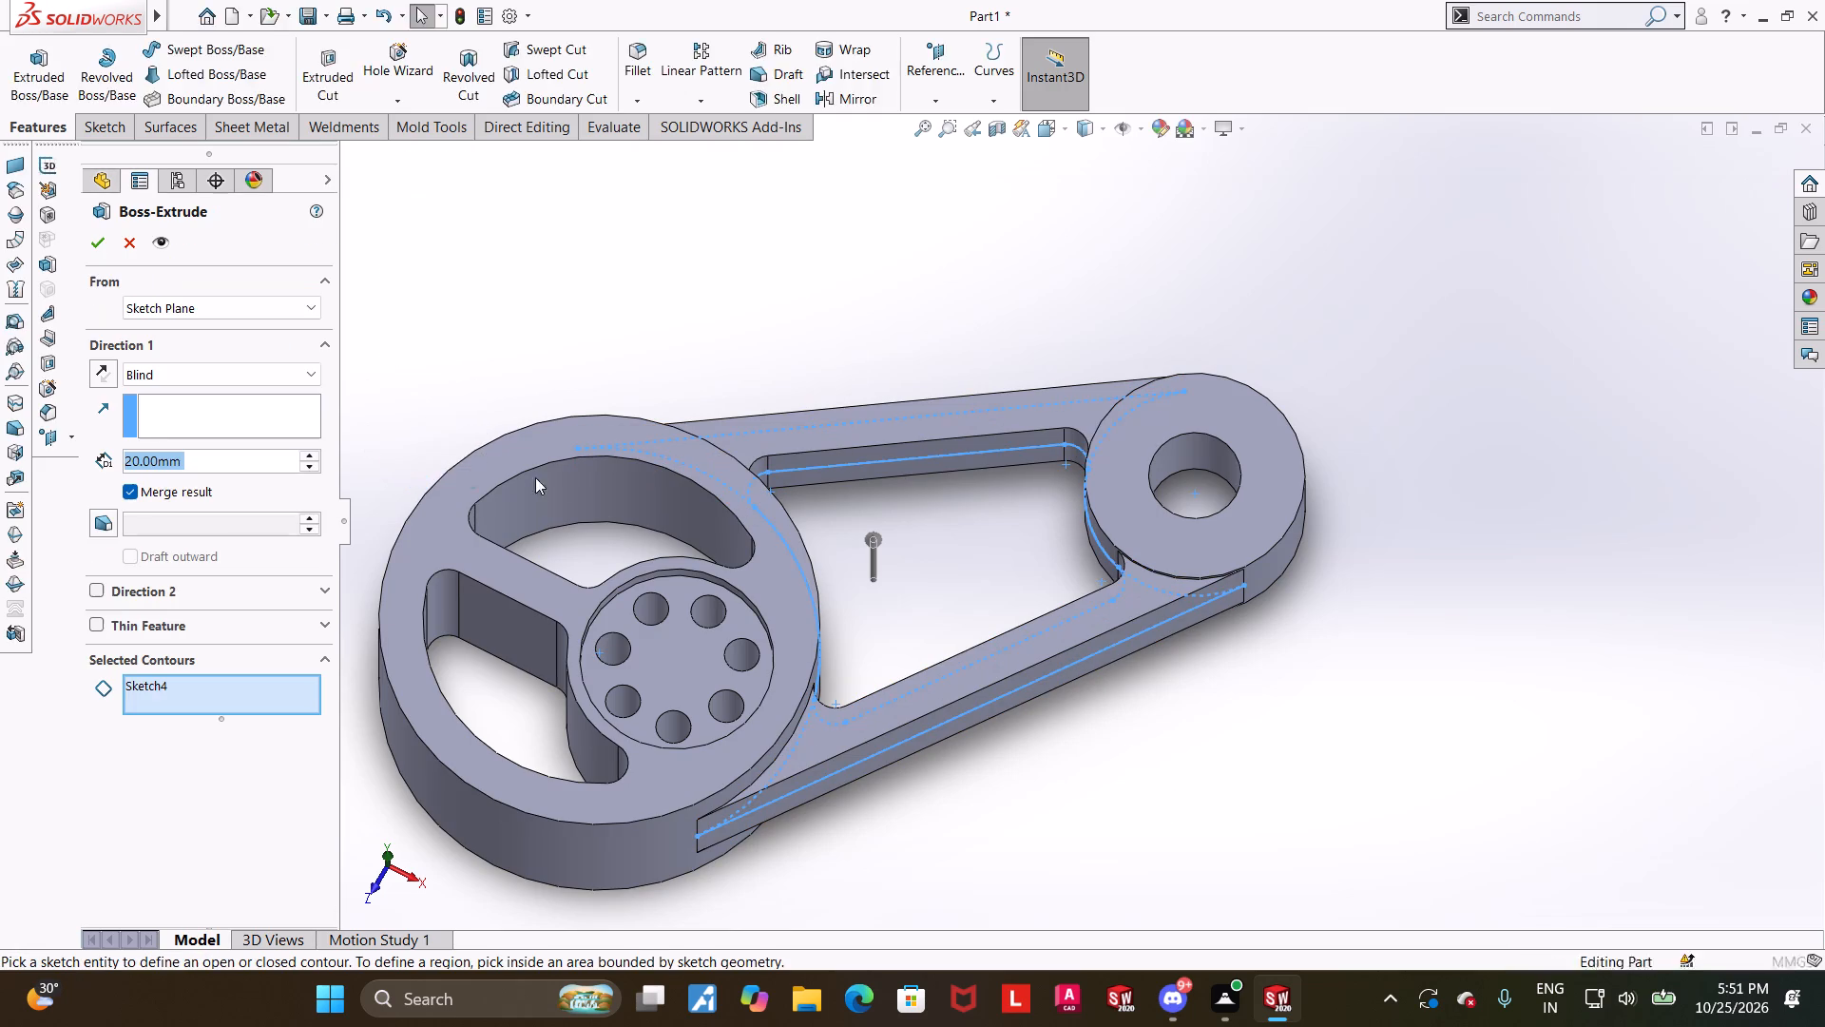
right_click(157, 688)
click(208, 718)
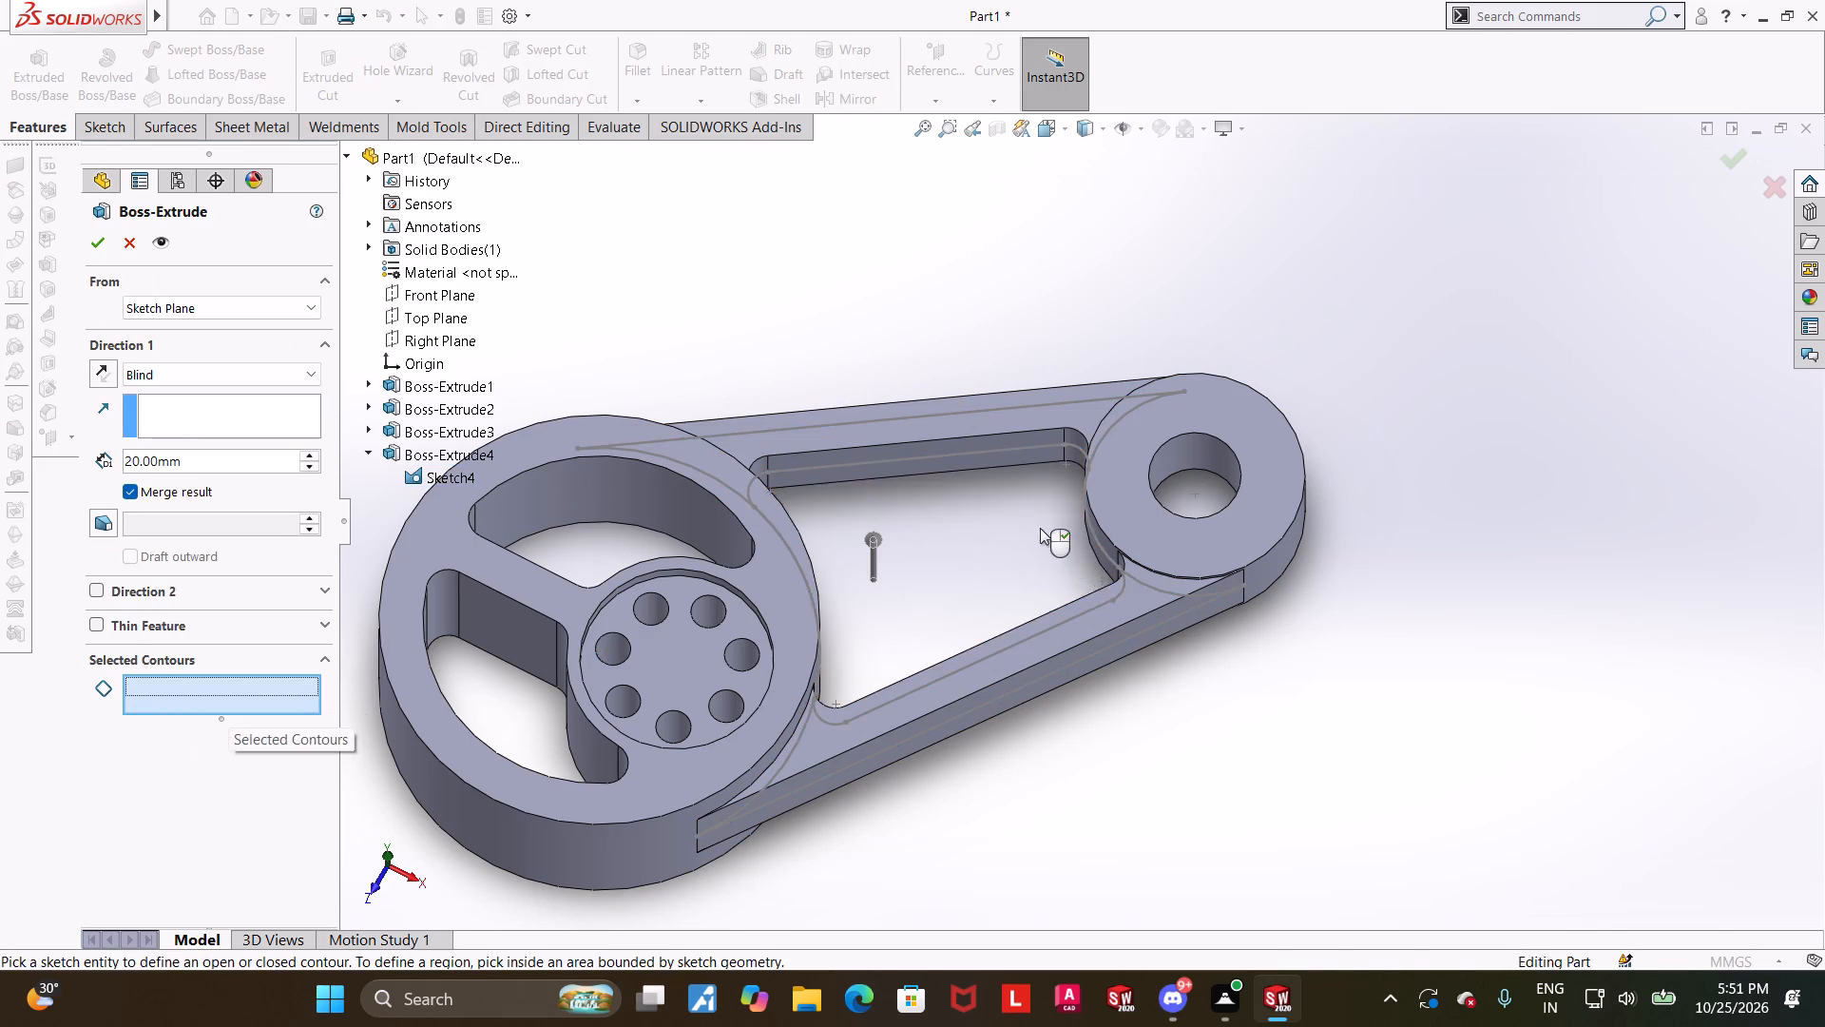
click(1035, 528)
middle_drag(1069, 492, 1076, 399)
click(196, 368)
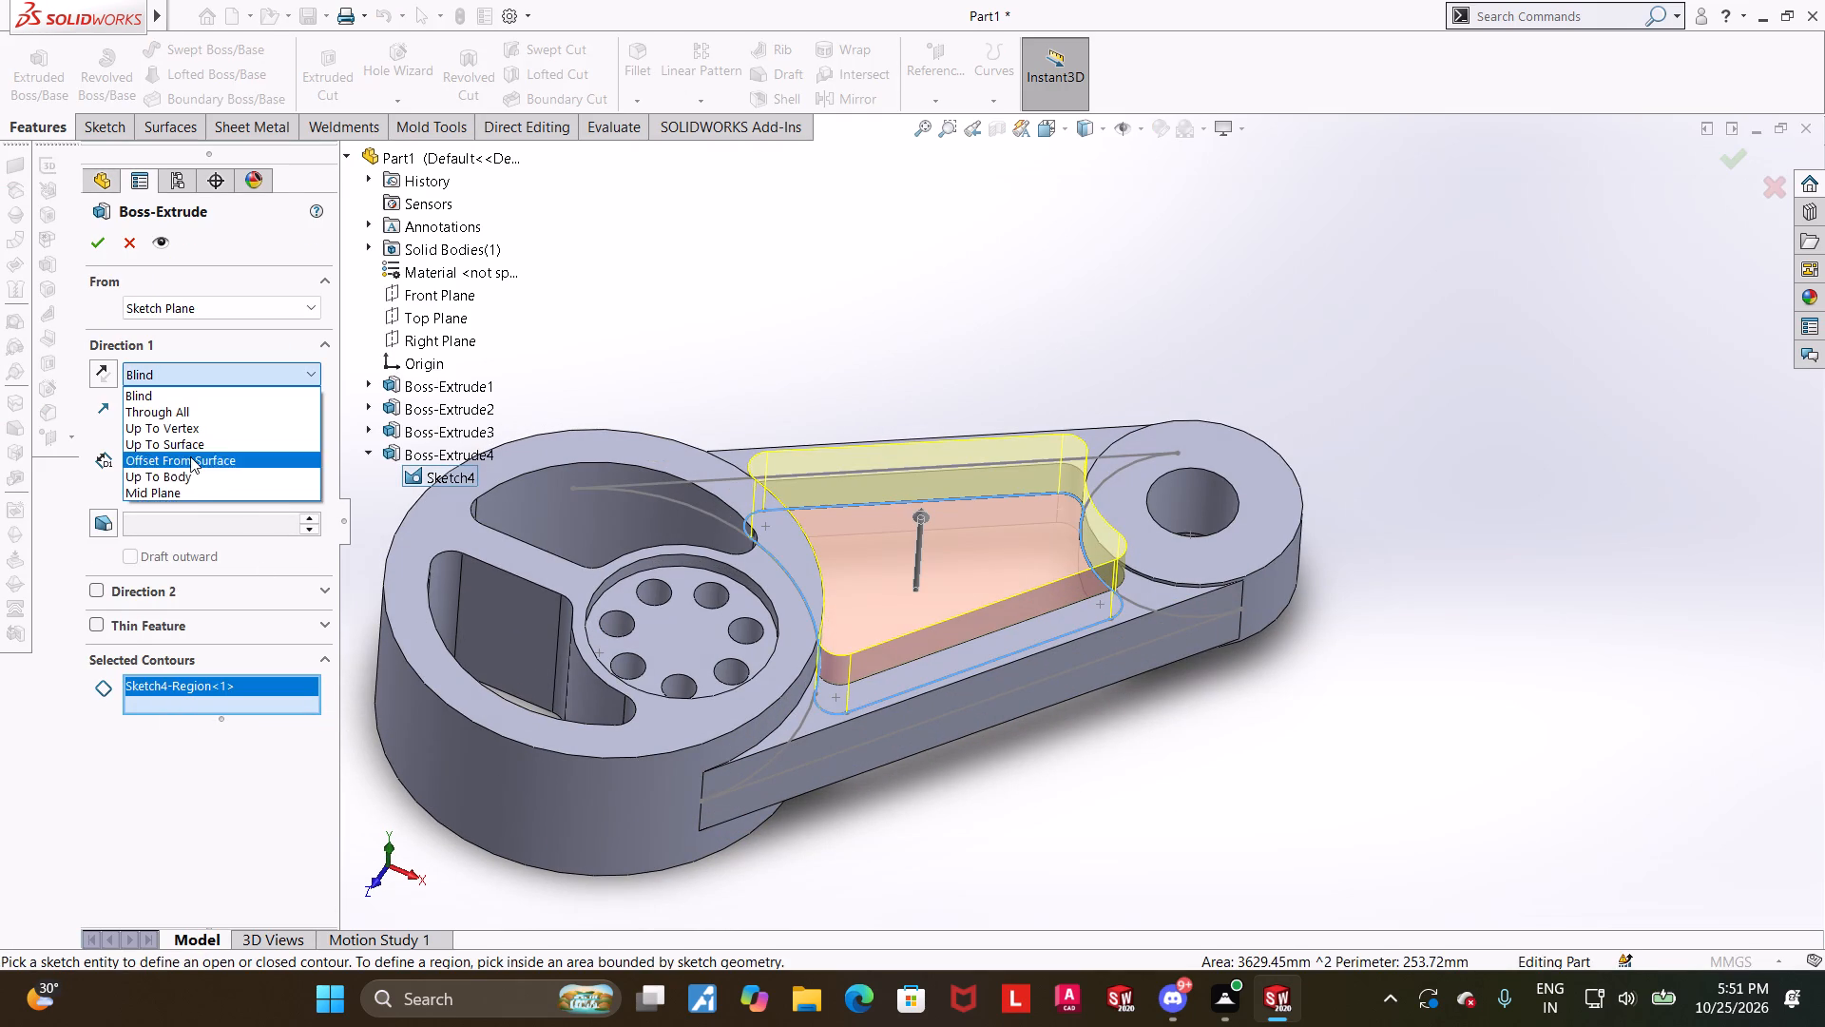
click(192, 492)
middle_drag(1285, 795, 1259, 778)
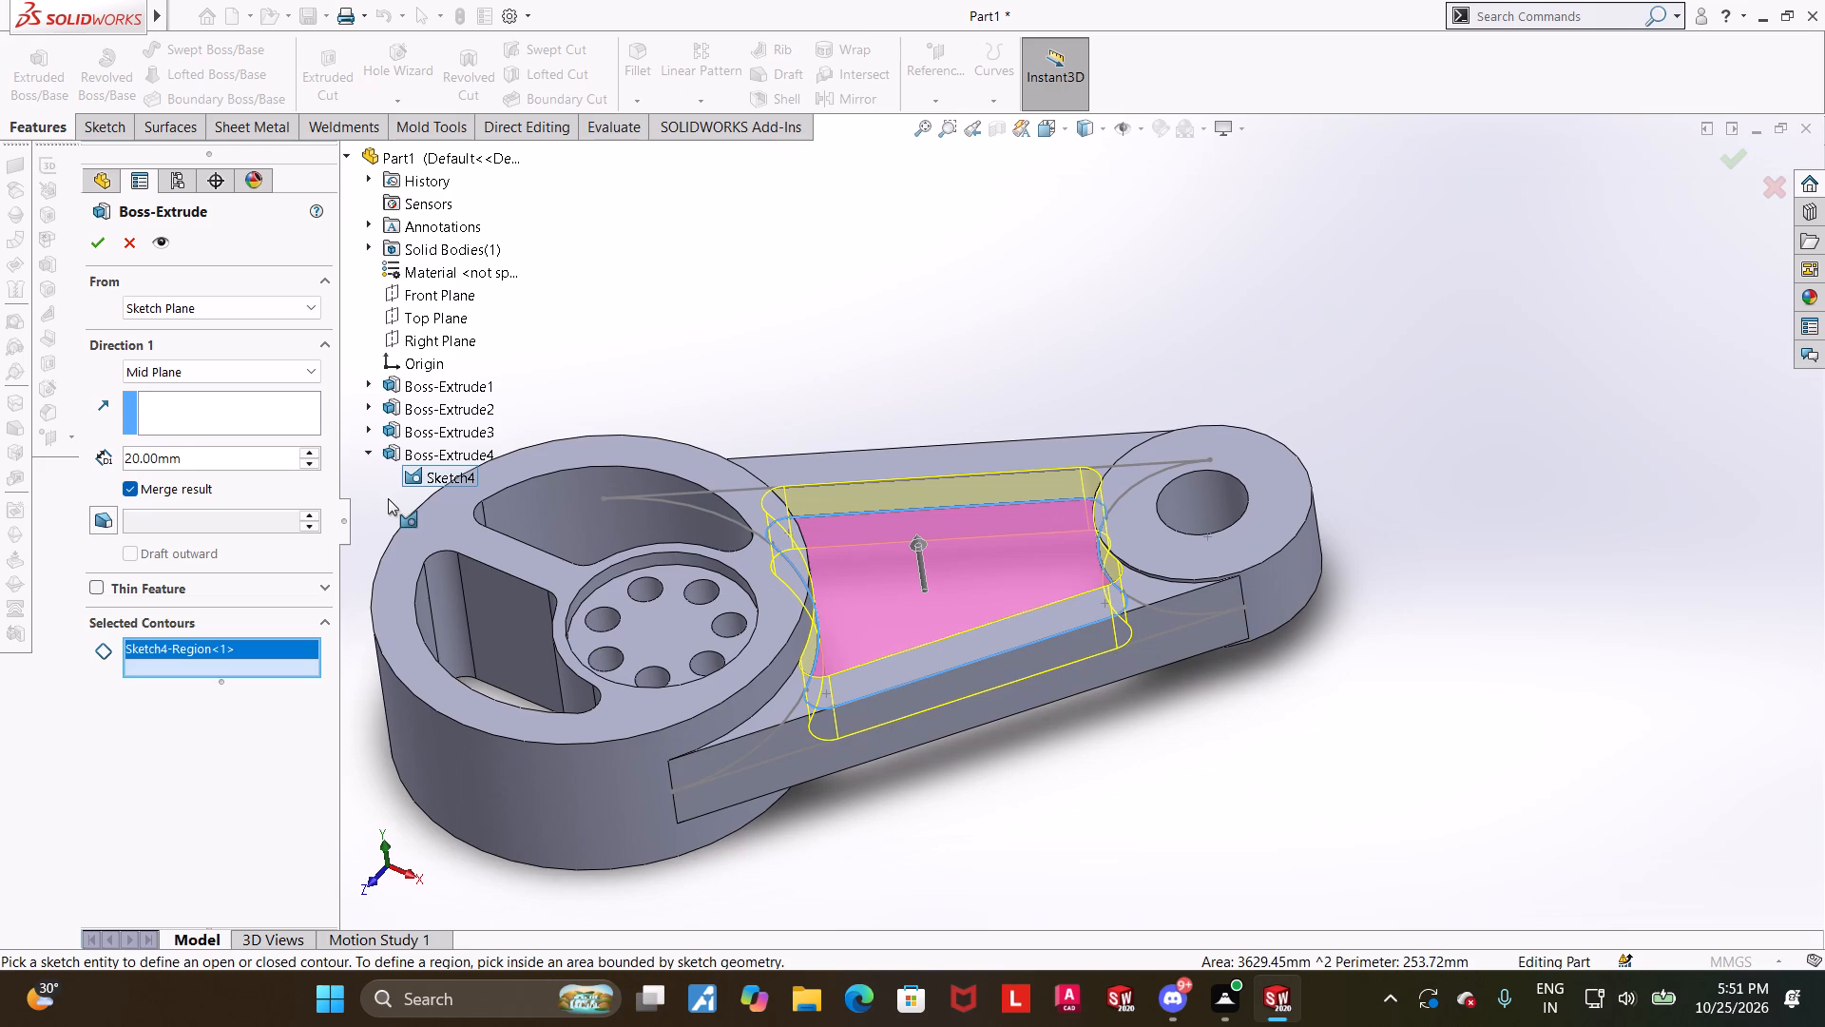
Set the mid-plane depth of the web between the arms to 10 mm and complete the extrusion.
scroll(450, 546, up, 1)
scroll(1080, 601, down, 1)
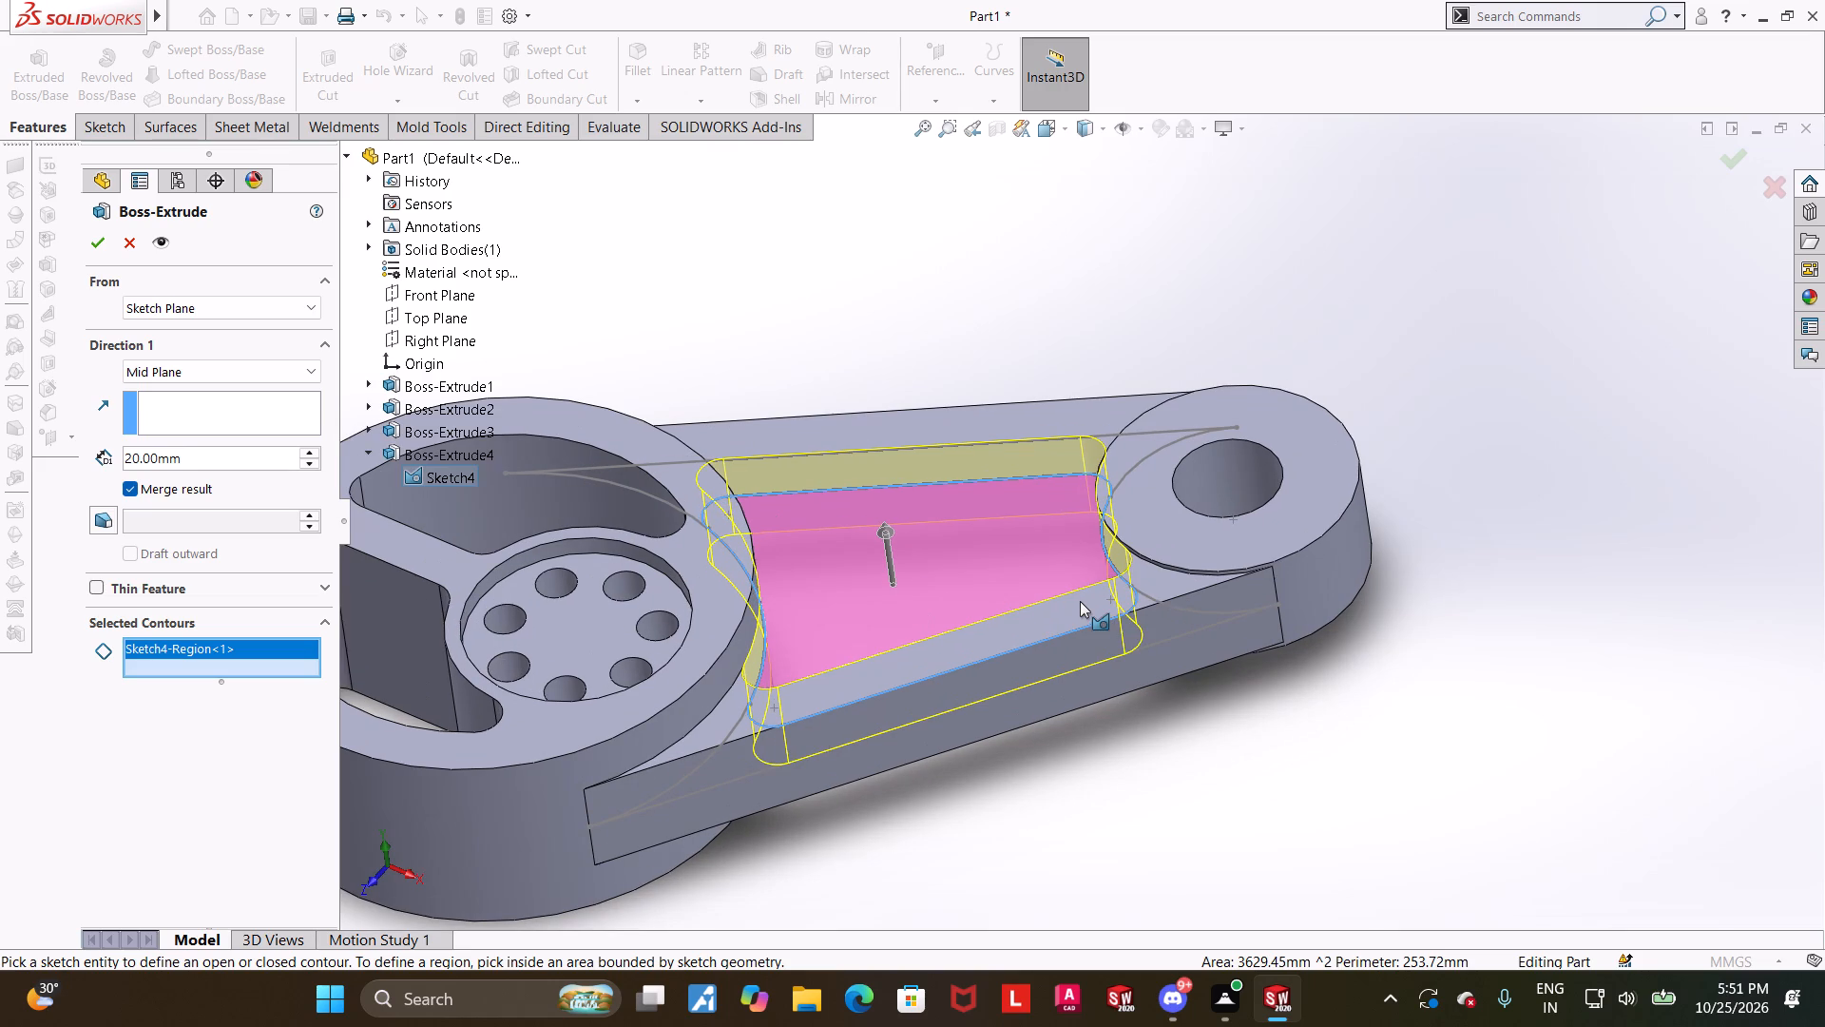
click(189, 456)
drag(204, 455, 60, 449)
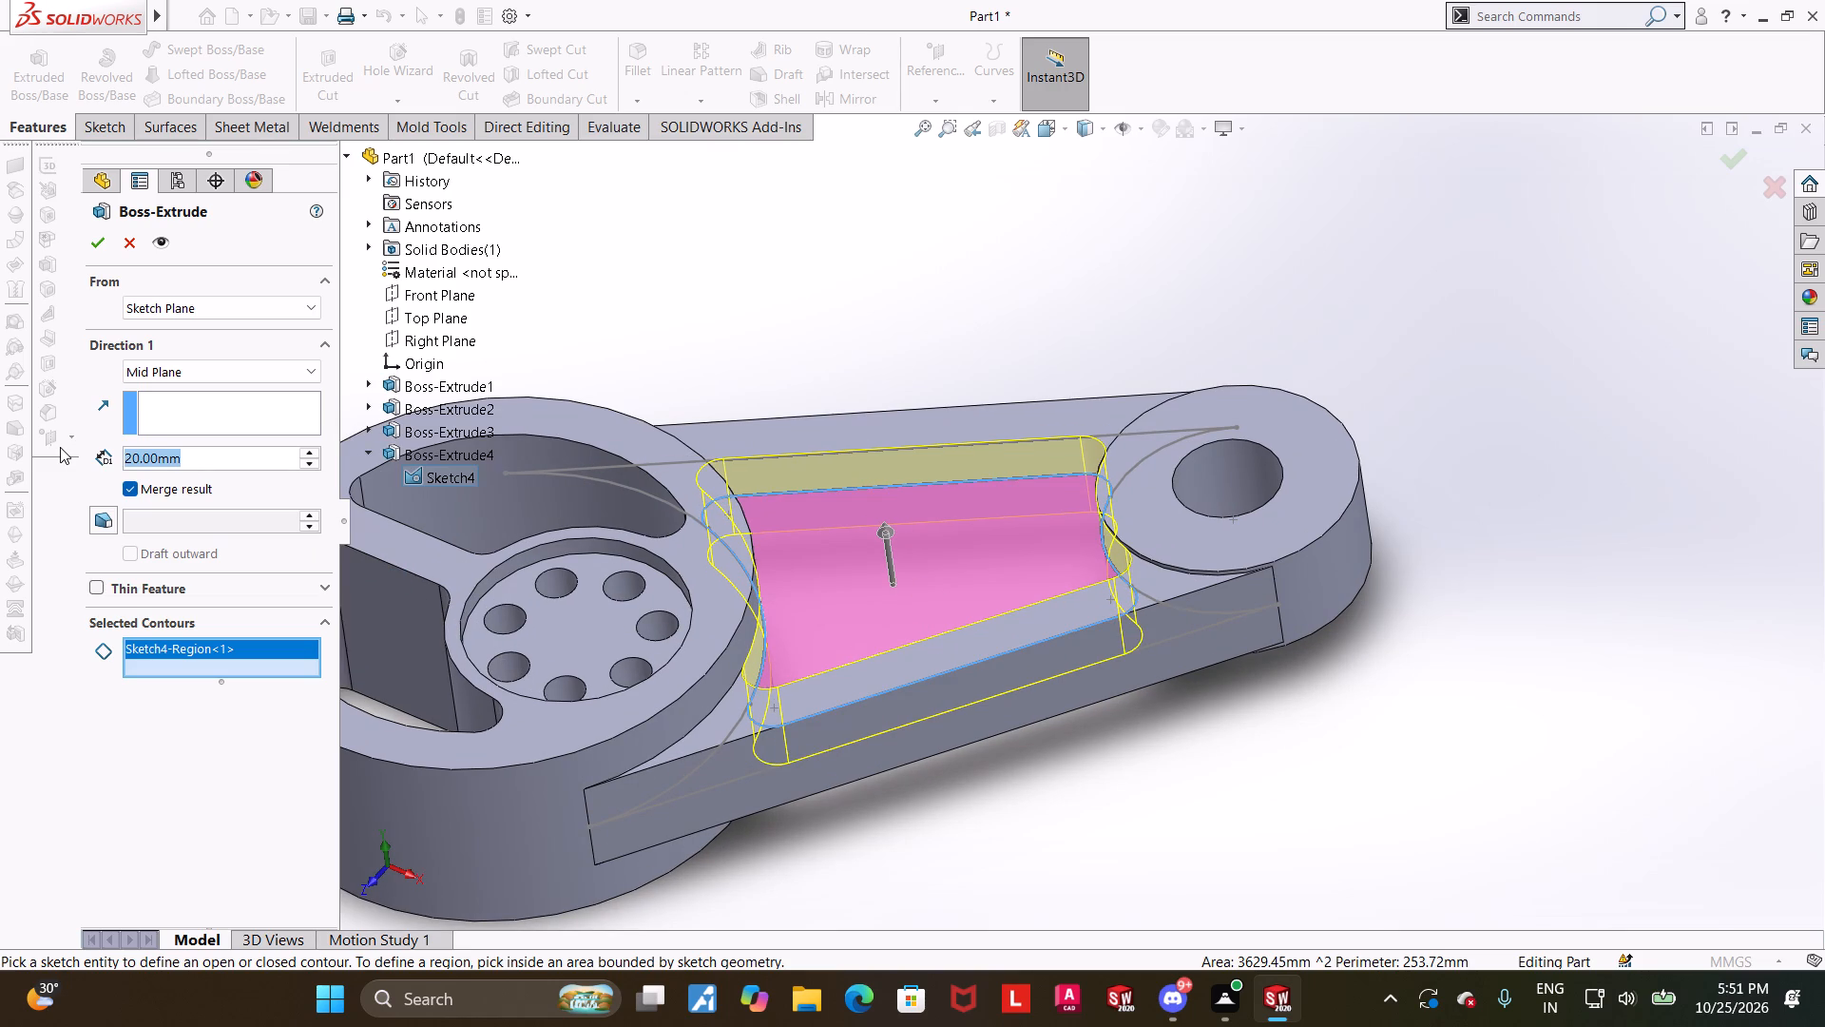
text(10)
key(Return)
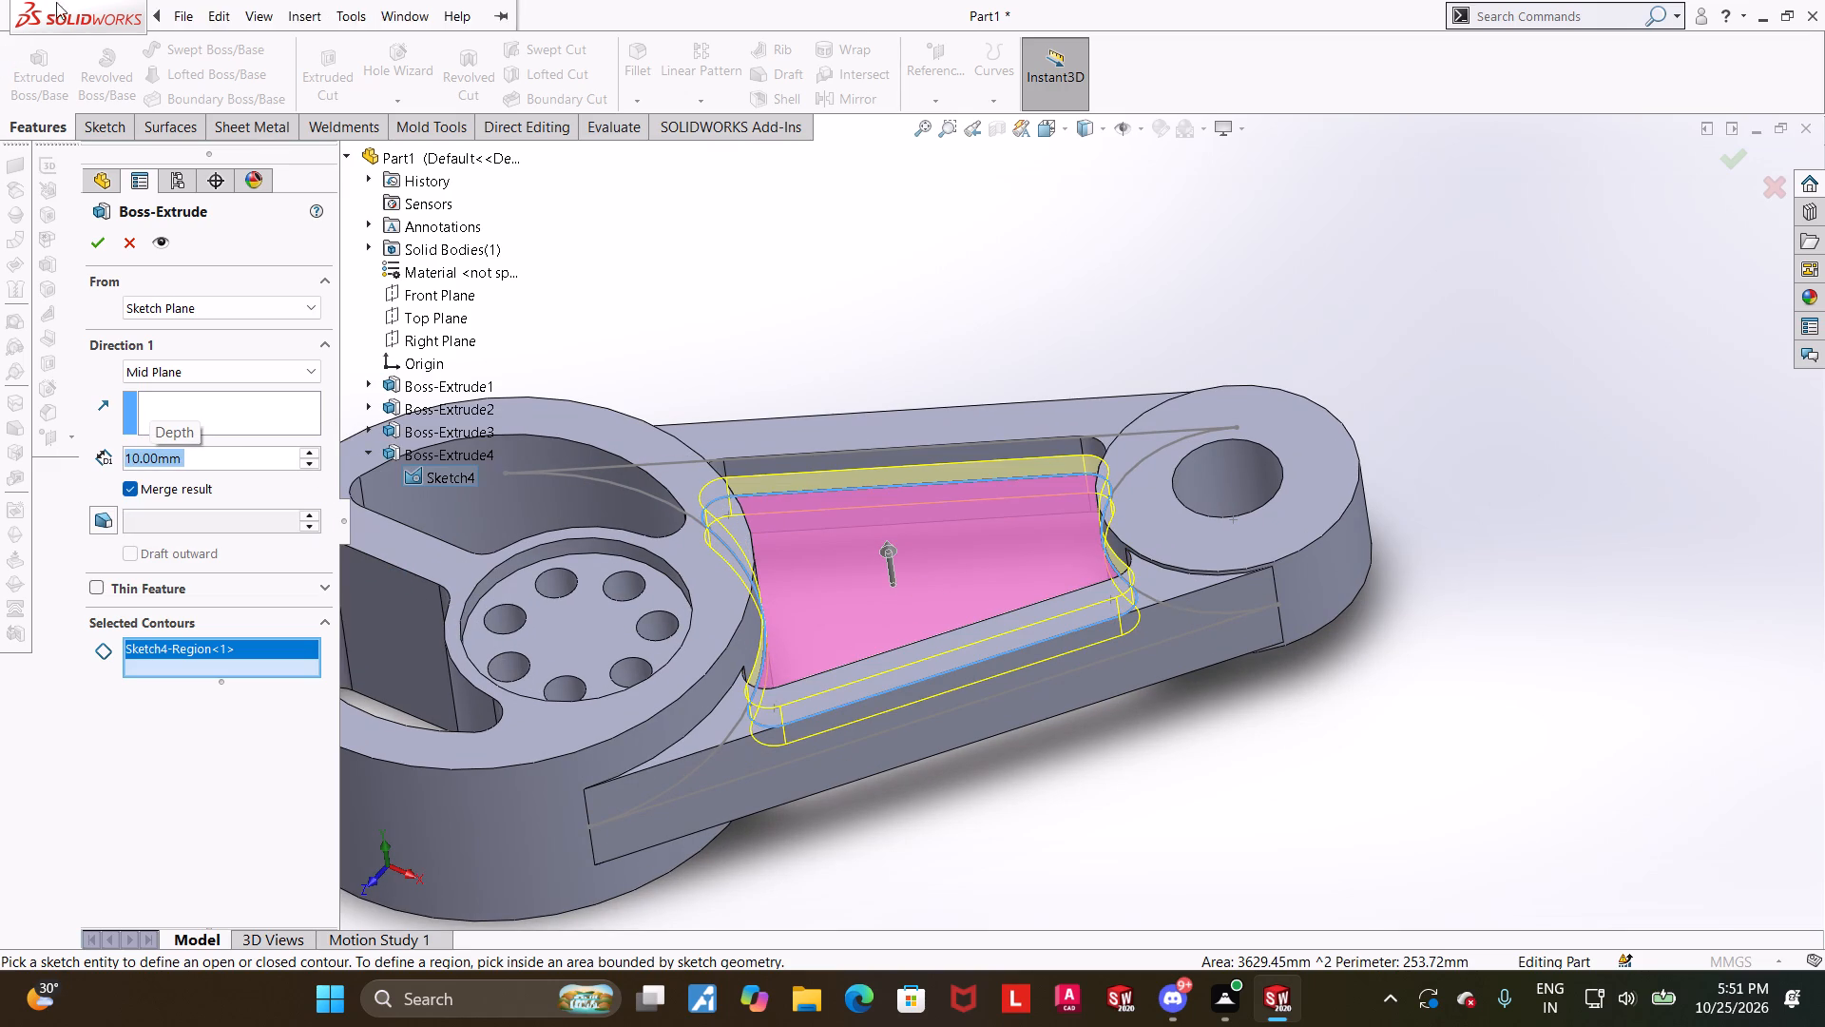
click(97, 233)
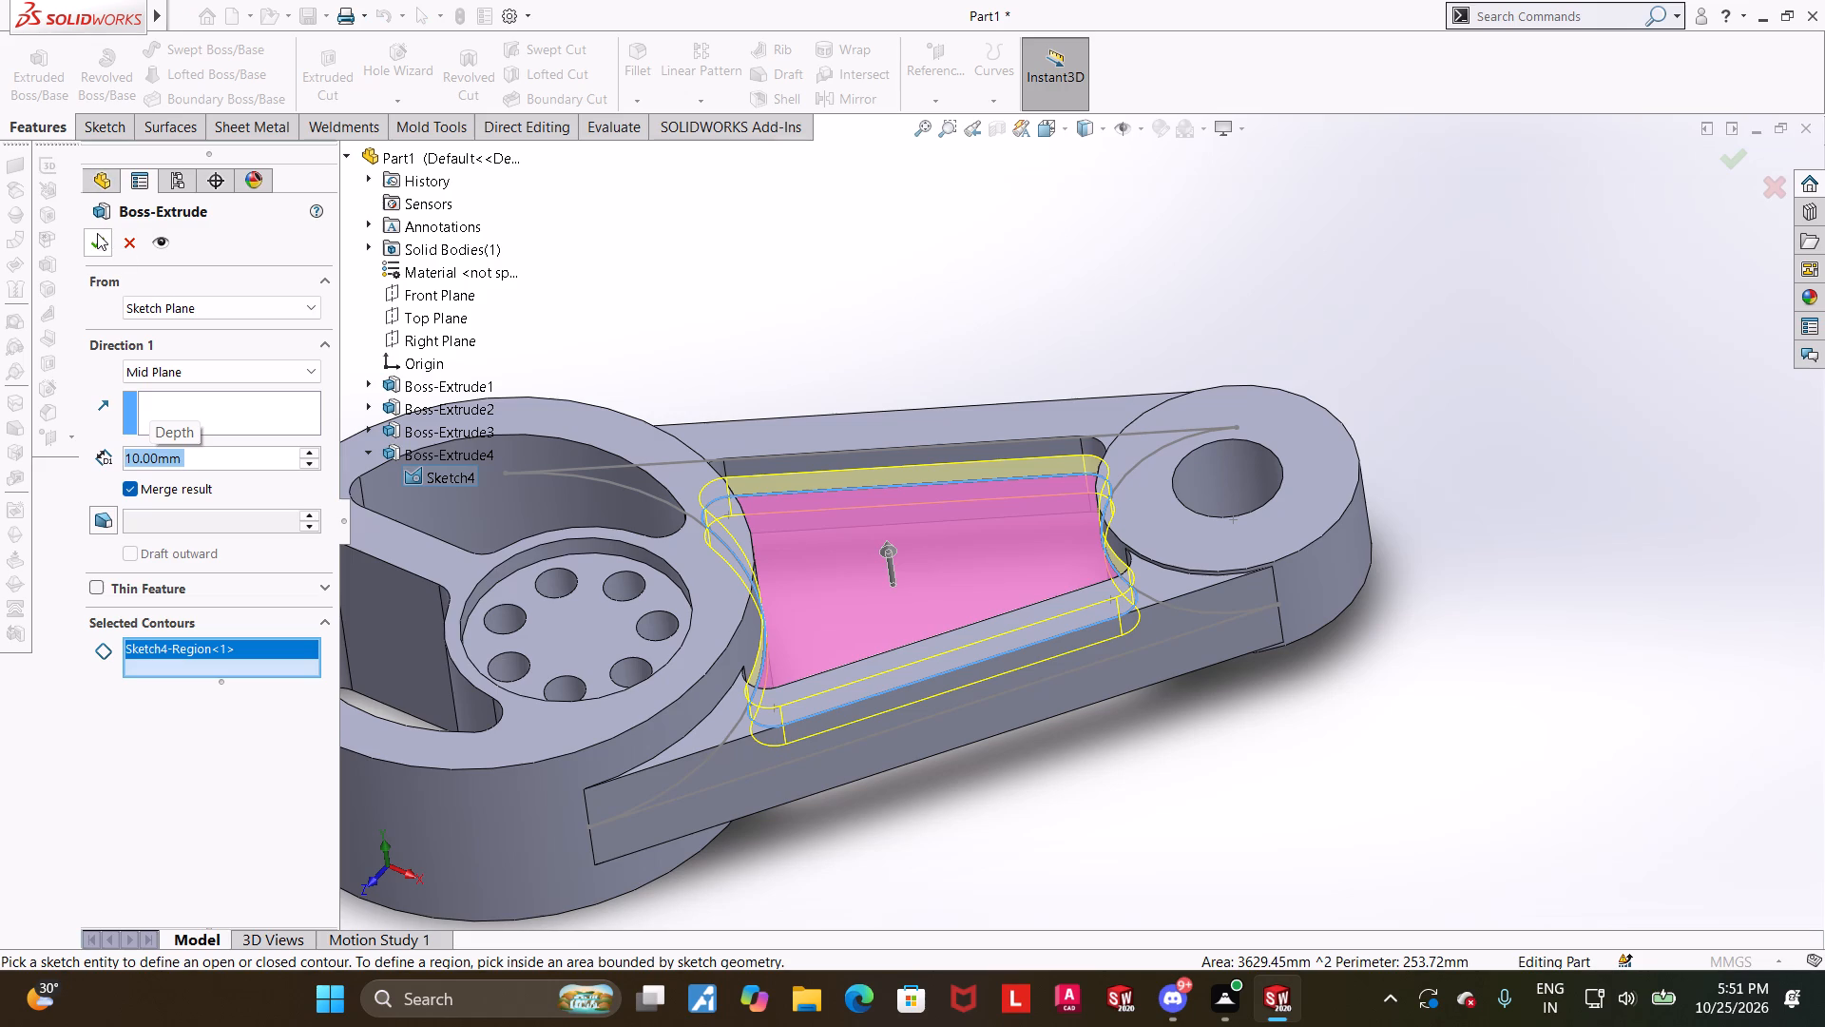
click(1143, 789)
Hide Sketch4, the arm sketch, in the model.
scroll(1191, 746, up, 3)
middle_drag(1151, 701, 1181, 685)
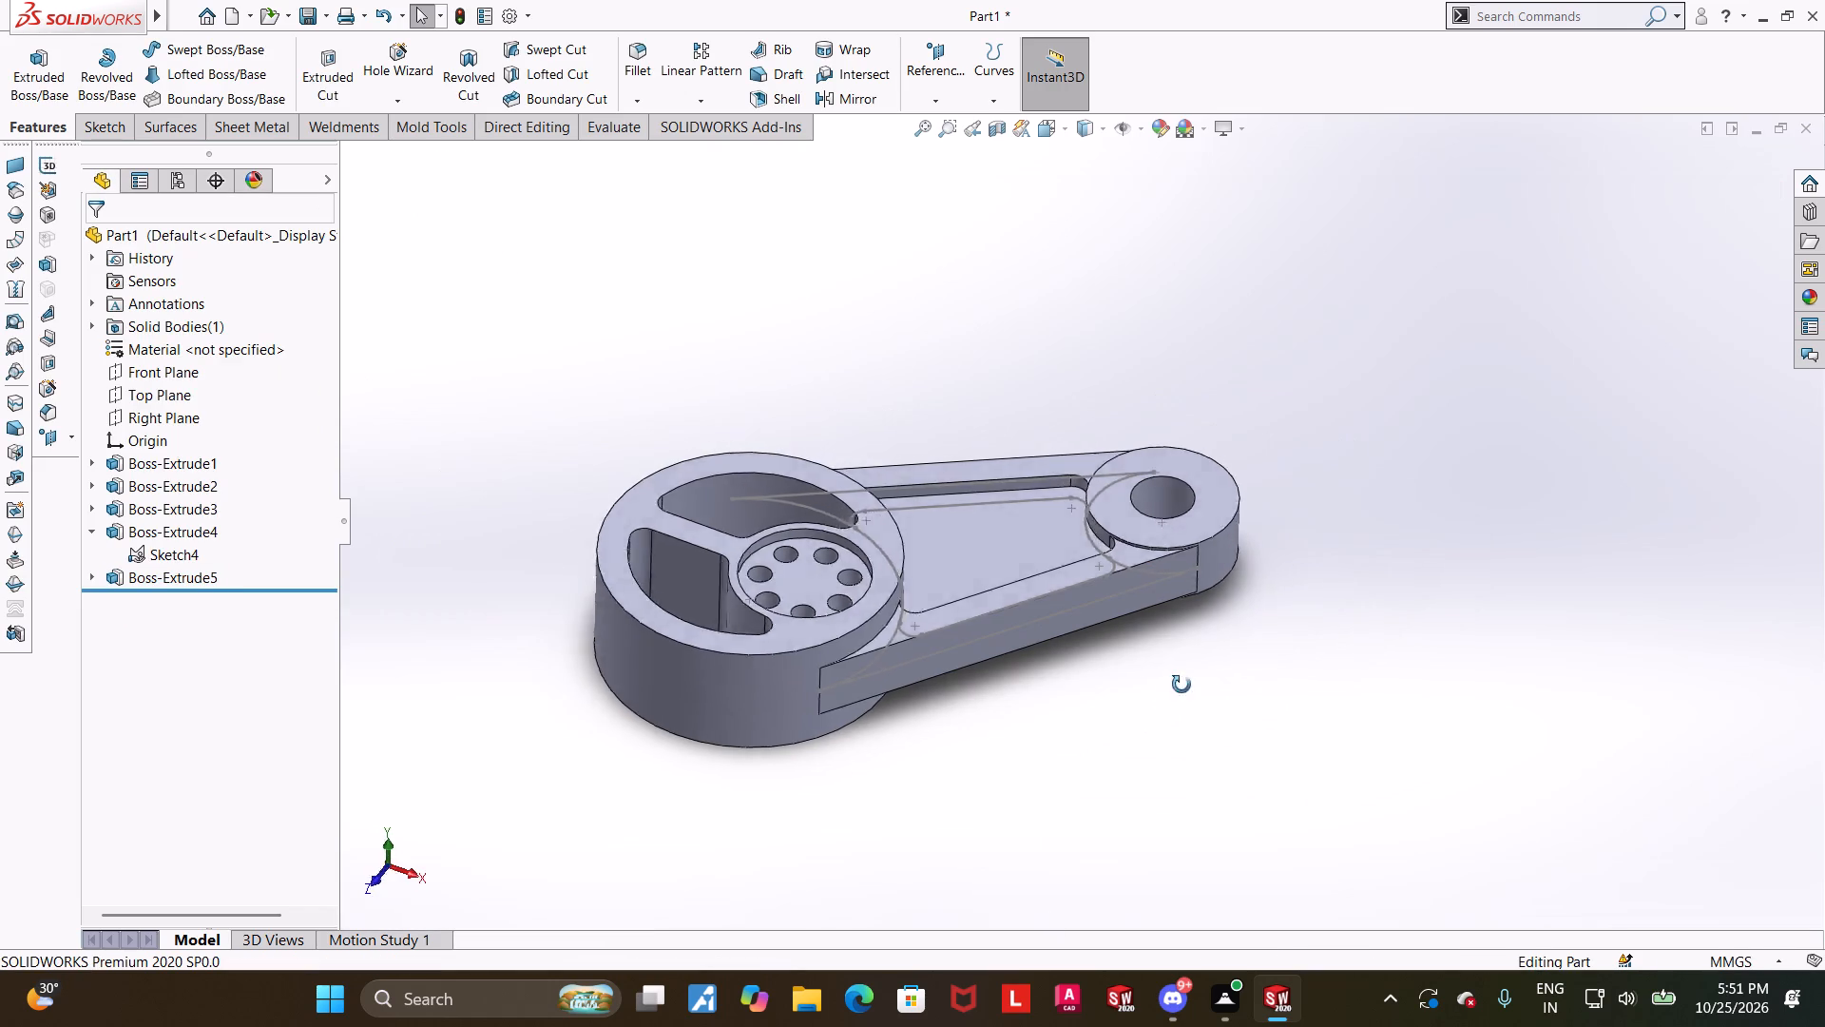
middle_drag(1181, 685, 1212, 727)
click(177, 553)
click(194, 535)
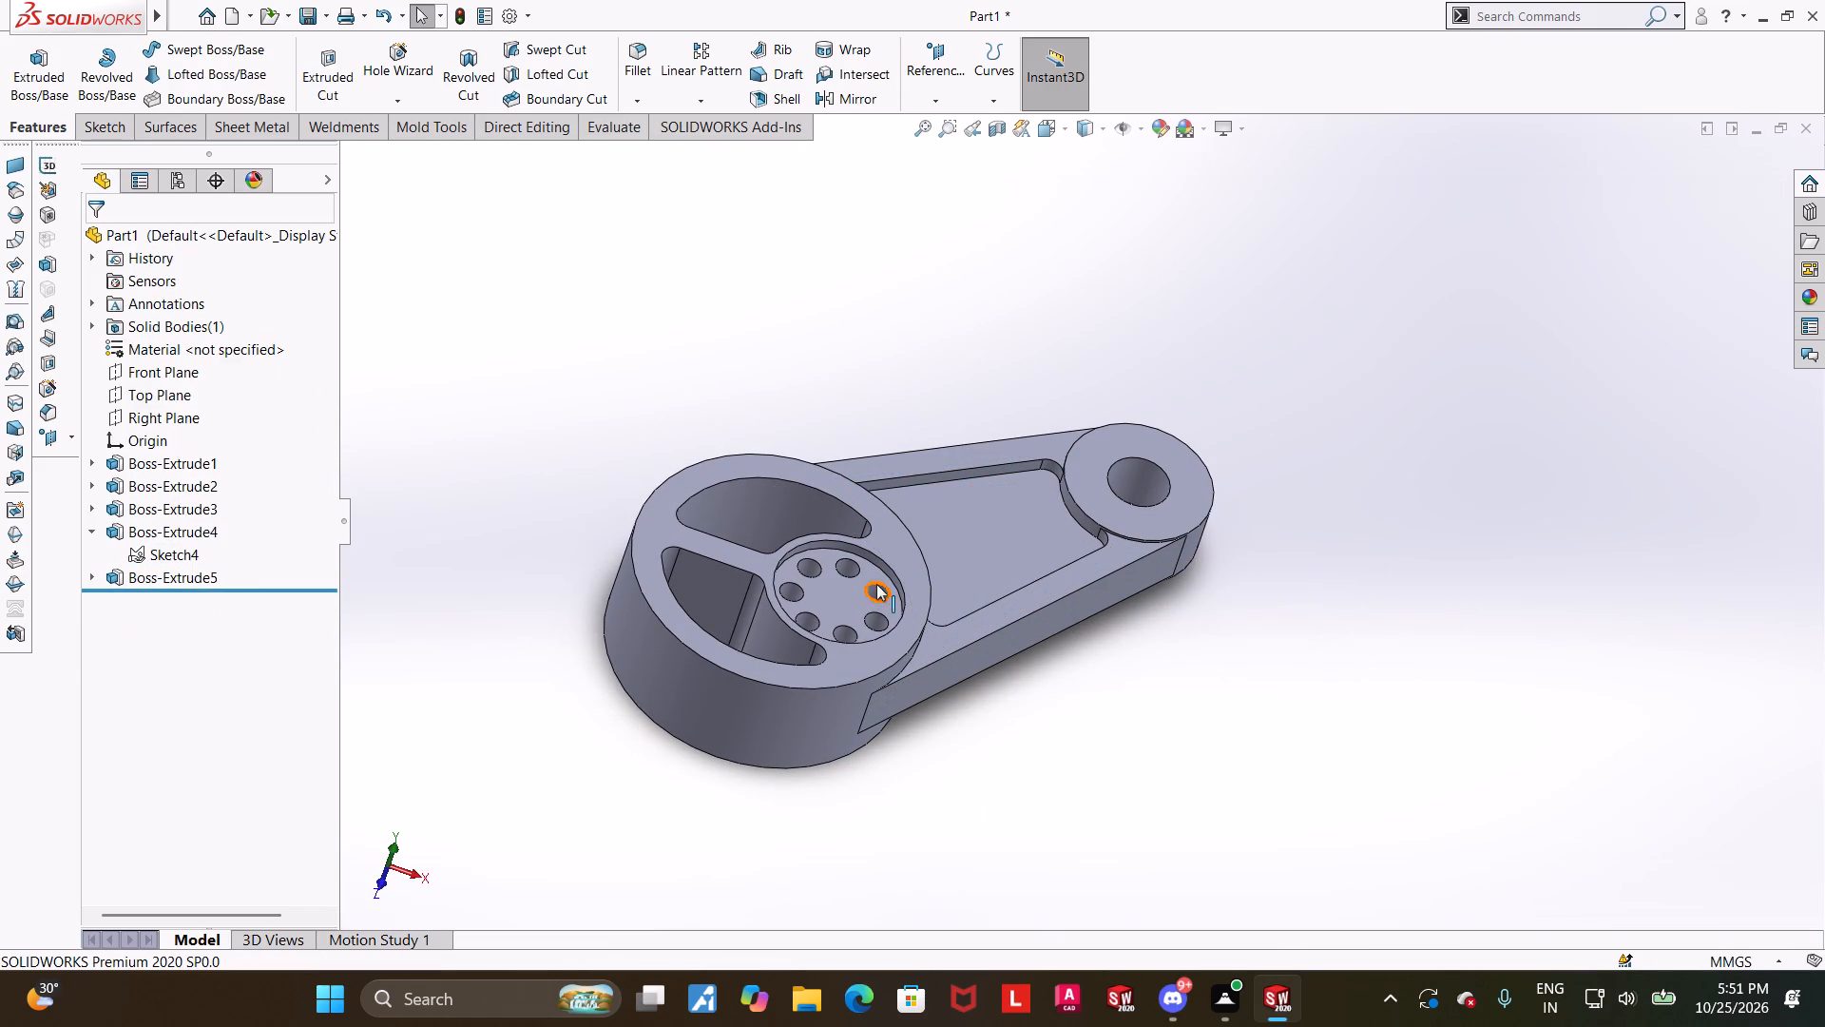
click(1225, 674)
Start a symmetric fillet of 5 mm radius on the inner edge loop where one side of the web meets its surrounding walls.
scroll(1132, 611, up, 1)
scroll(1132, 611, down, 1)
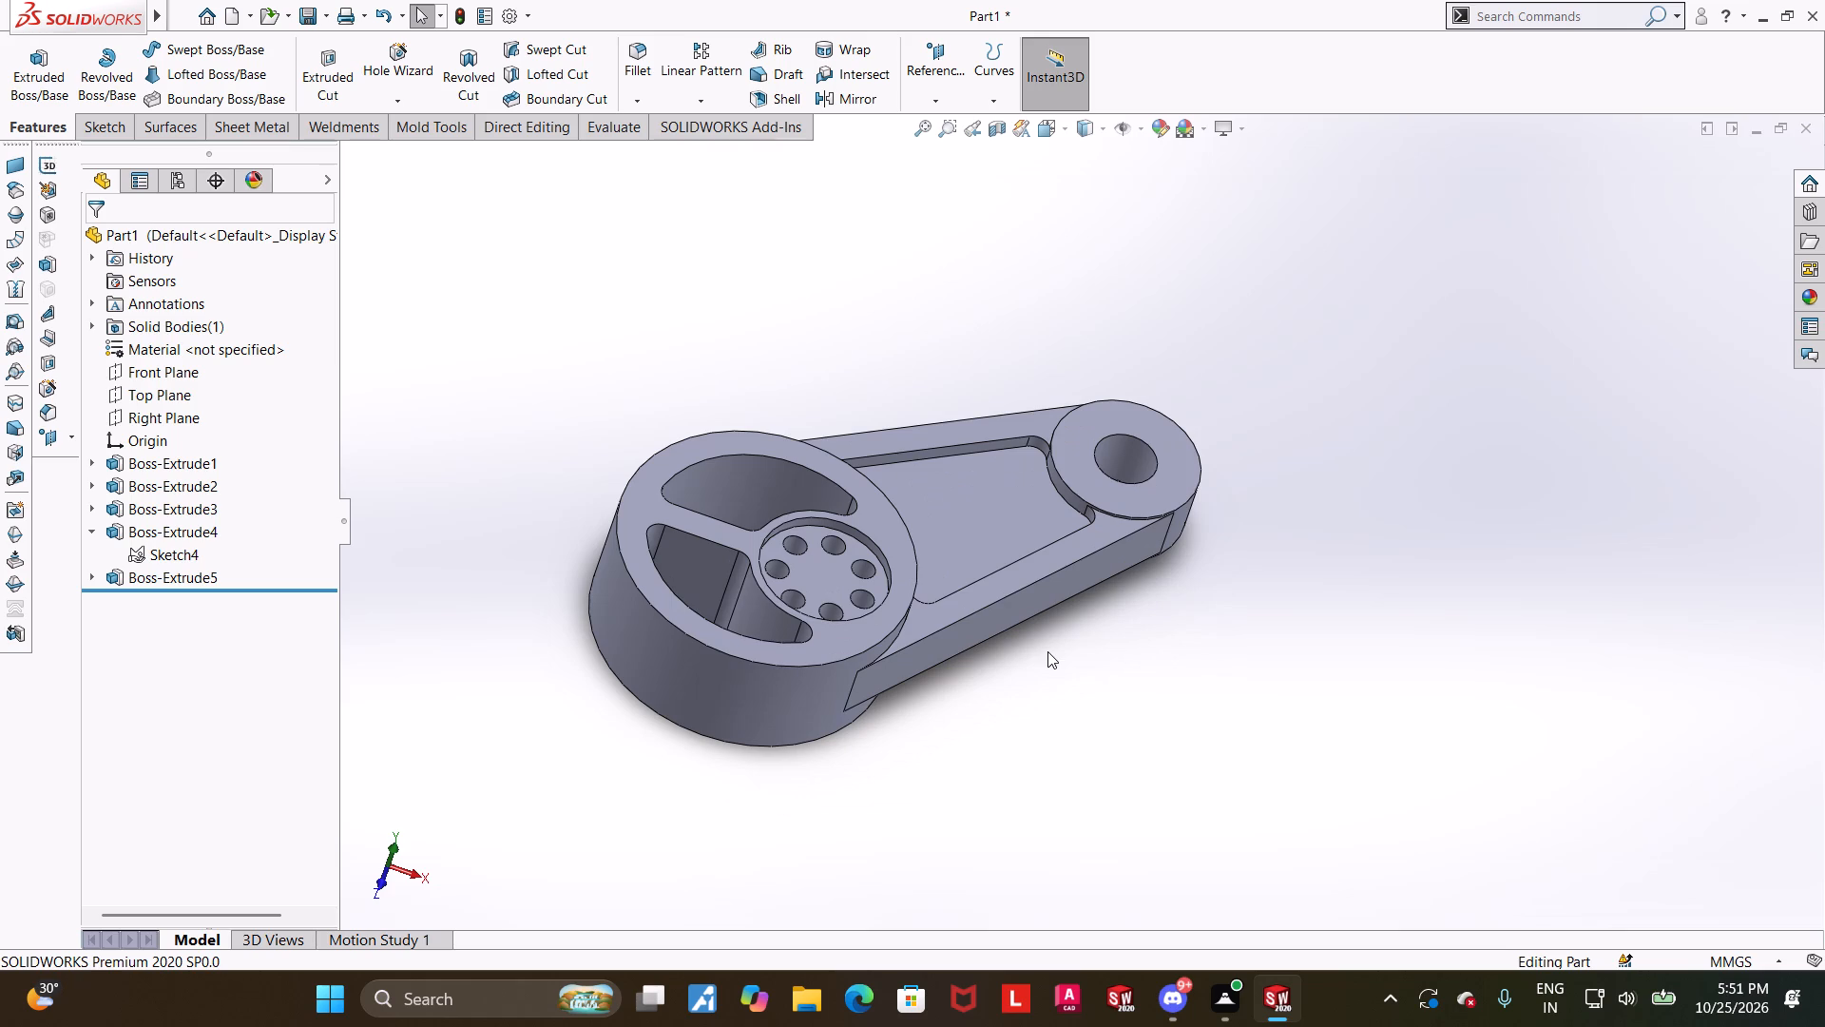
middle_drag(1093, 540, 997, 533)
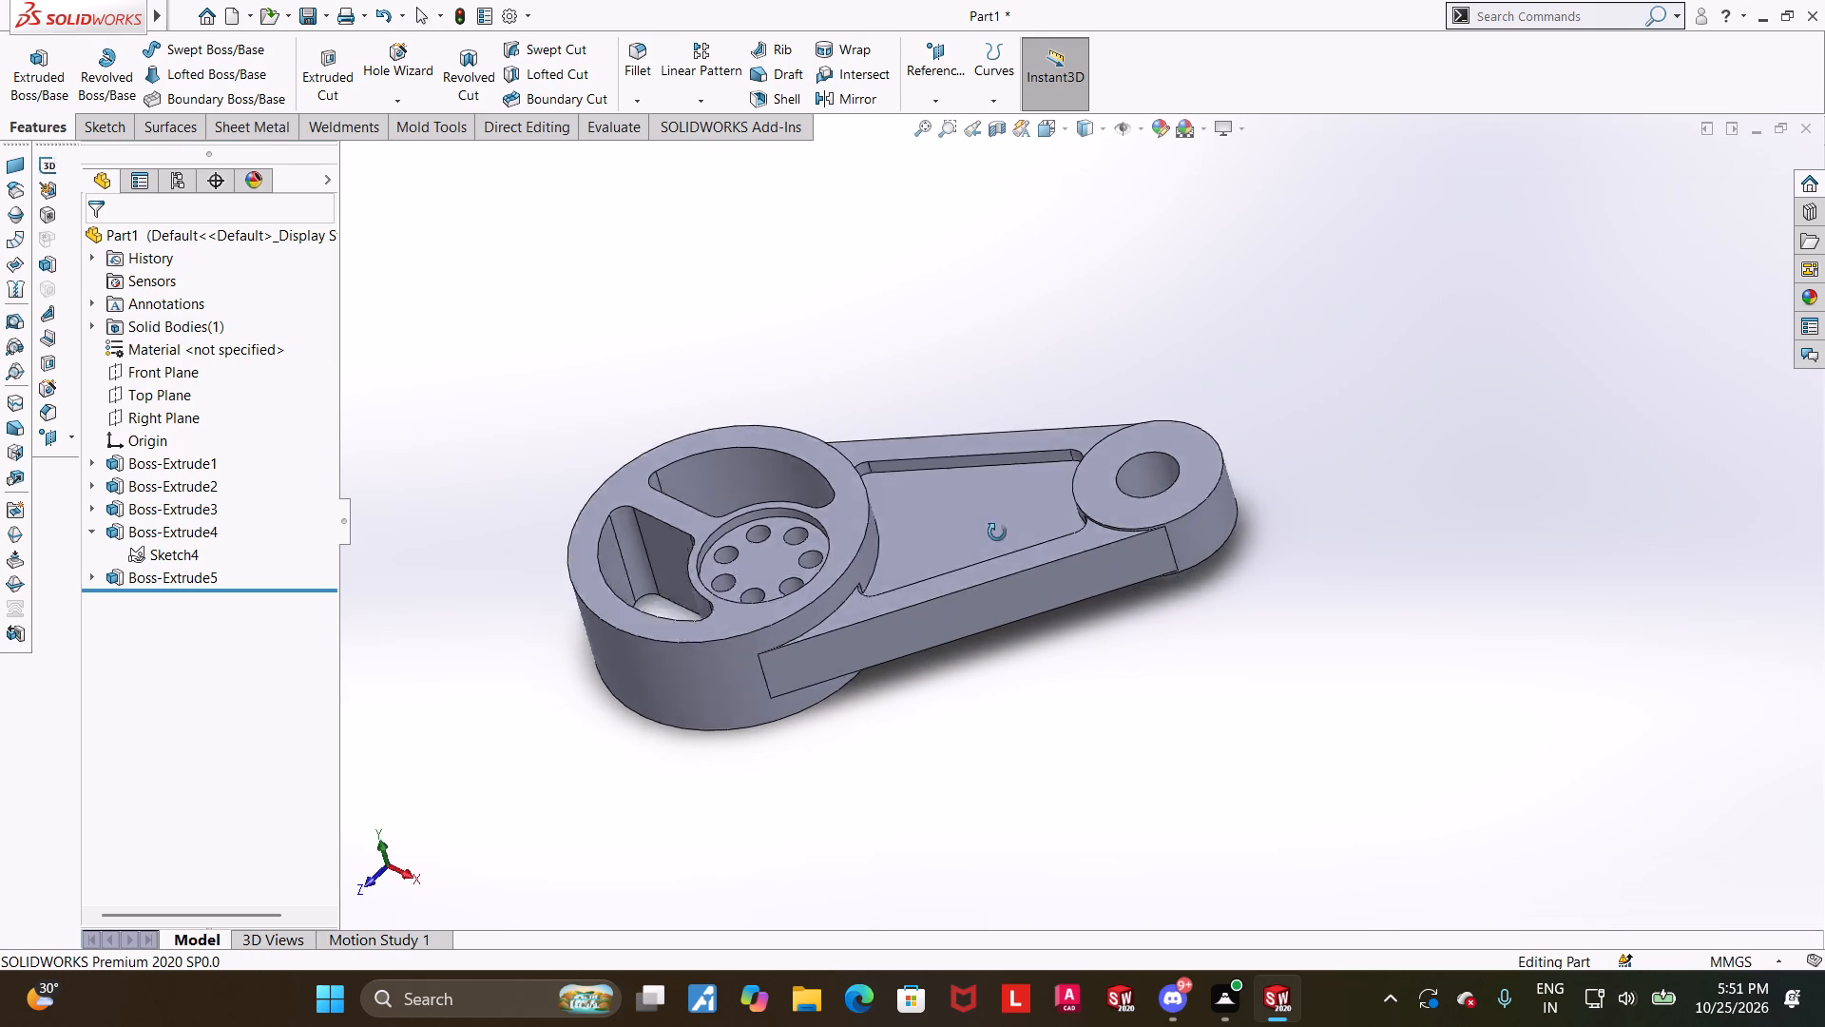
middle_drag(997, 533, 982, 564)
scroll(905, 513, down, 2)
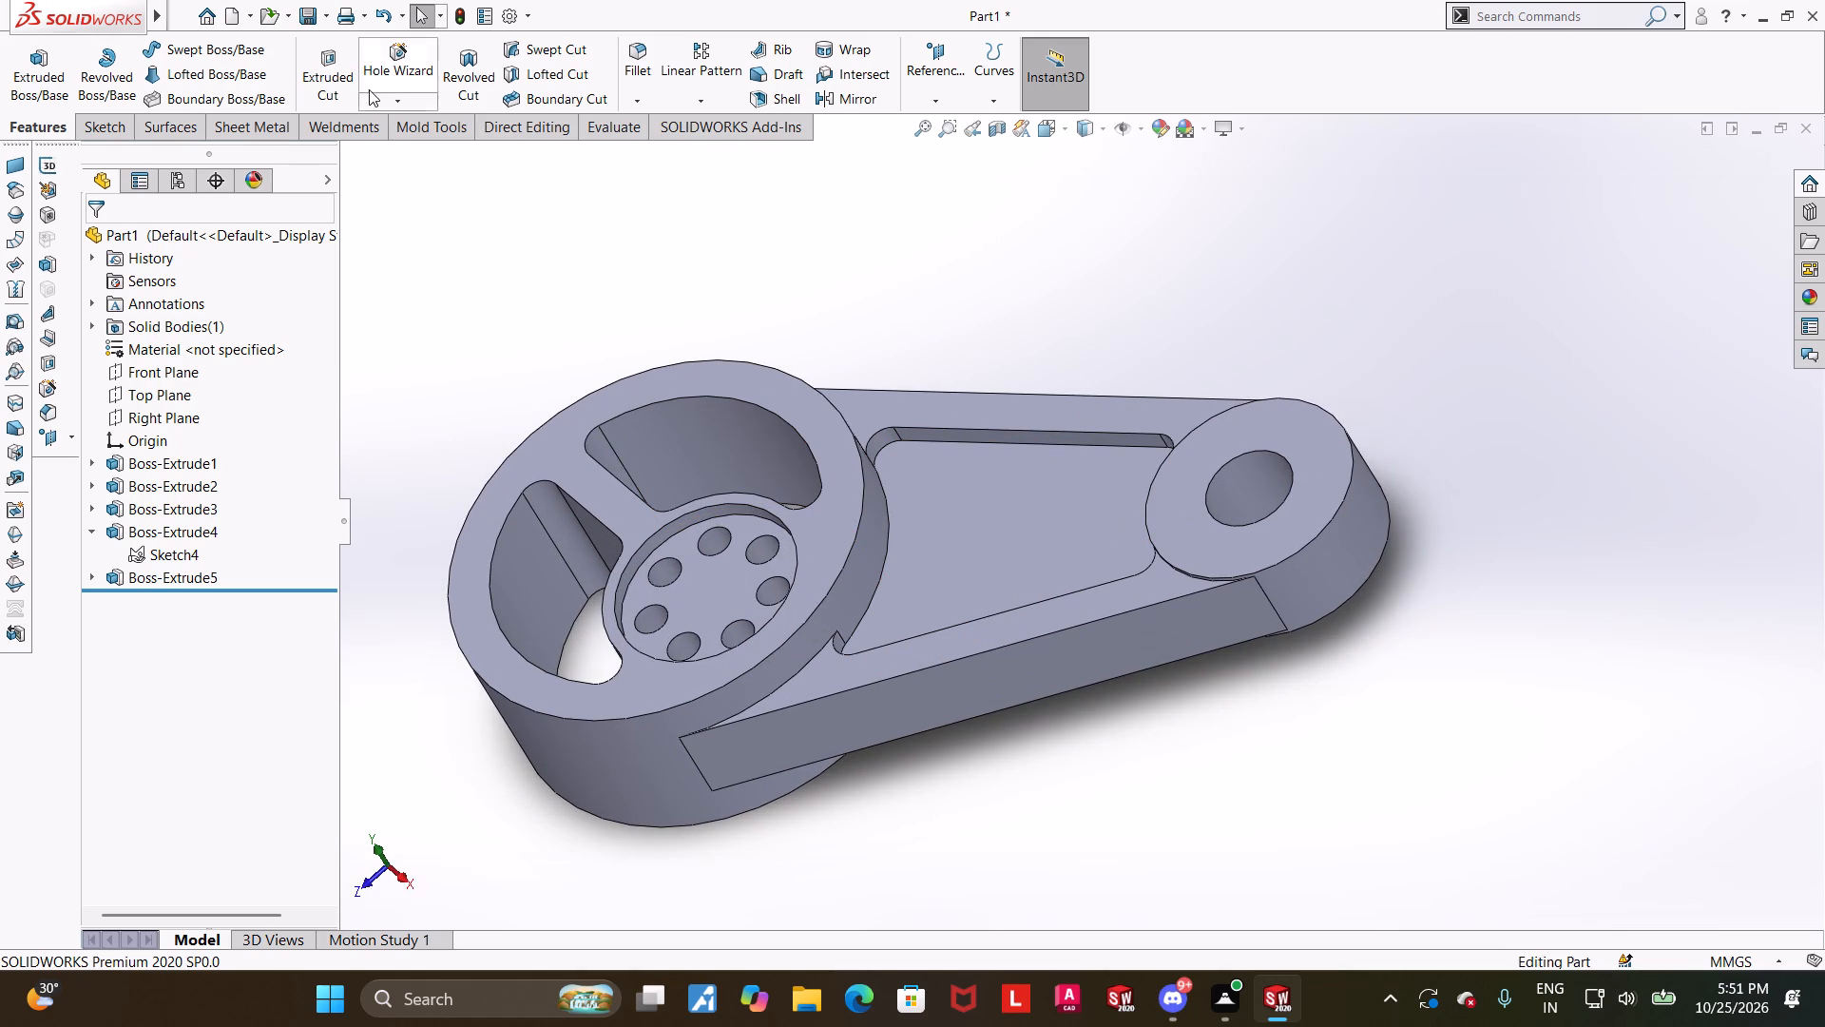
click(648, 72)
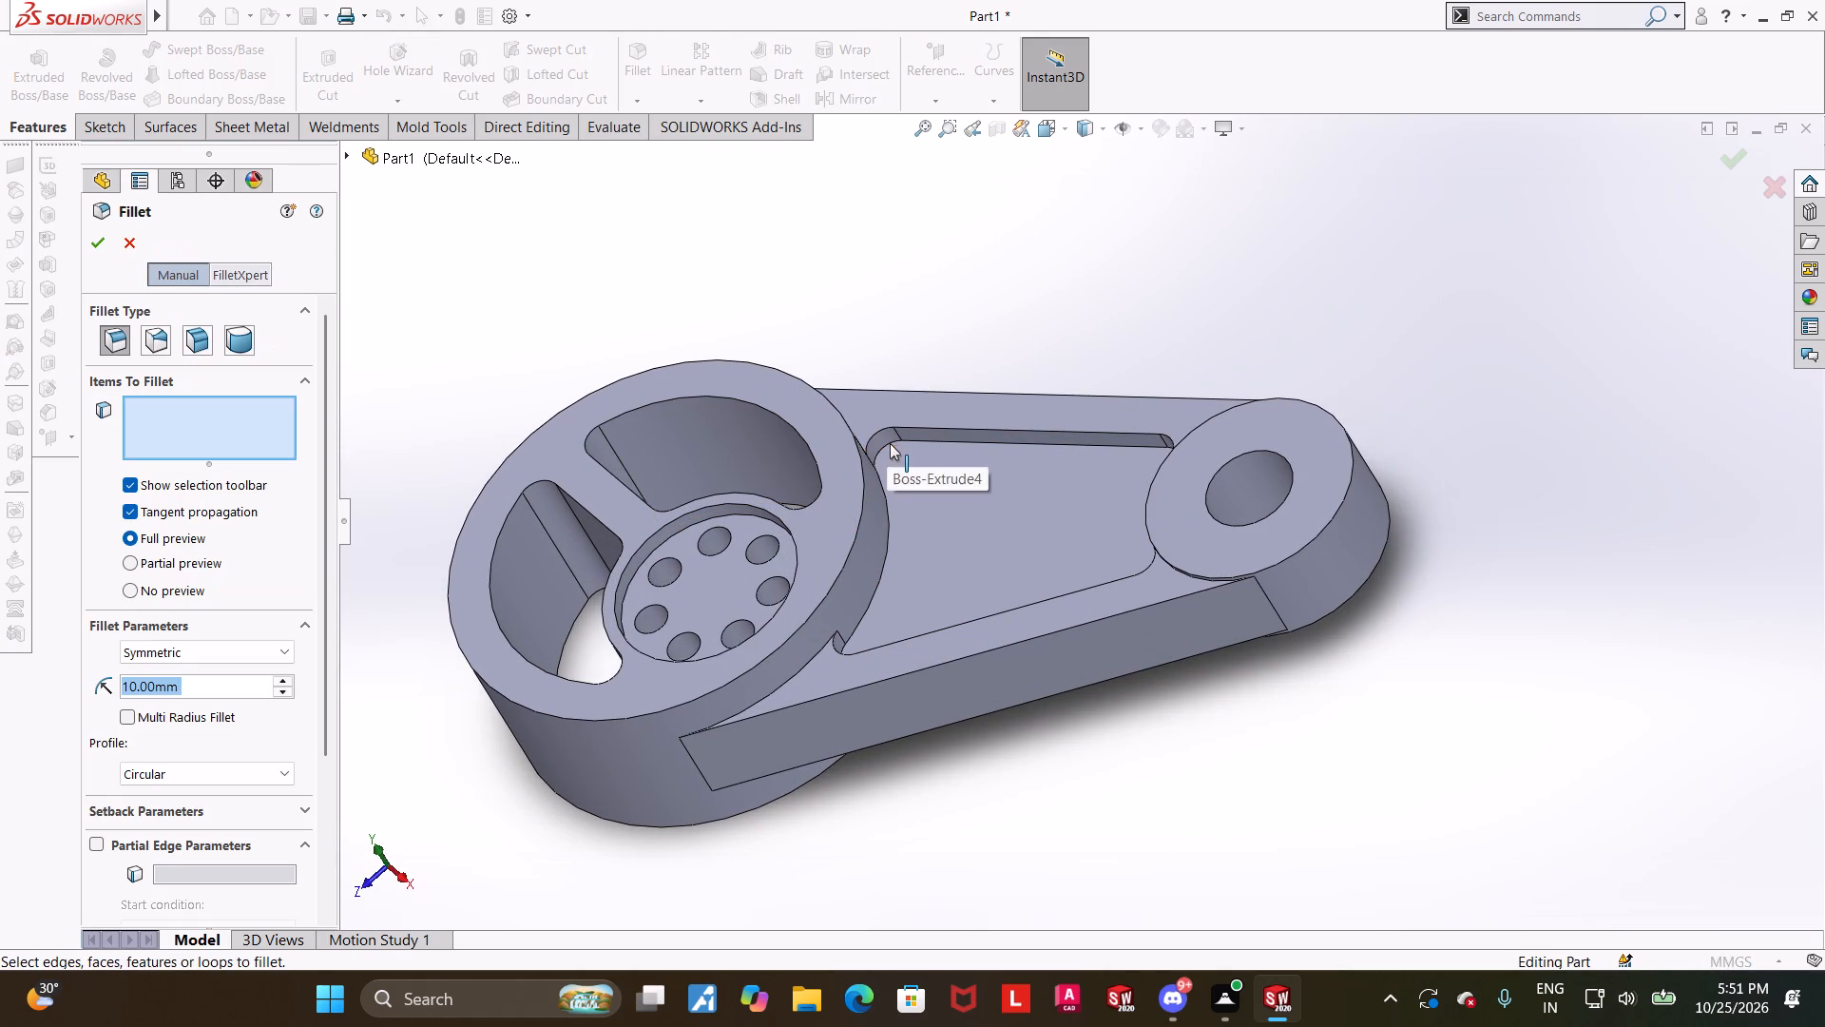
click(890, 444)
click(962, 441)
middle_drag(1049, 555, 1102, 561)
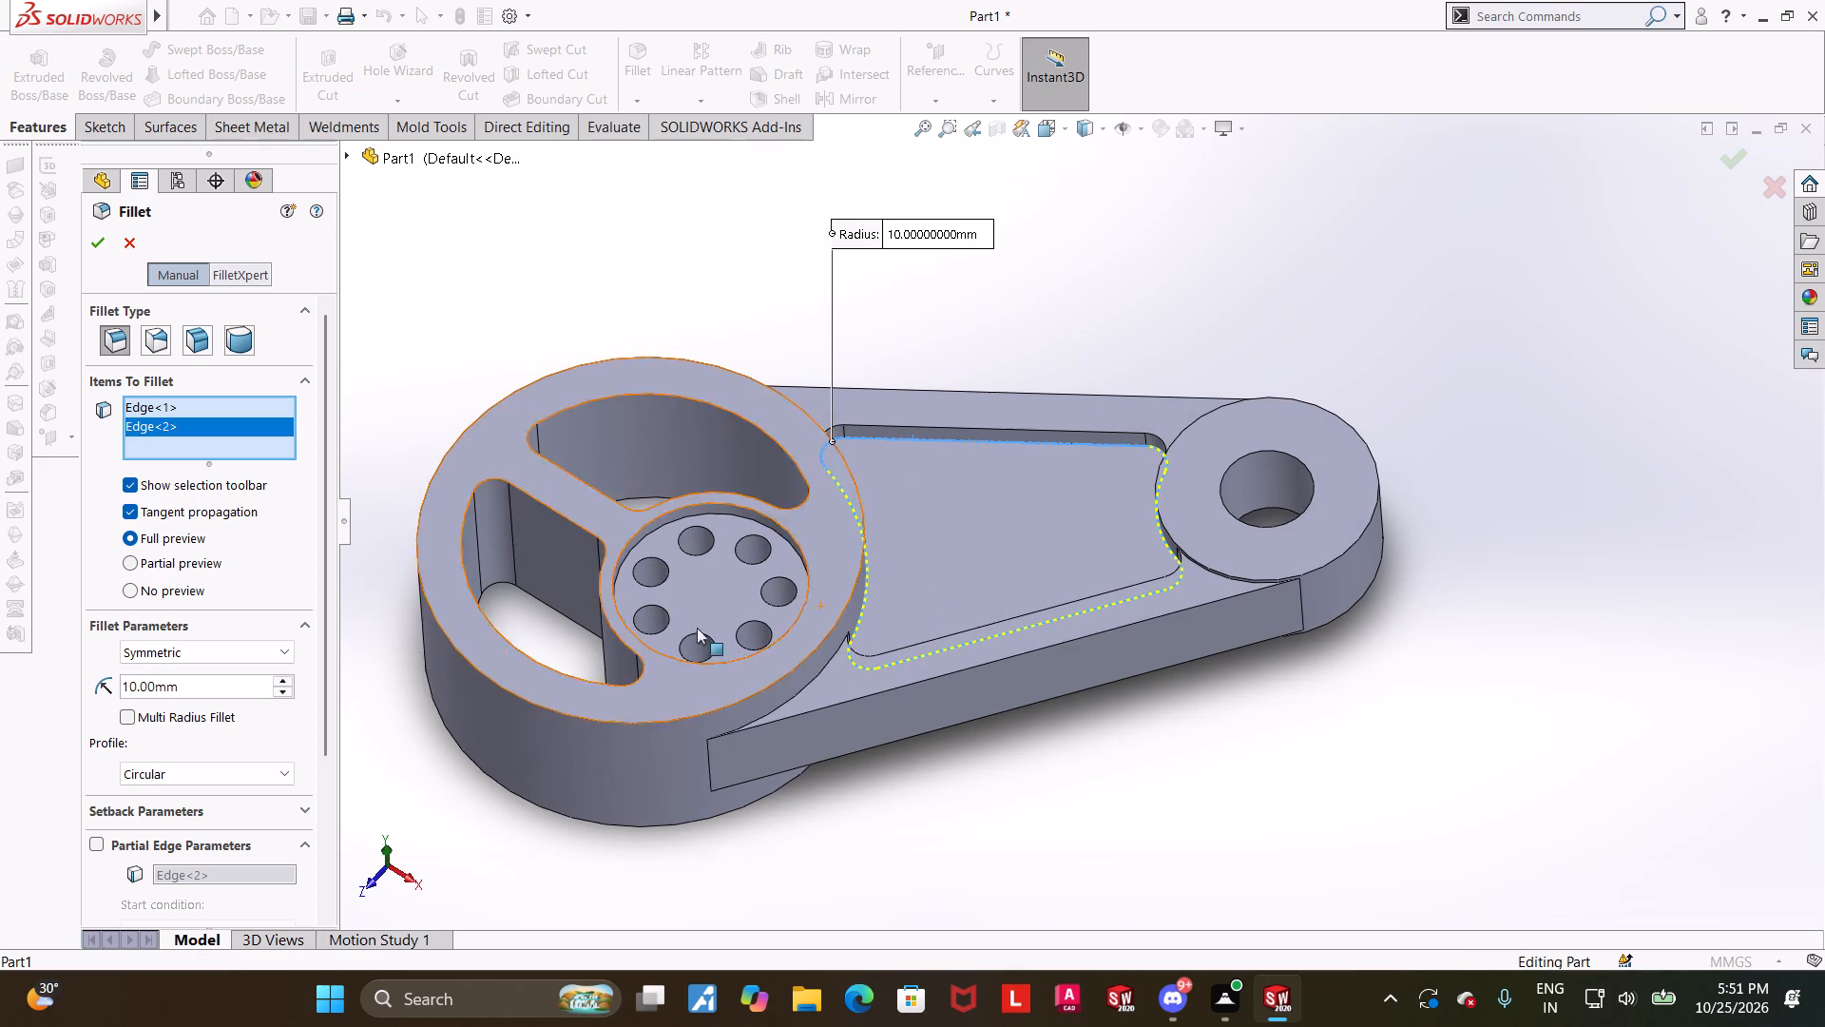
click(240, 678)
drag(240, 684, 33, 699)
key(5)
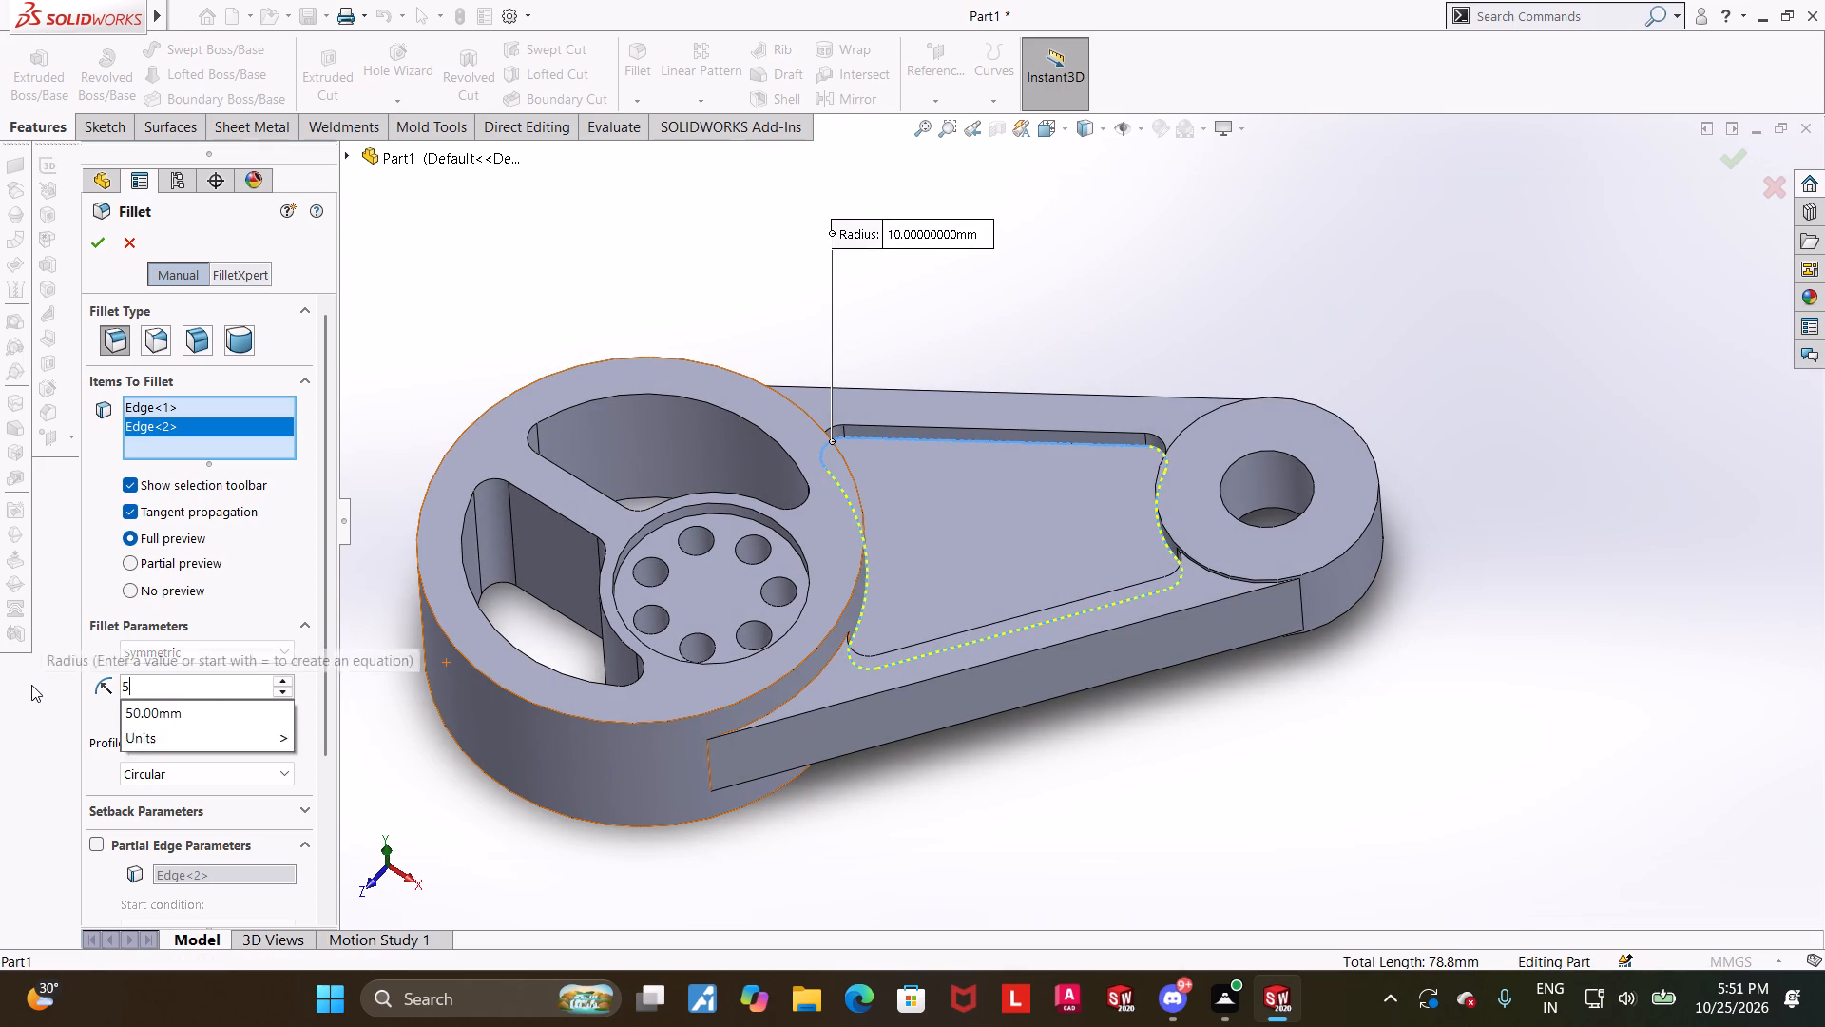
key(Return)
Add the matching inner edge loop on the opposite side of the web and complete the fillet.
scroll(1193, 529, down, 5)
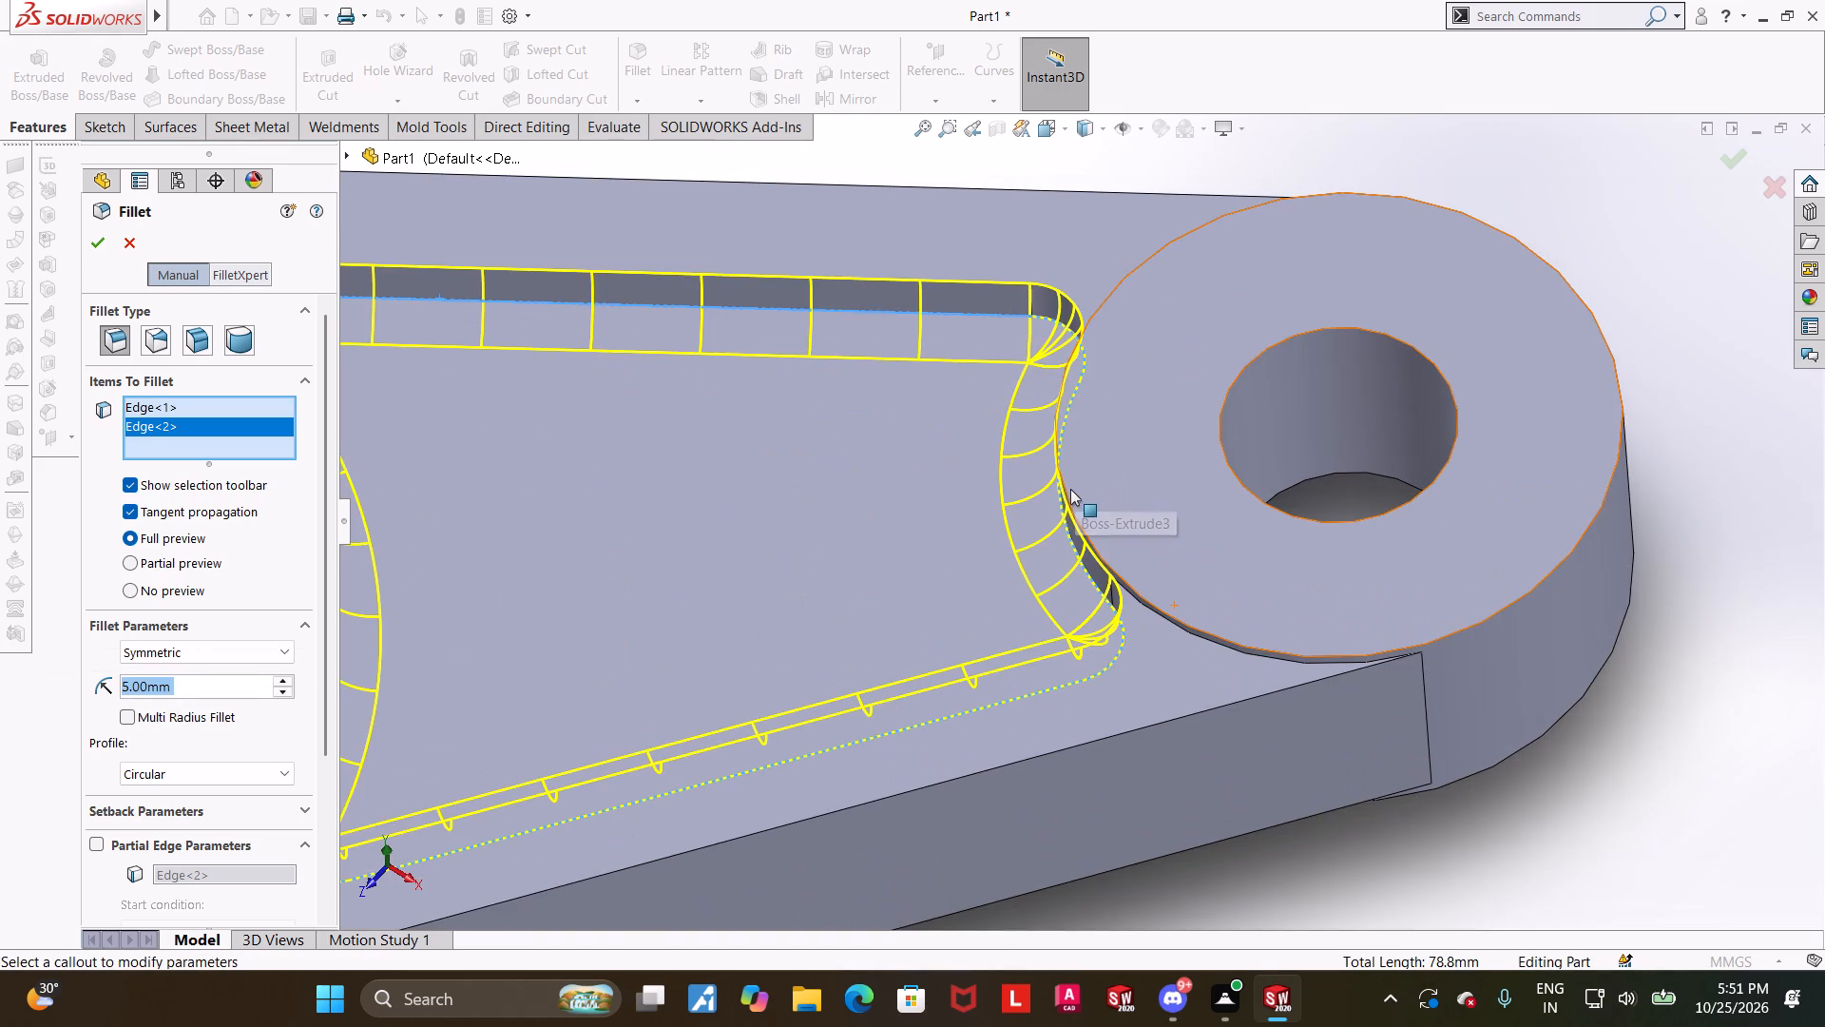
middle_click(1070, 488)
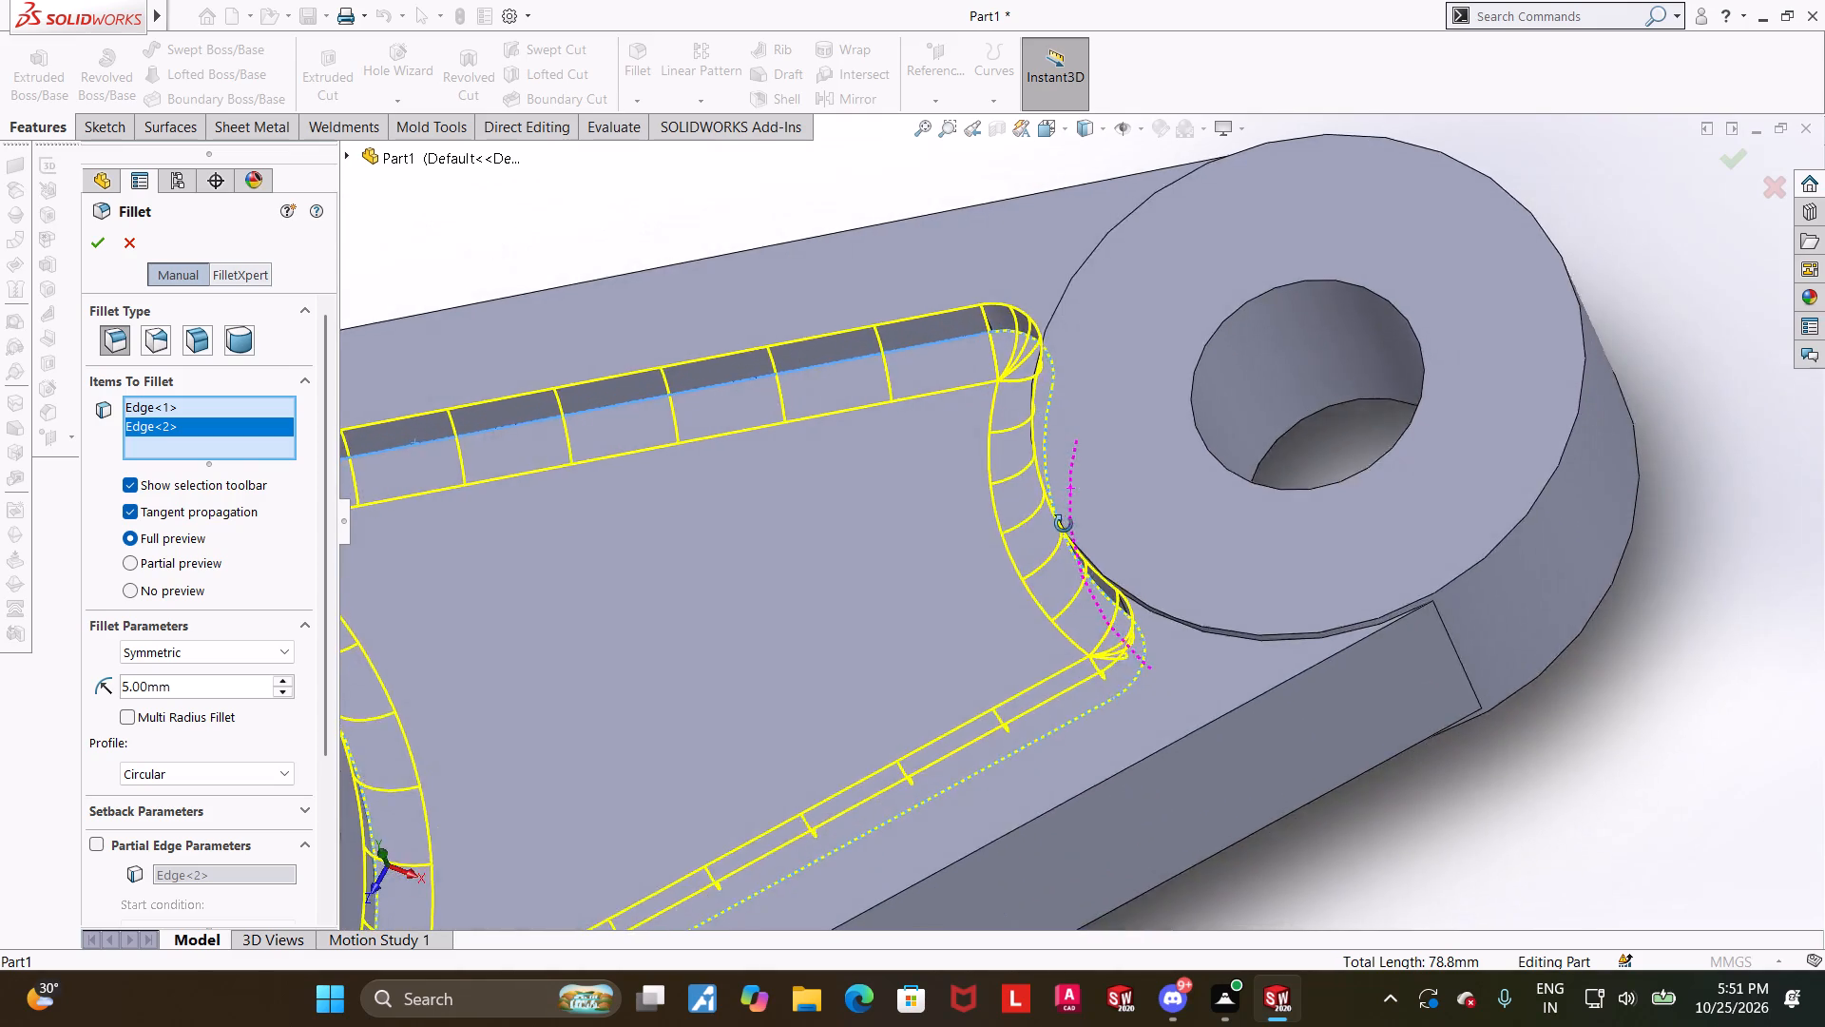
scroll(1066, 479, up, 4)
scroll(1049, 617, up, 3)
middle_drag(1229, 750, 1160, 301)
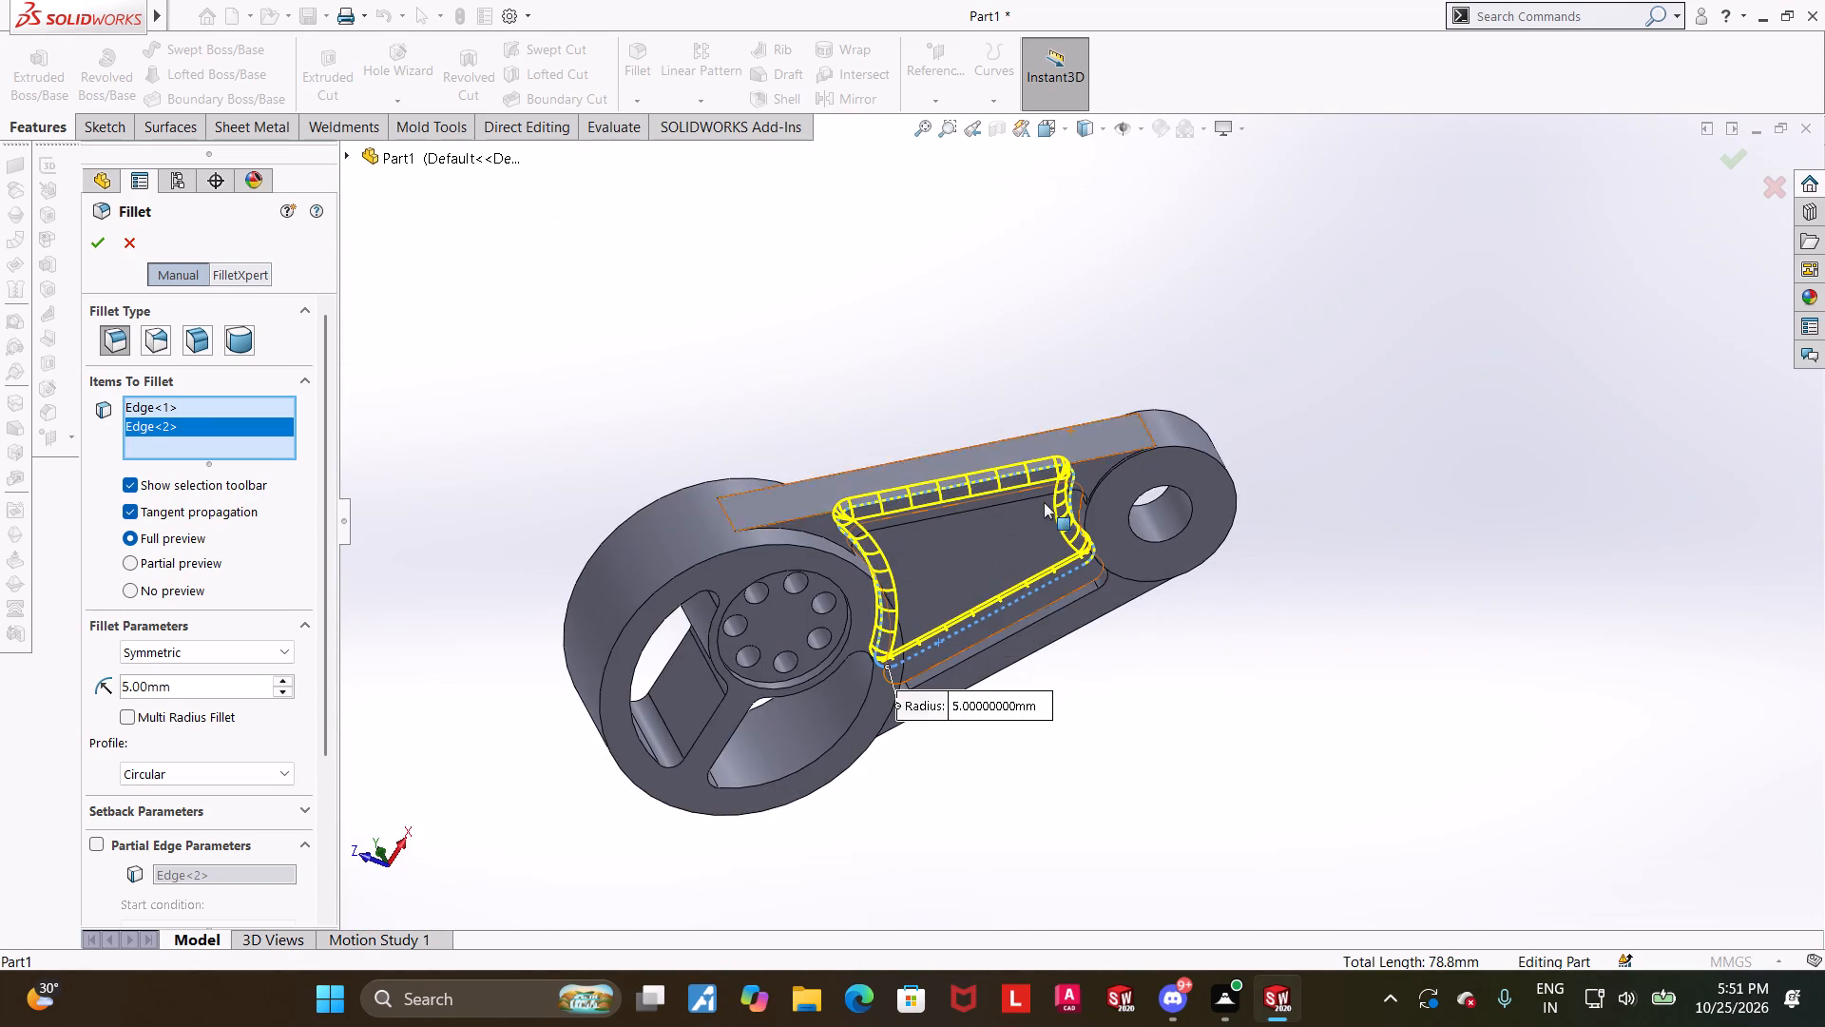
scroll(1048, 512, down, 4)
click(1123, 653)
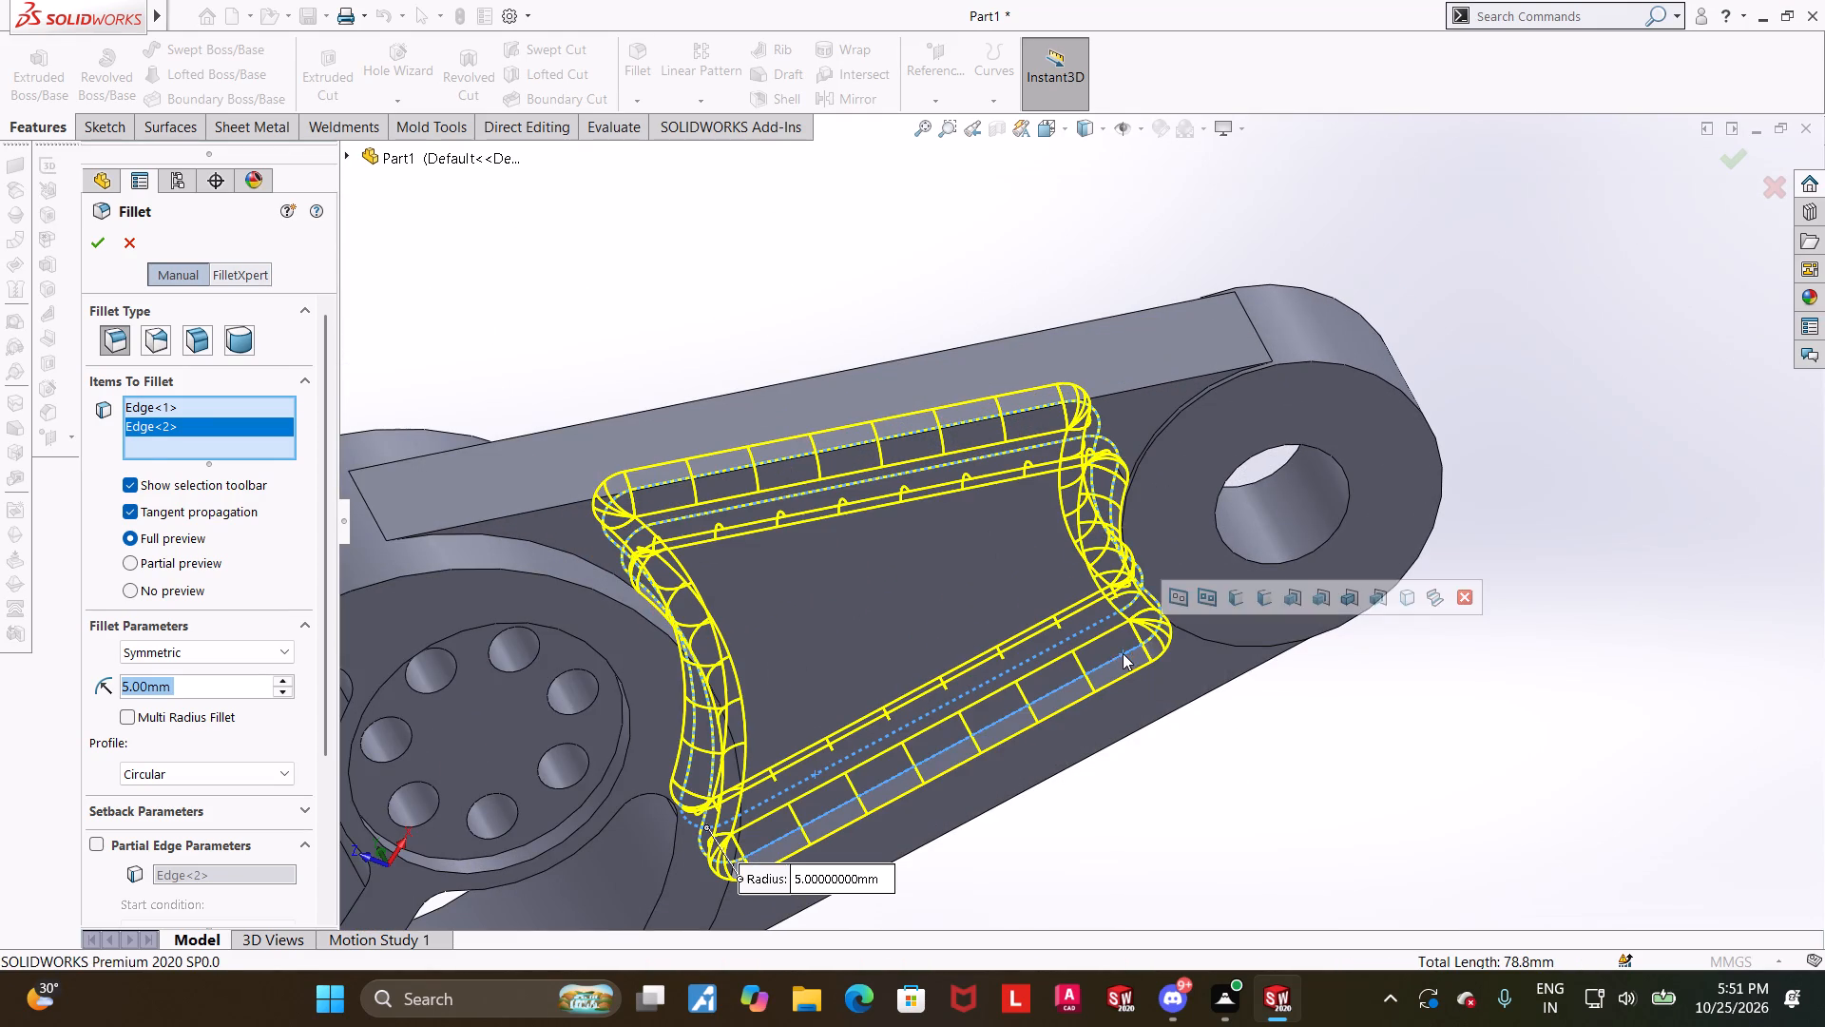
click(111, 240)
Examine the filleted web recess and the whole part from several angles.
middle_drag(643, 294, 813, 619)
scroll(812, 619, up, 6)
middle_drag(909, 397, 1060, 431)
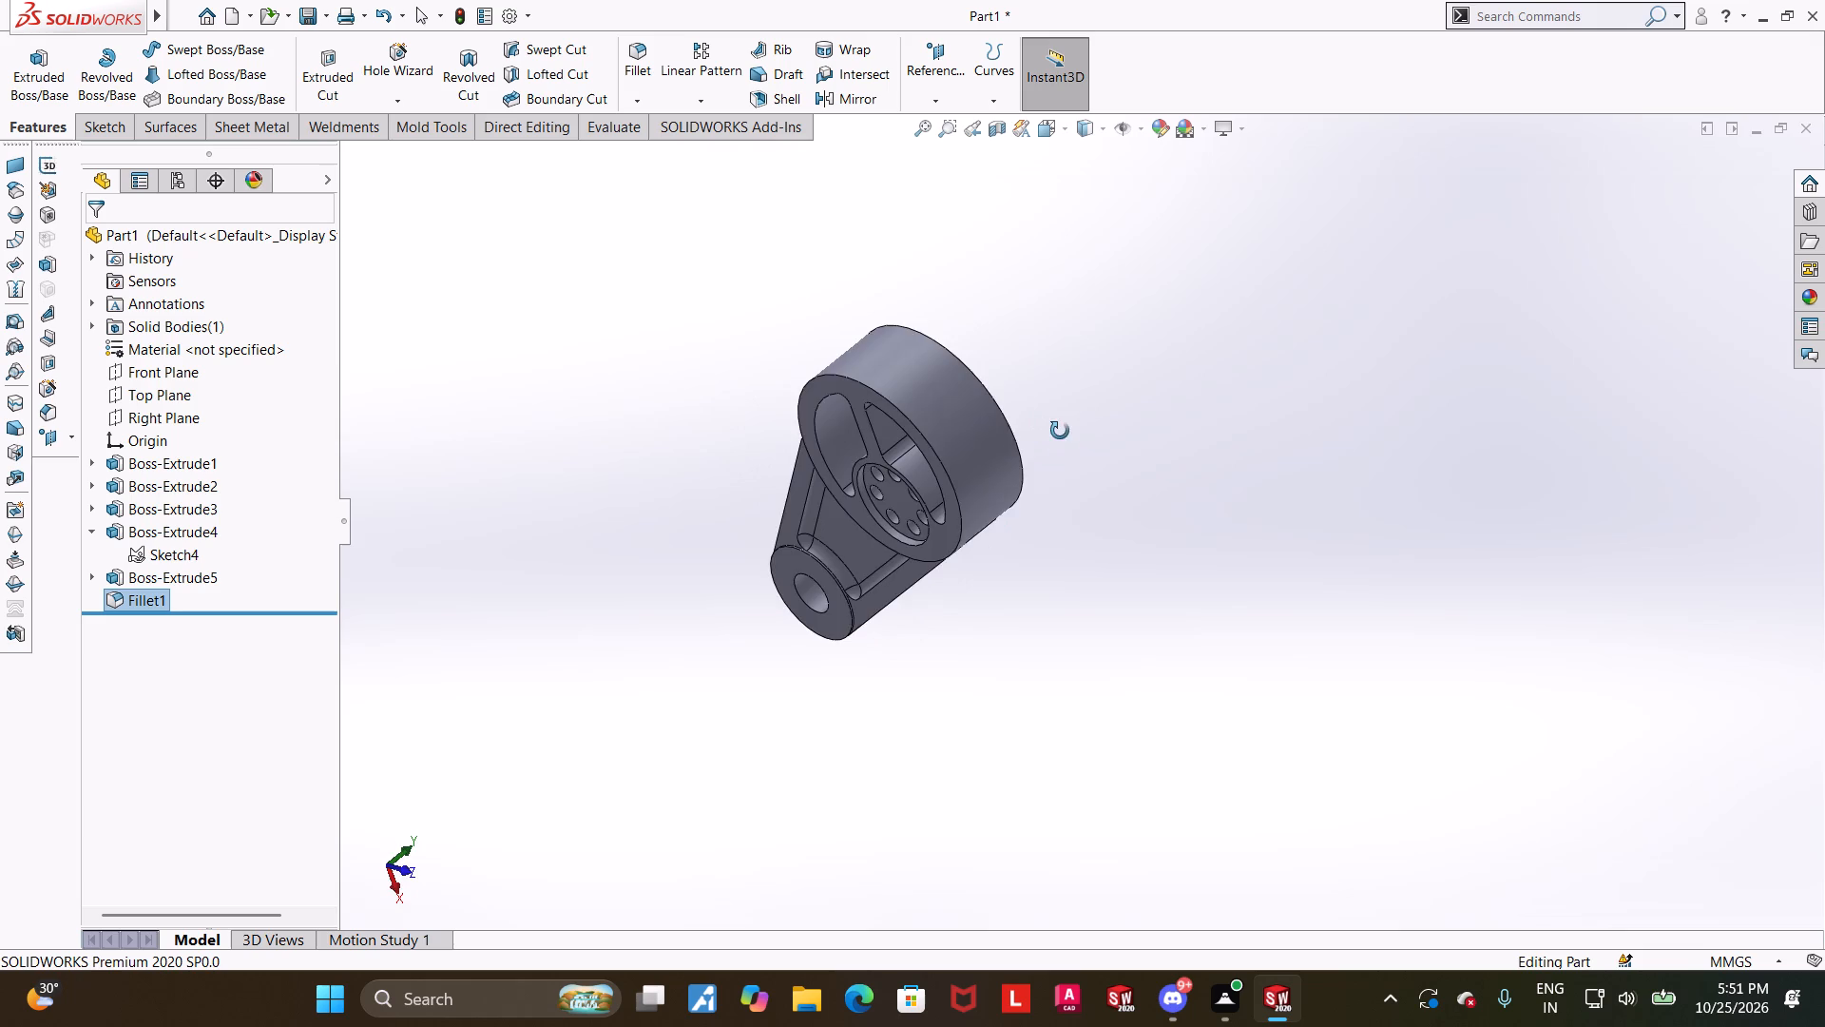
middle_drag(1060, 431, 1054, 585)
middle_drag(1022, 558, 963, 546)
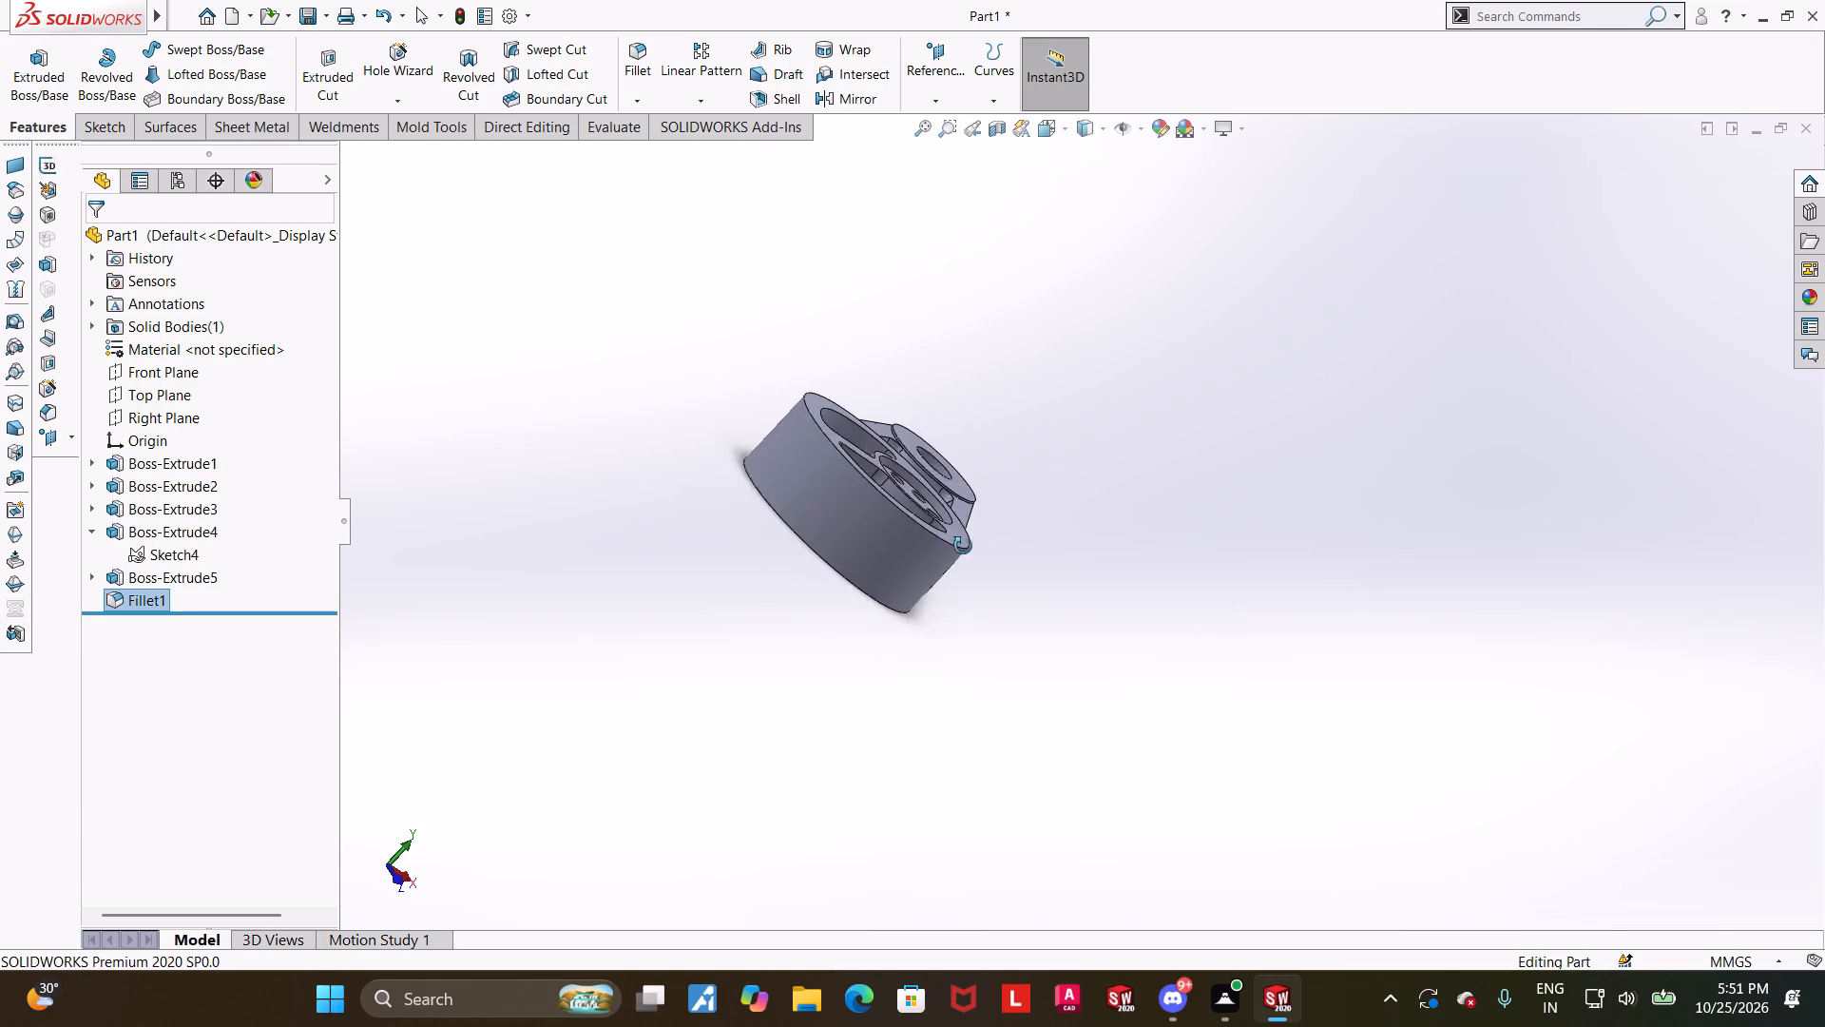
middle_drag(963, 546, 883, 534)
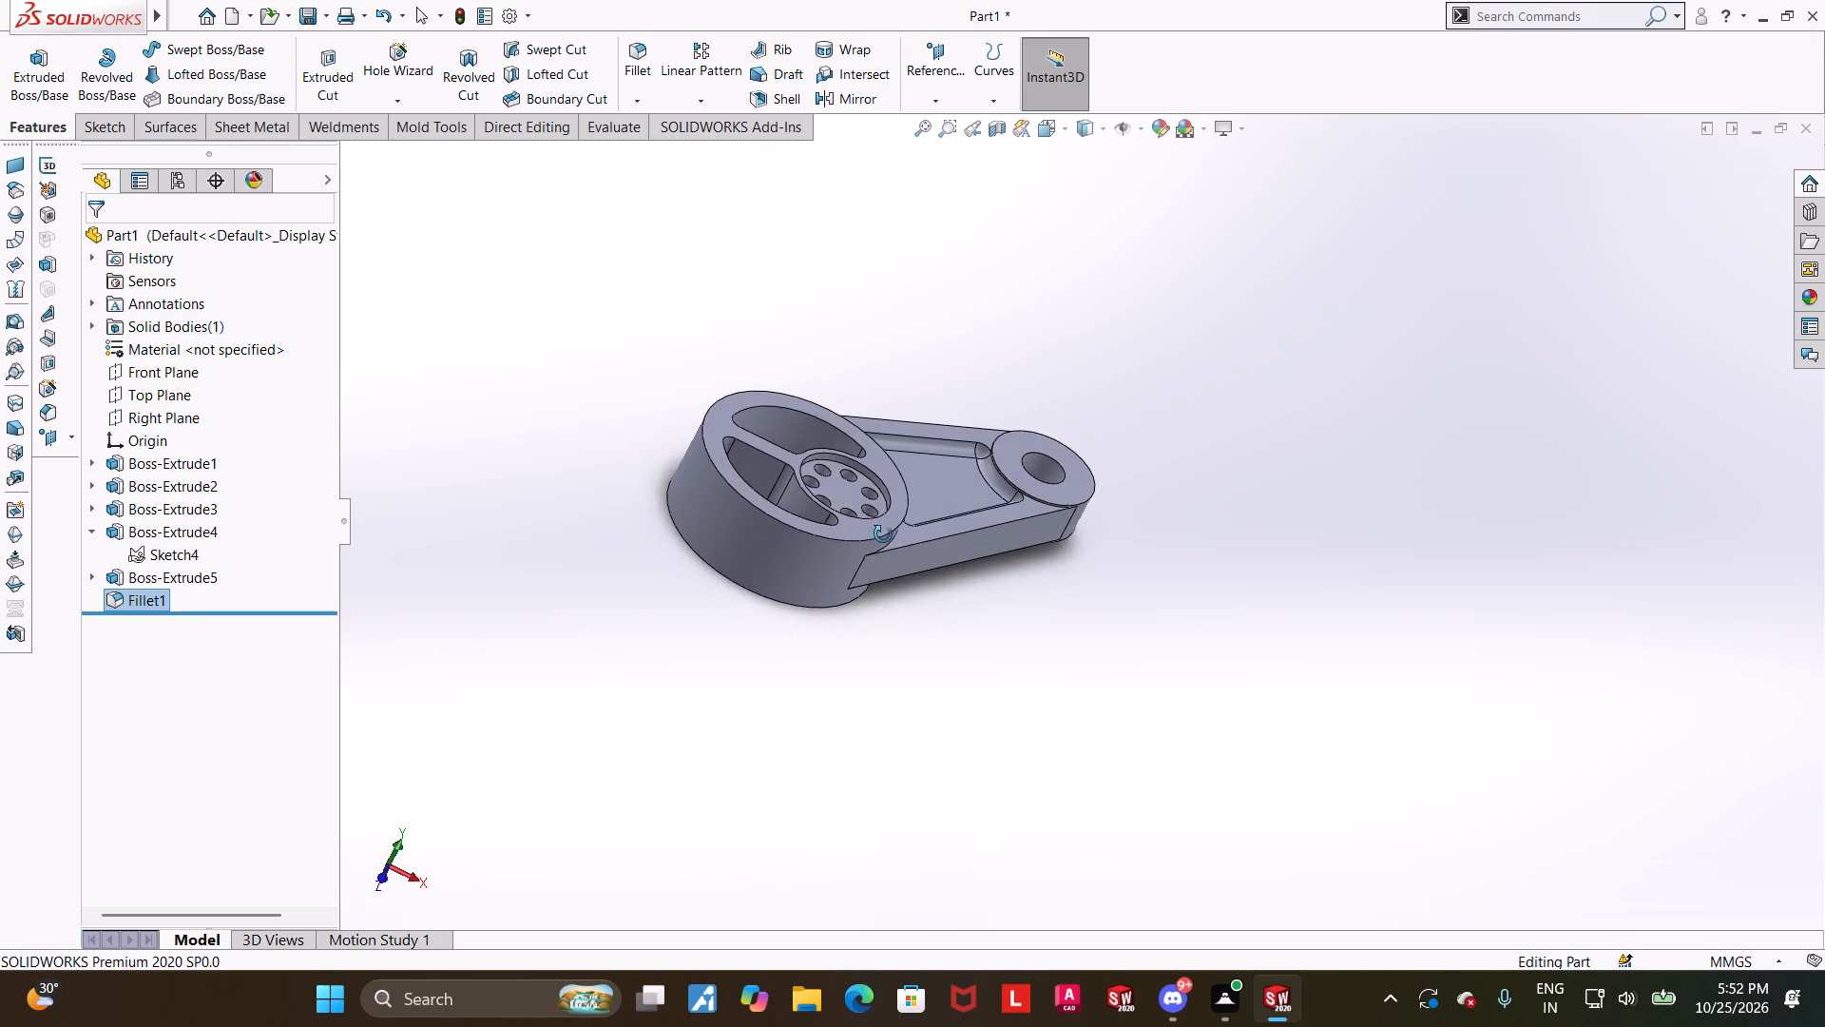
middle_drag(883, 534, 907, 459)
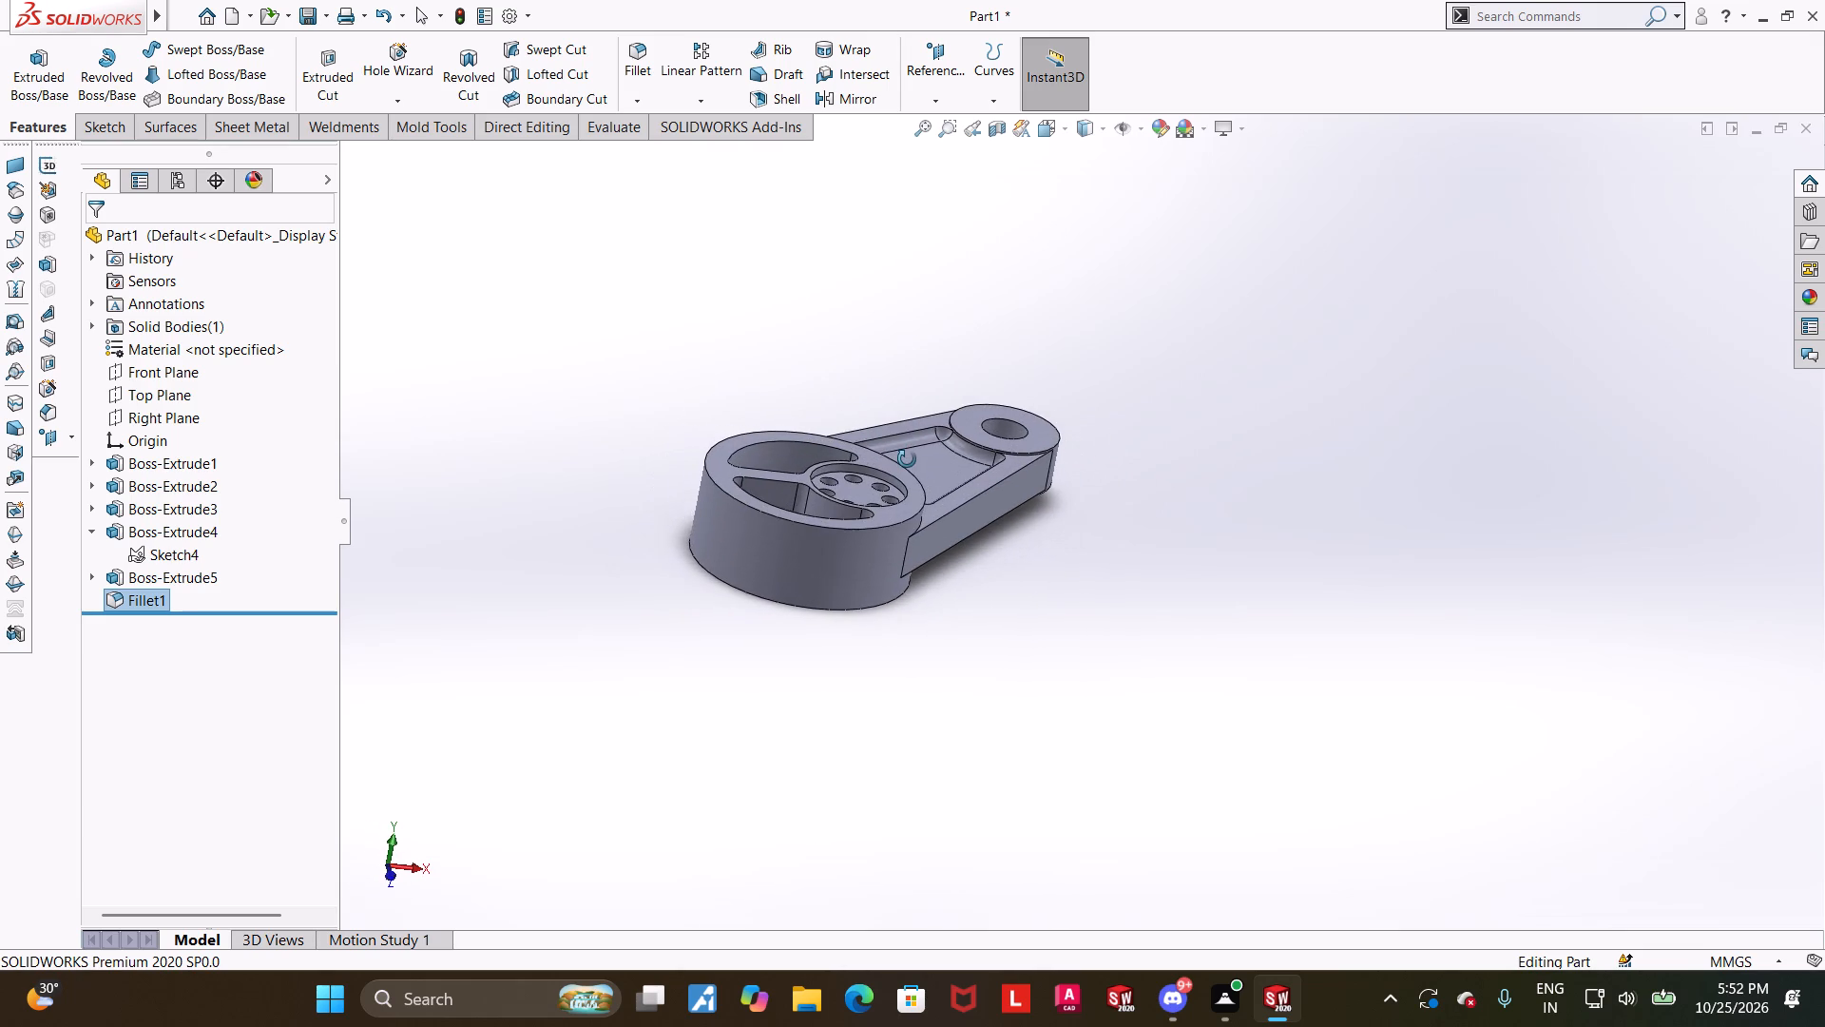
middle_drag(907, 459, 904, 473)
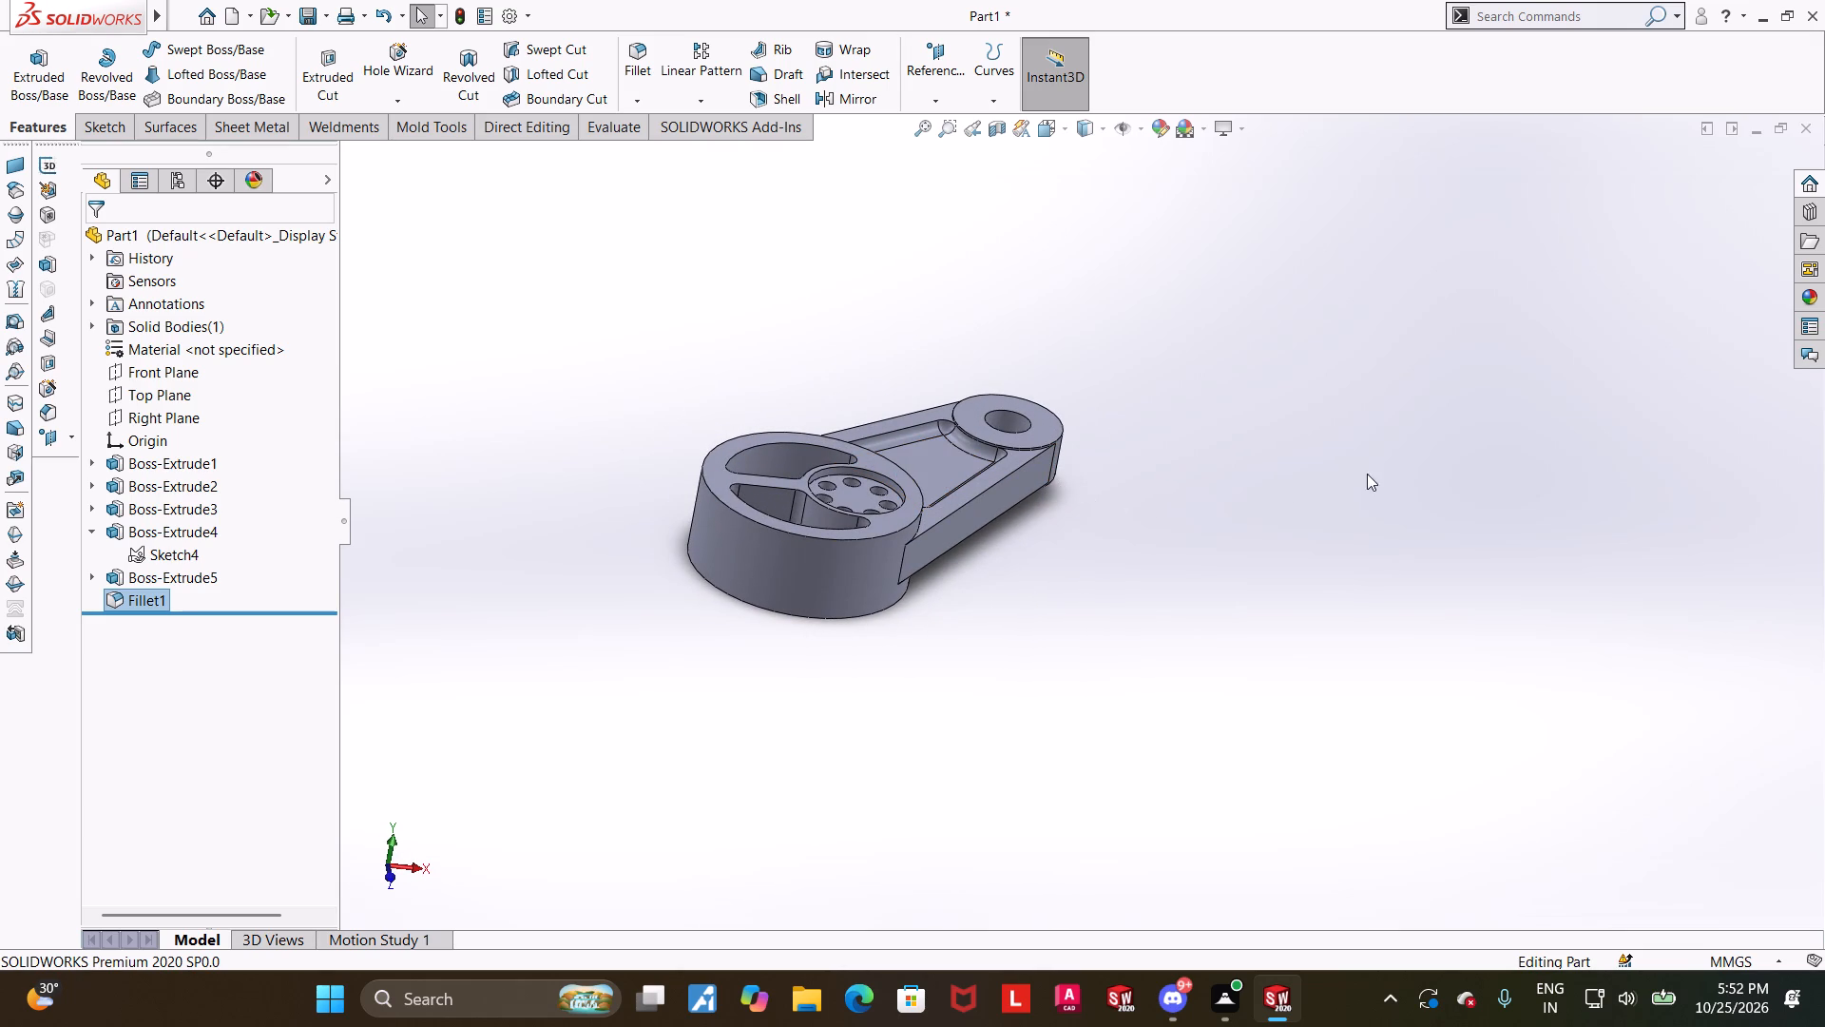
scroll(1042, 435, down, 4)
Edit the web fillet (Fillet1) and set its radius to 2 mm.
click(155, 600)
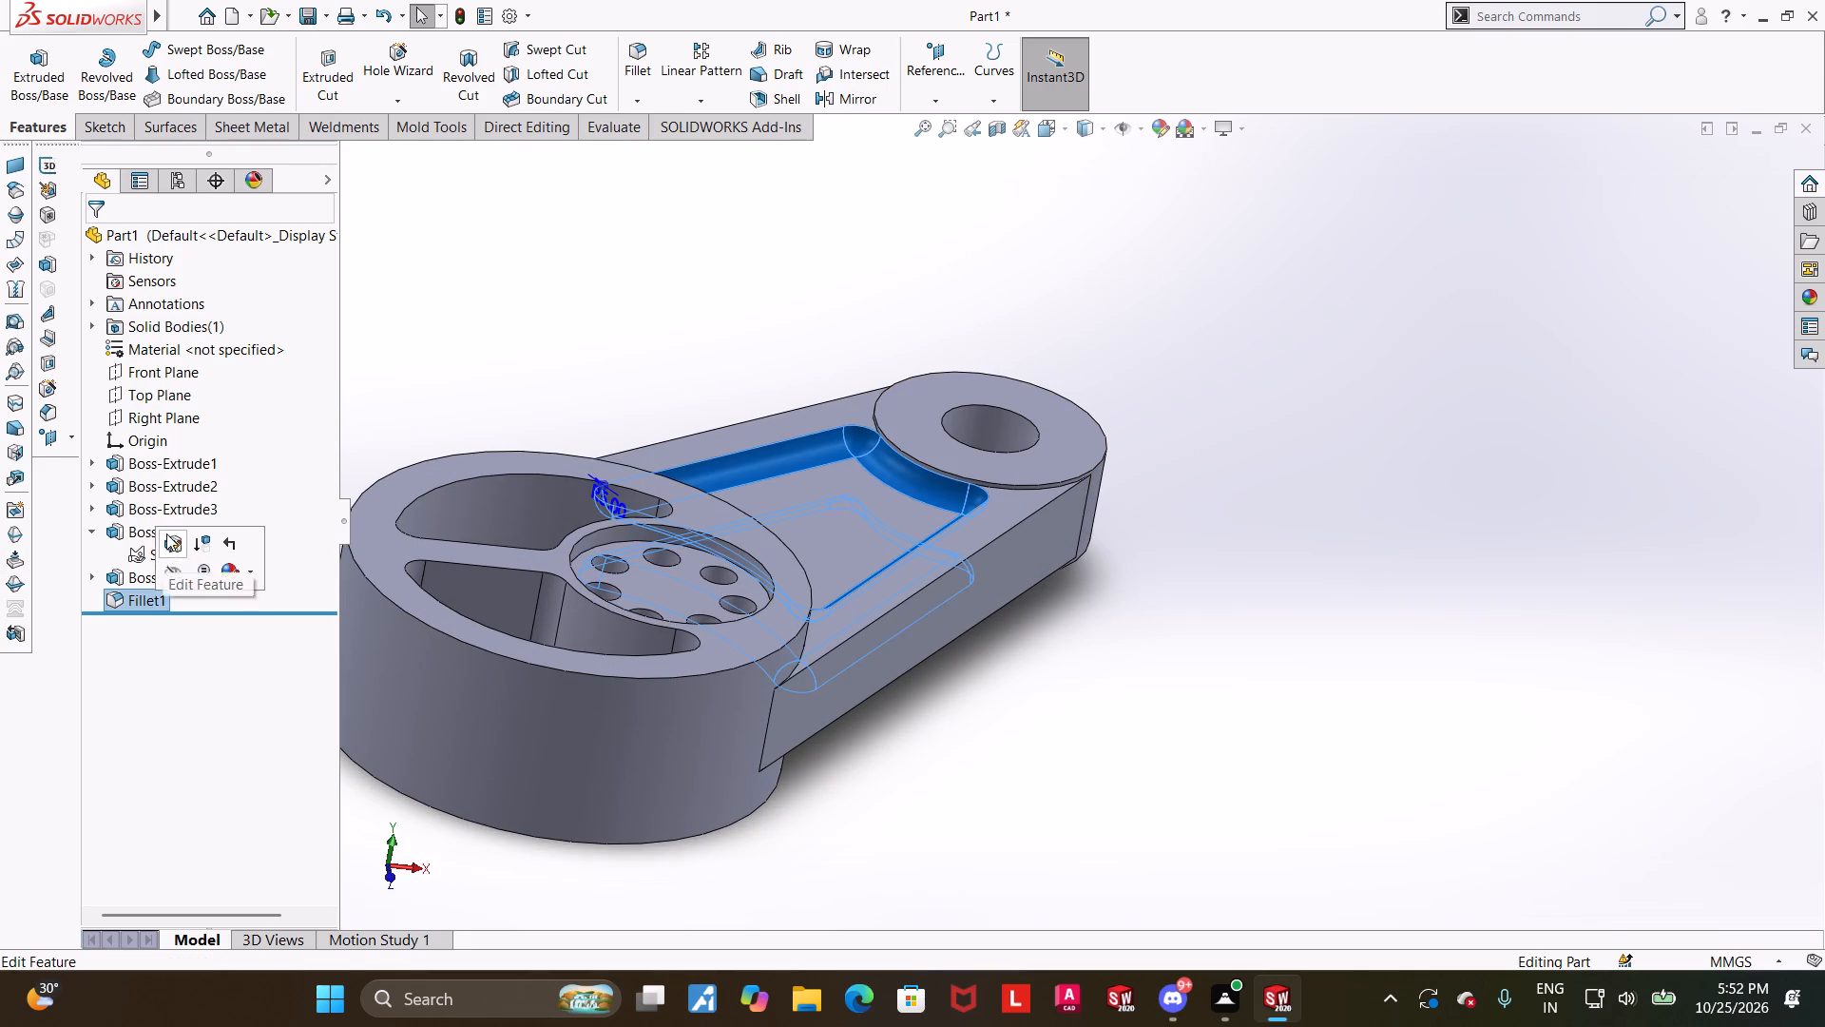
click(173, 544)
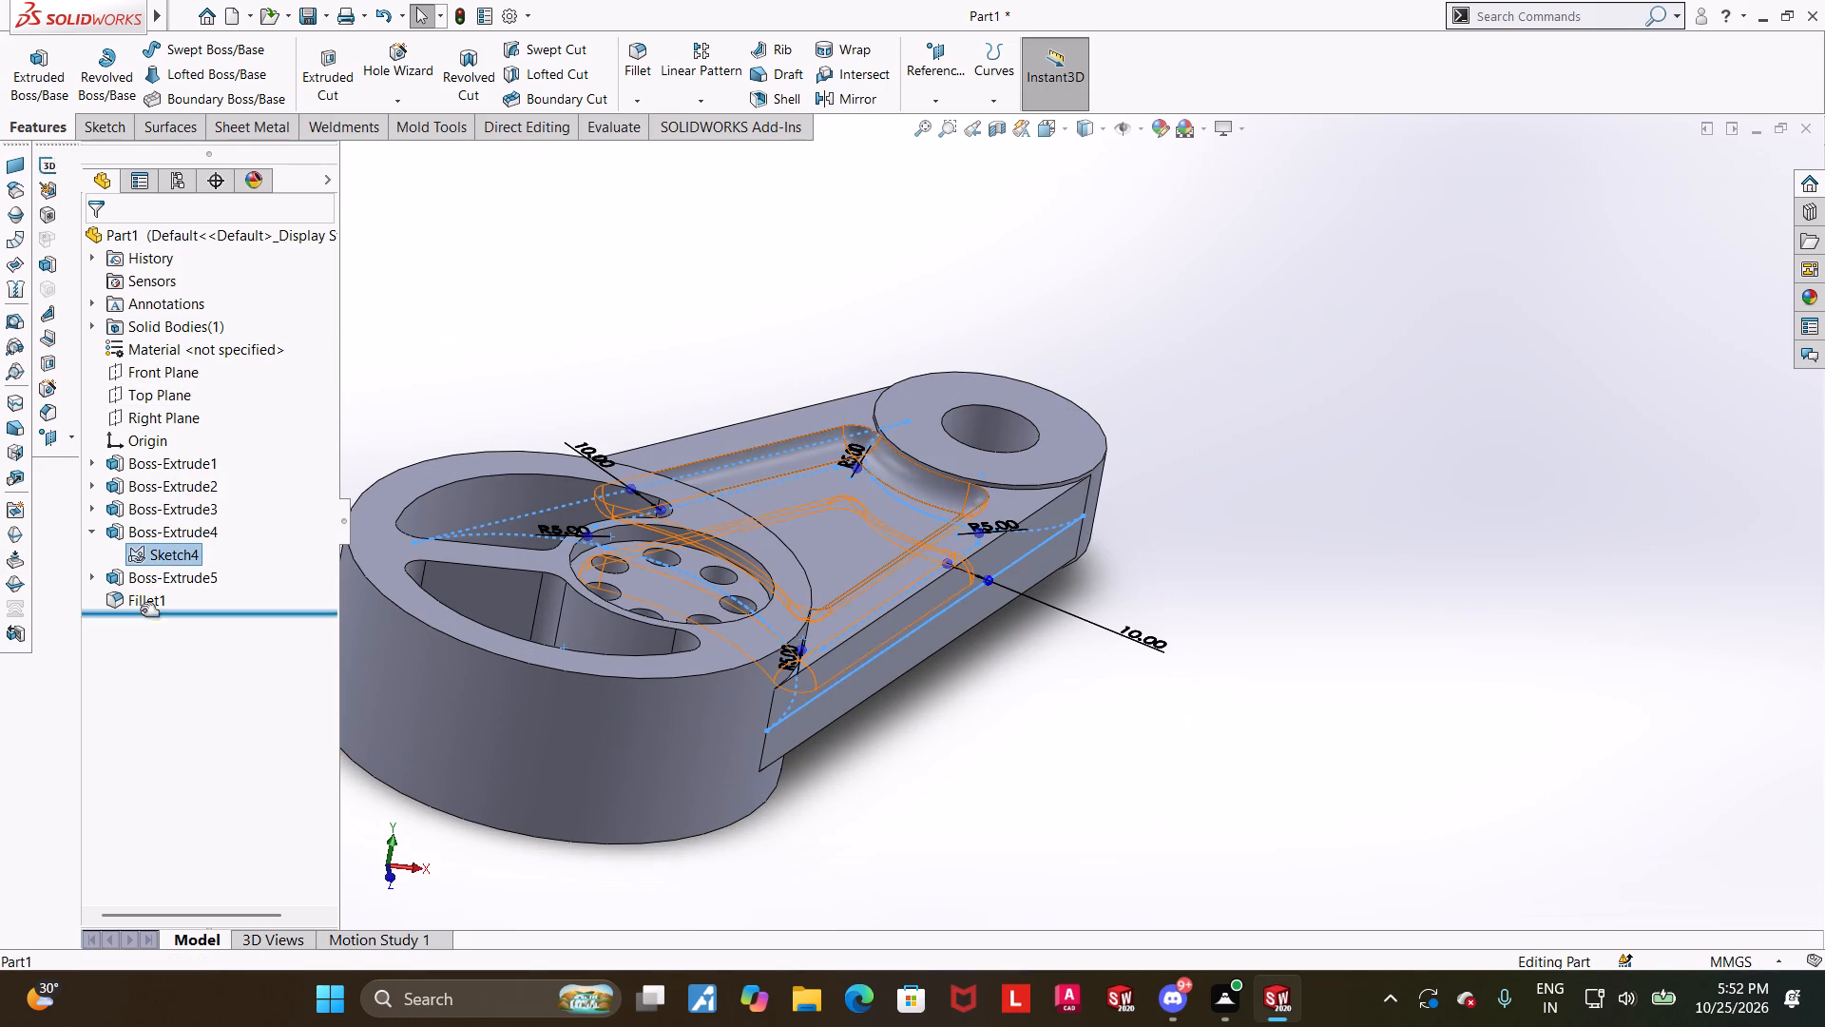
click(141, 606)
click(164, 557)
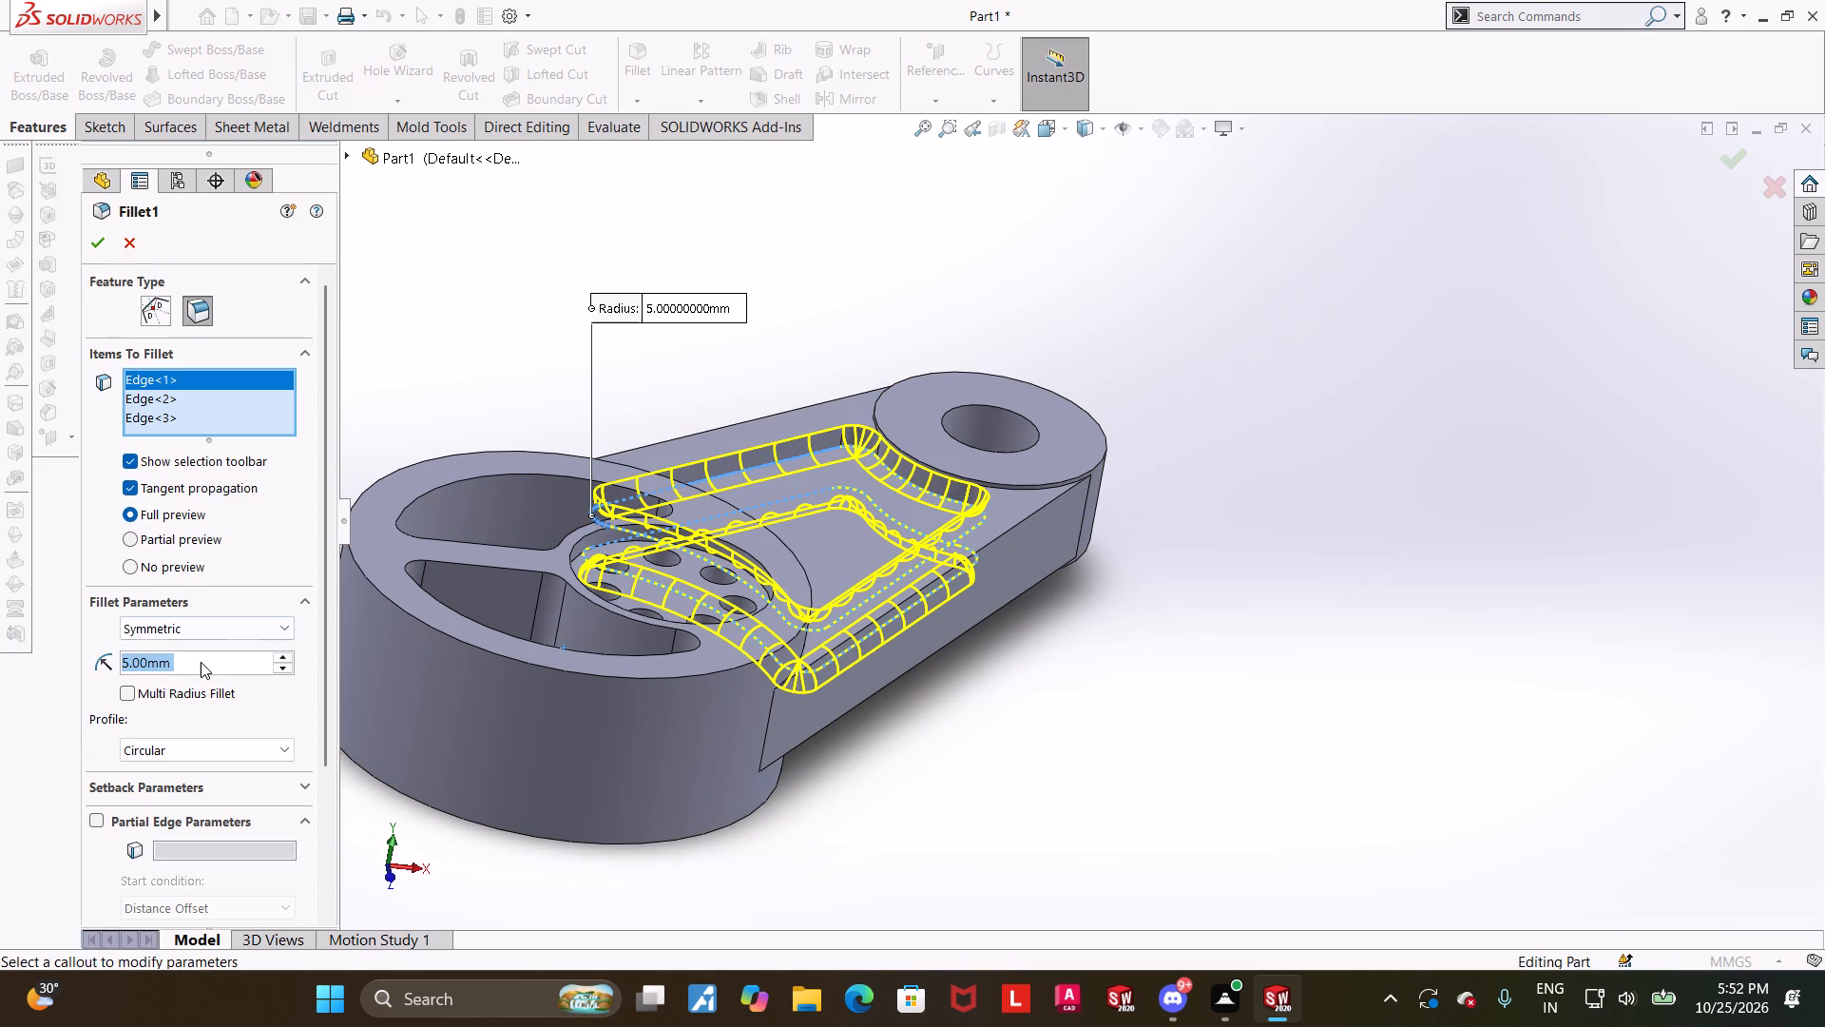
key(2)
key(Return)
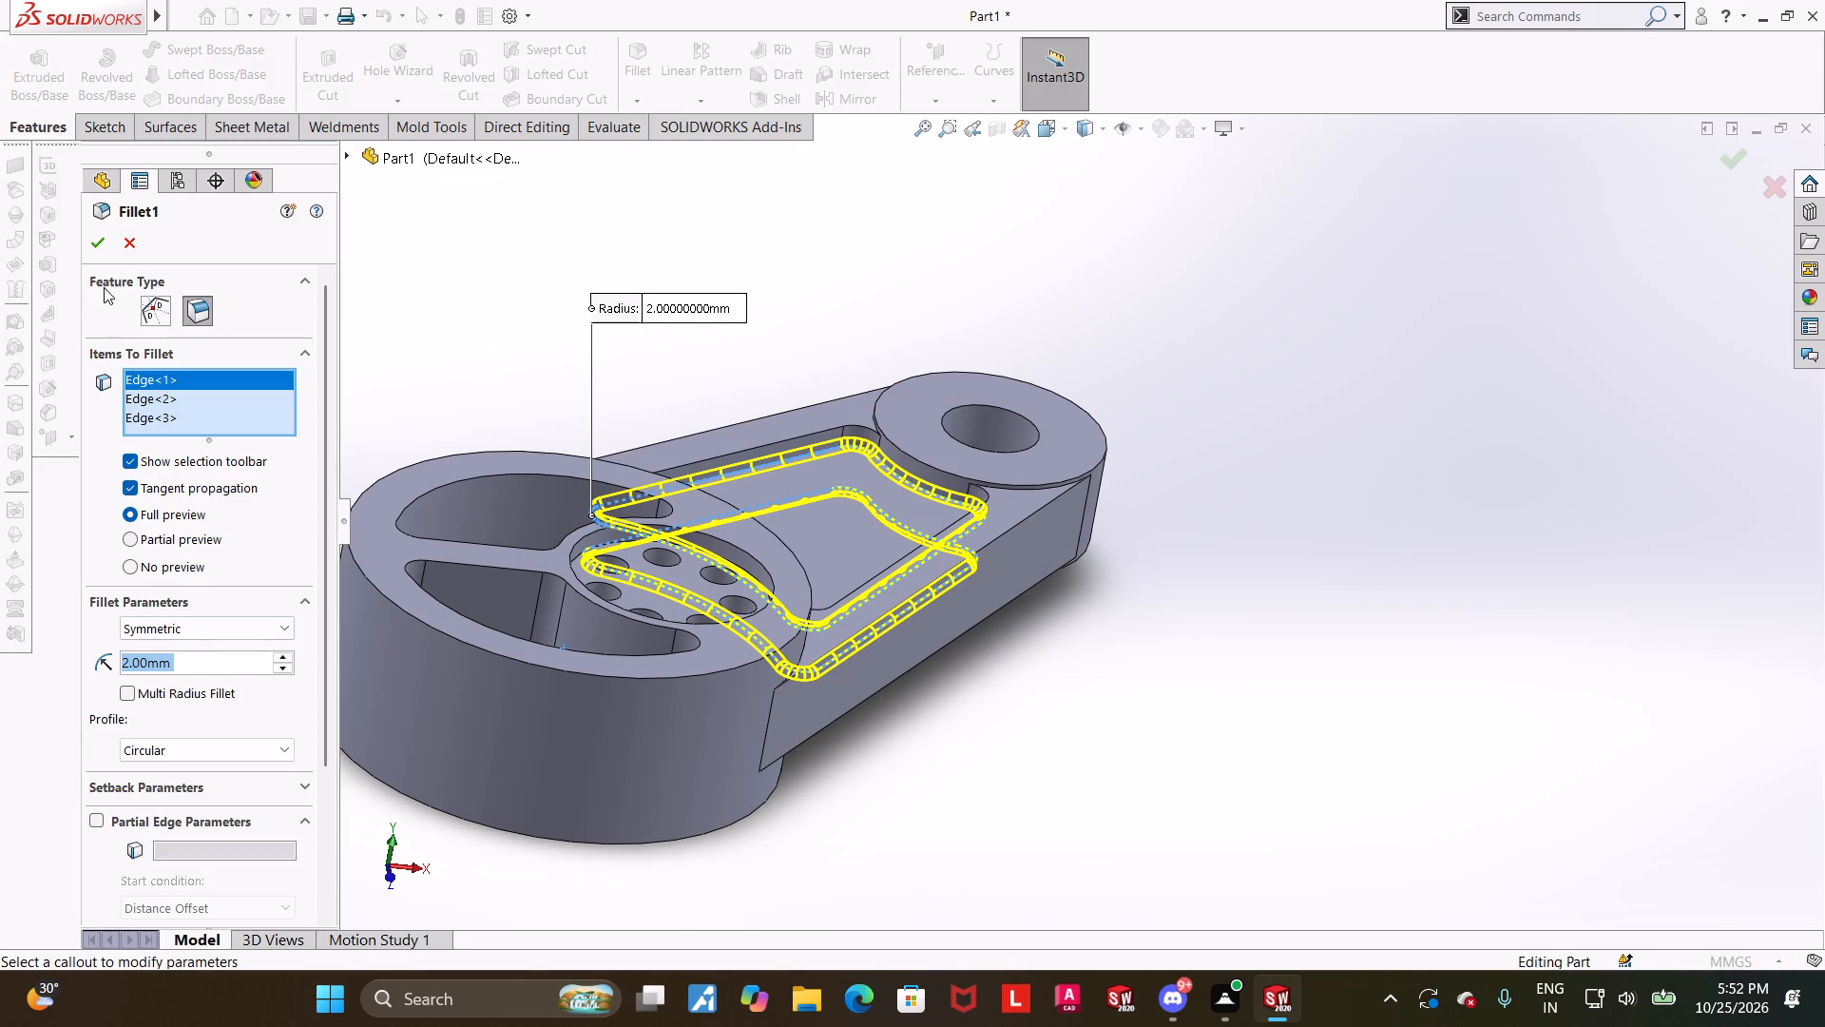
click(97, 240)
click(1223, 694)
Examine the 2 mm fillet around the web recess near the small boss, and the whole part from several angles.
scroll(830, 374, down, 2)
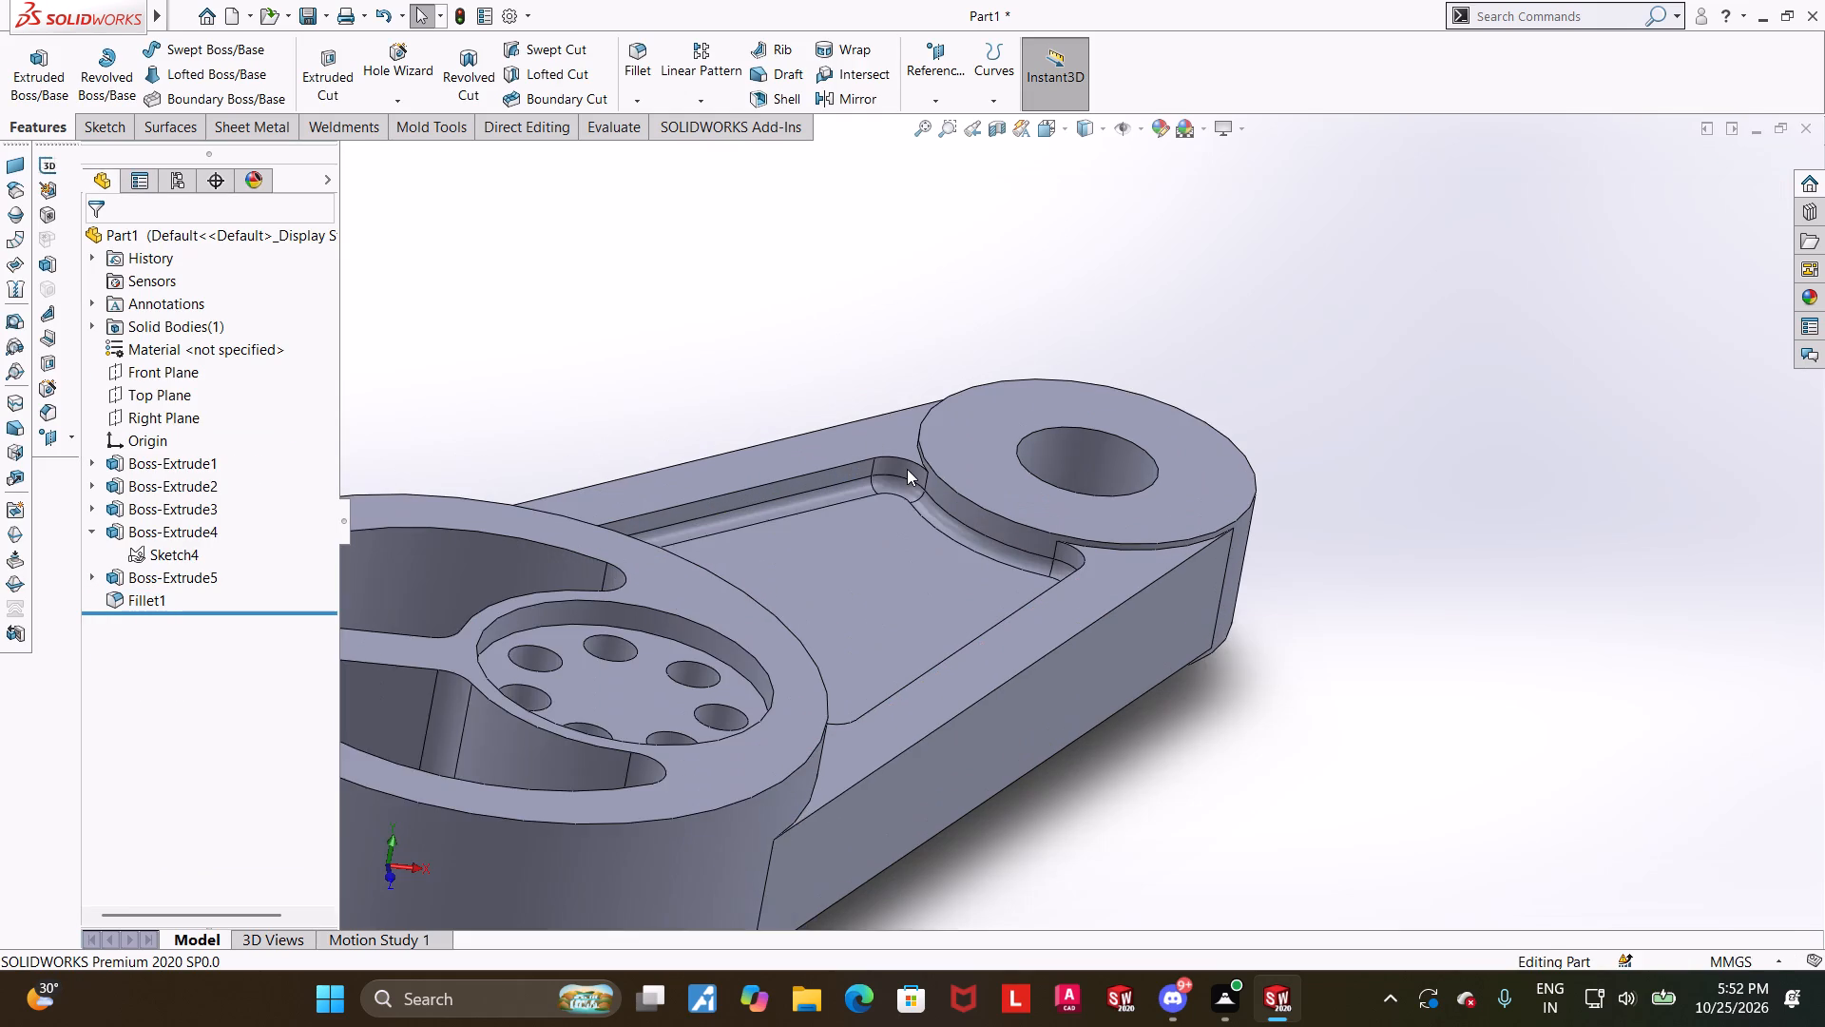
scroll(907, 469, down, 2)
middle_drag(978, 487, 961, 481)
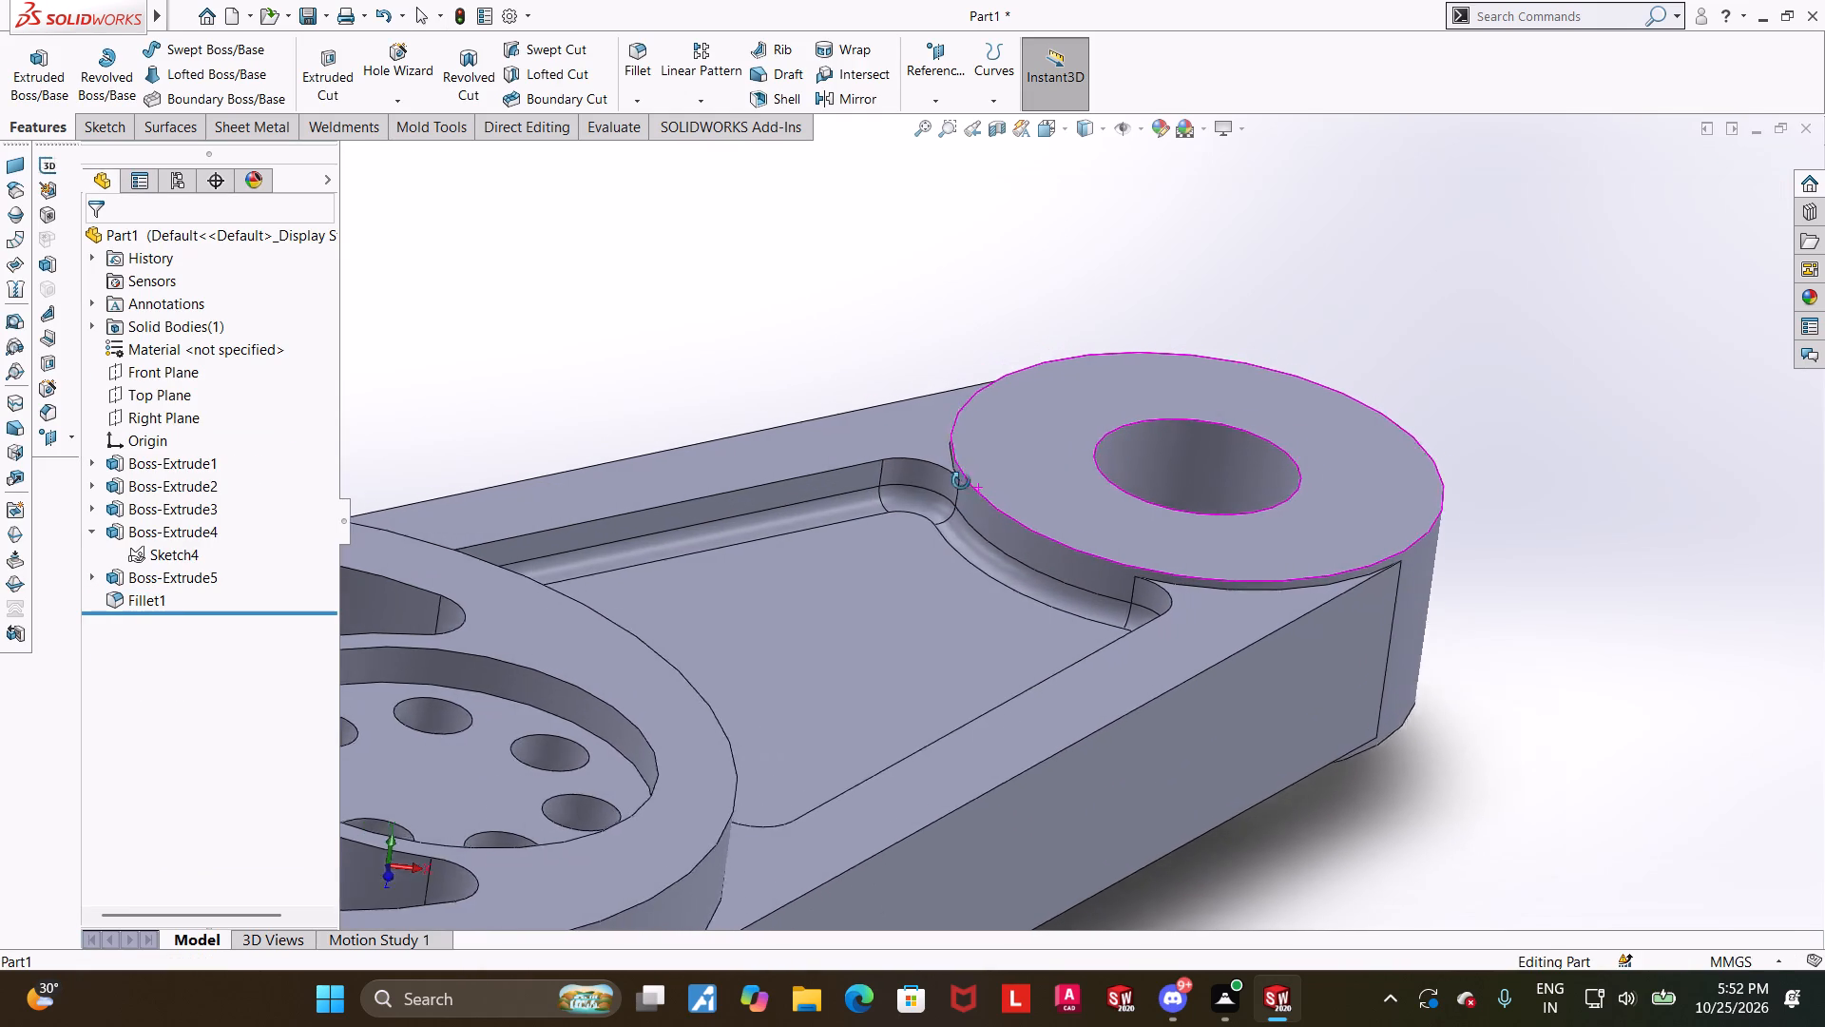
middle_drag(961, 481, 943, 484)
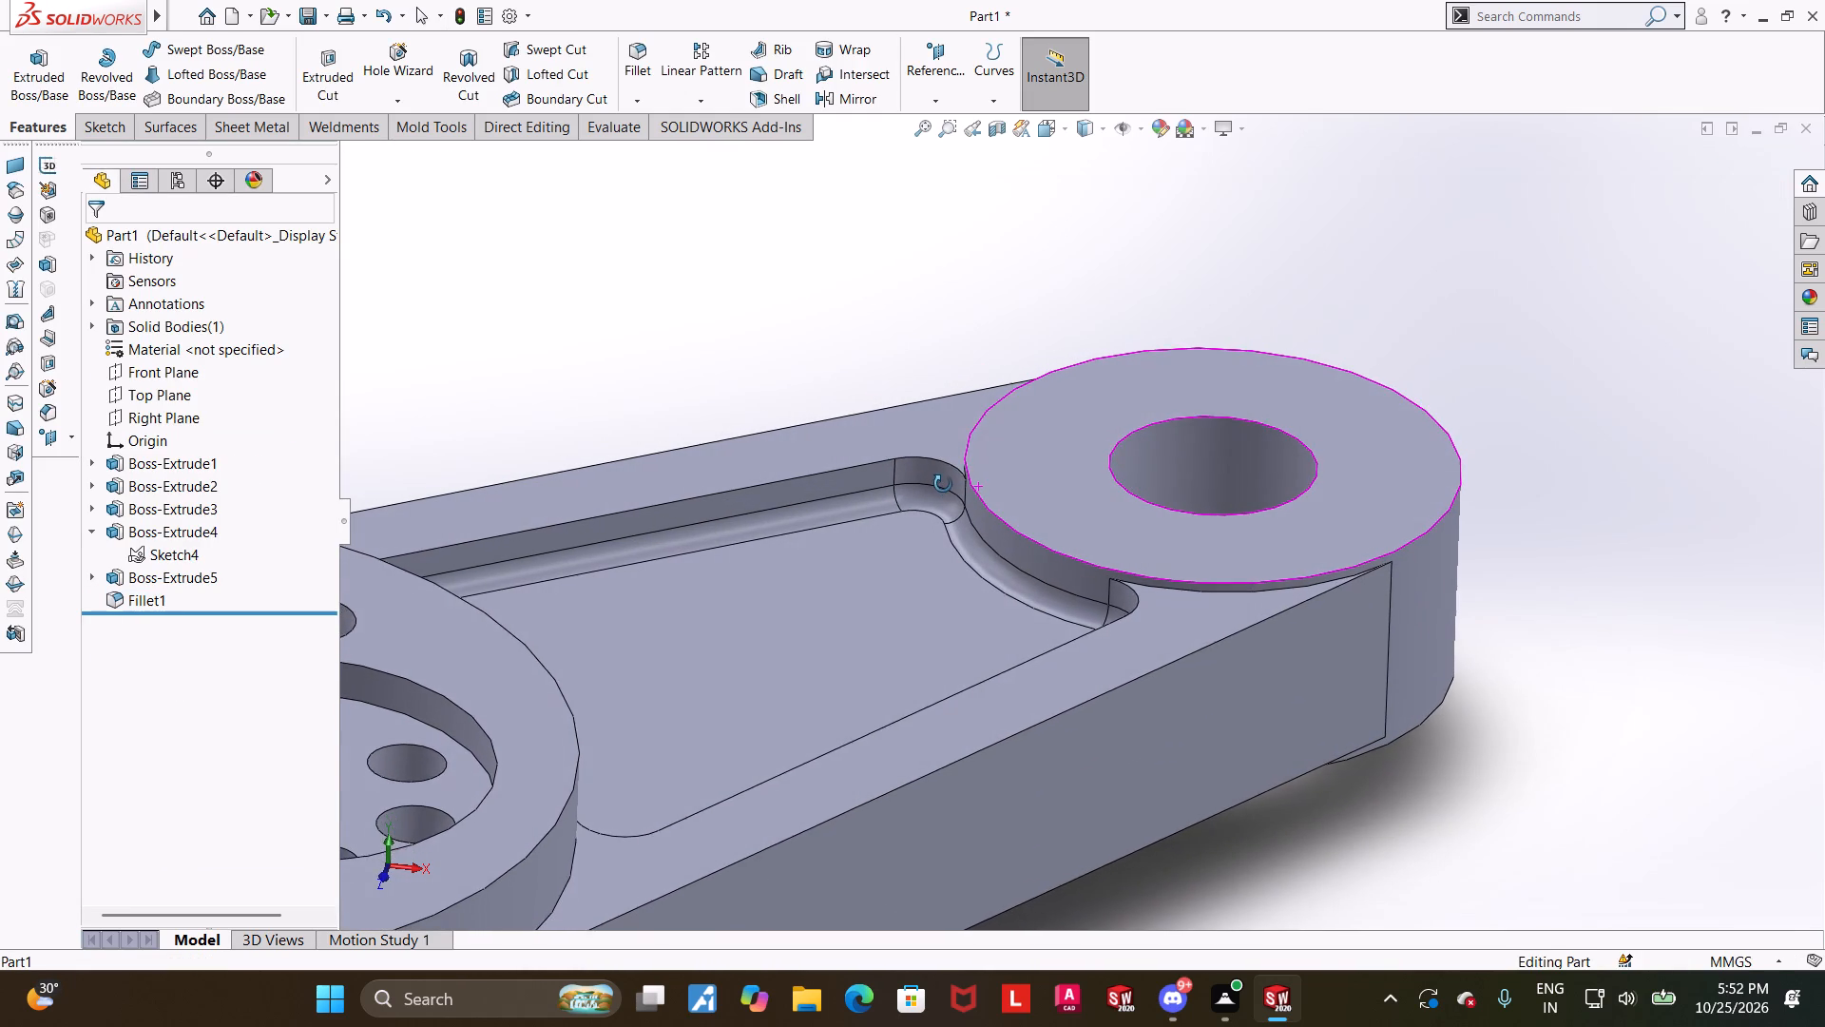
middle_drag(943, 484, 930, 462)
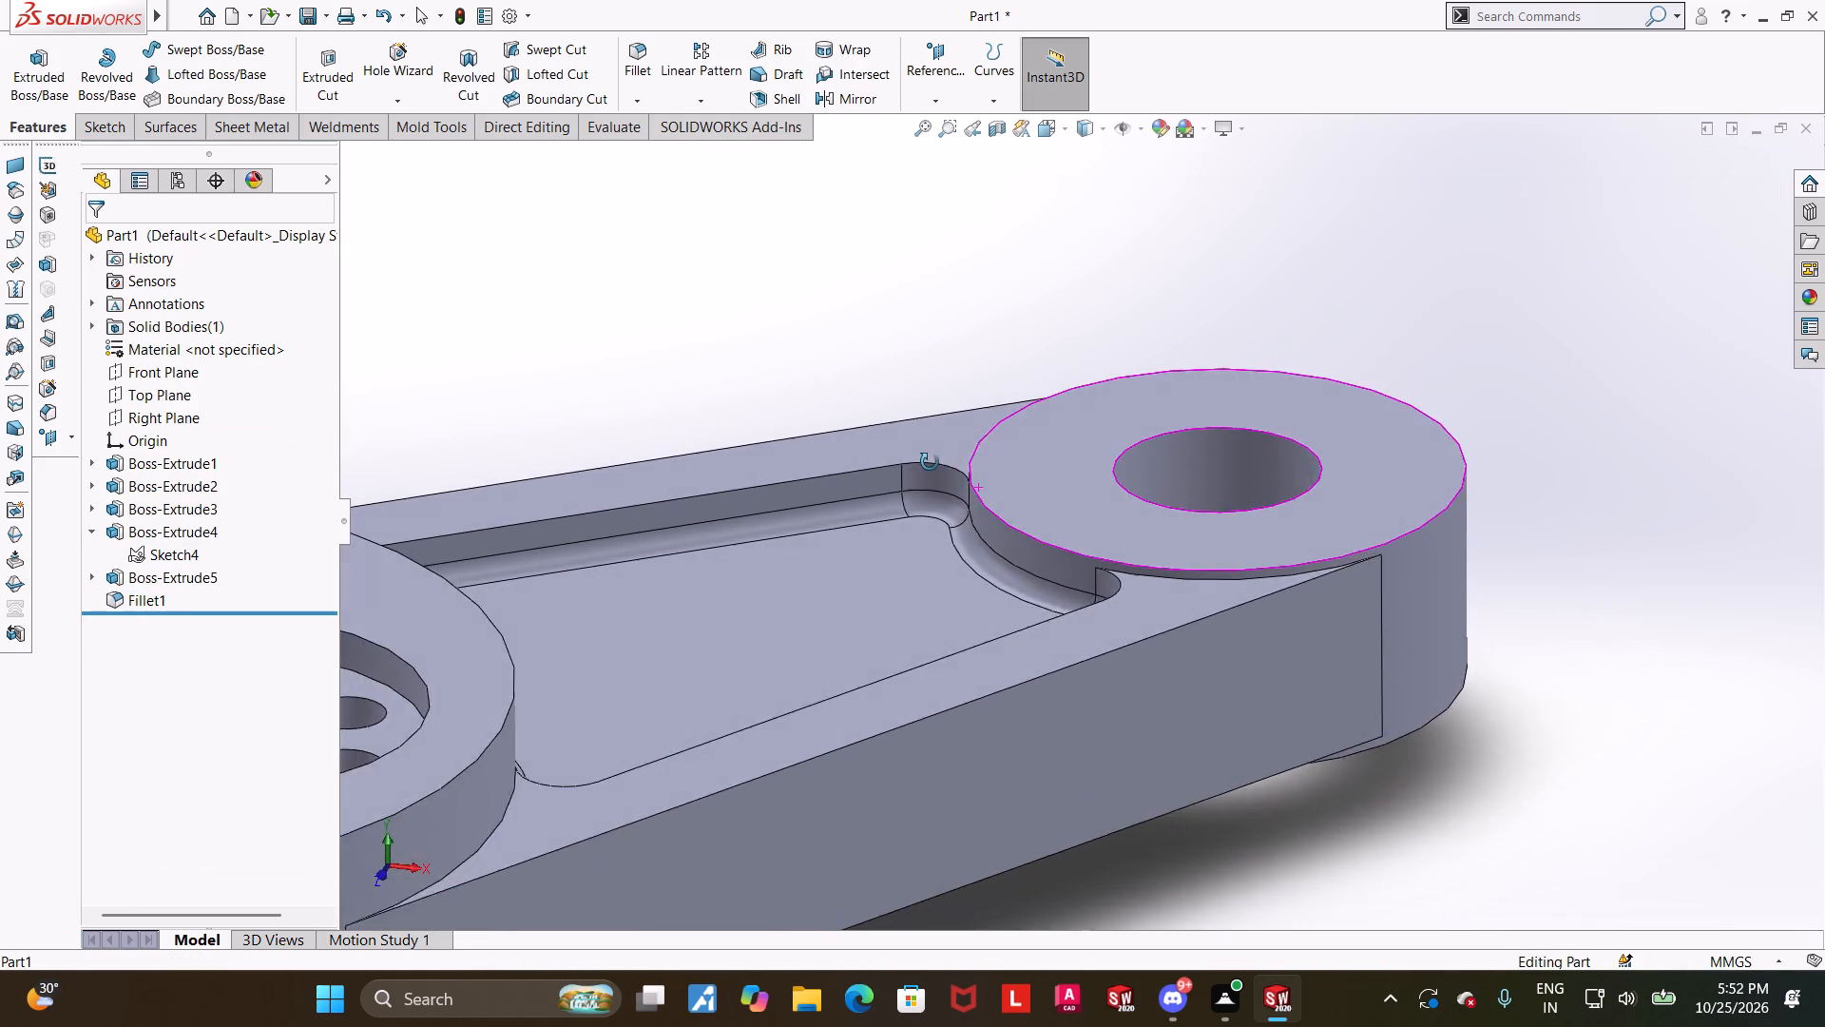
middle_drag(930, 462, 925, 457)
scroll(948, 464, up, 4)
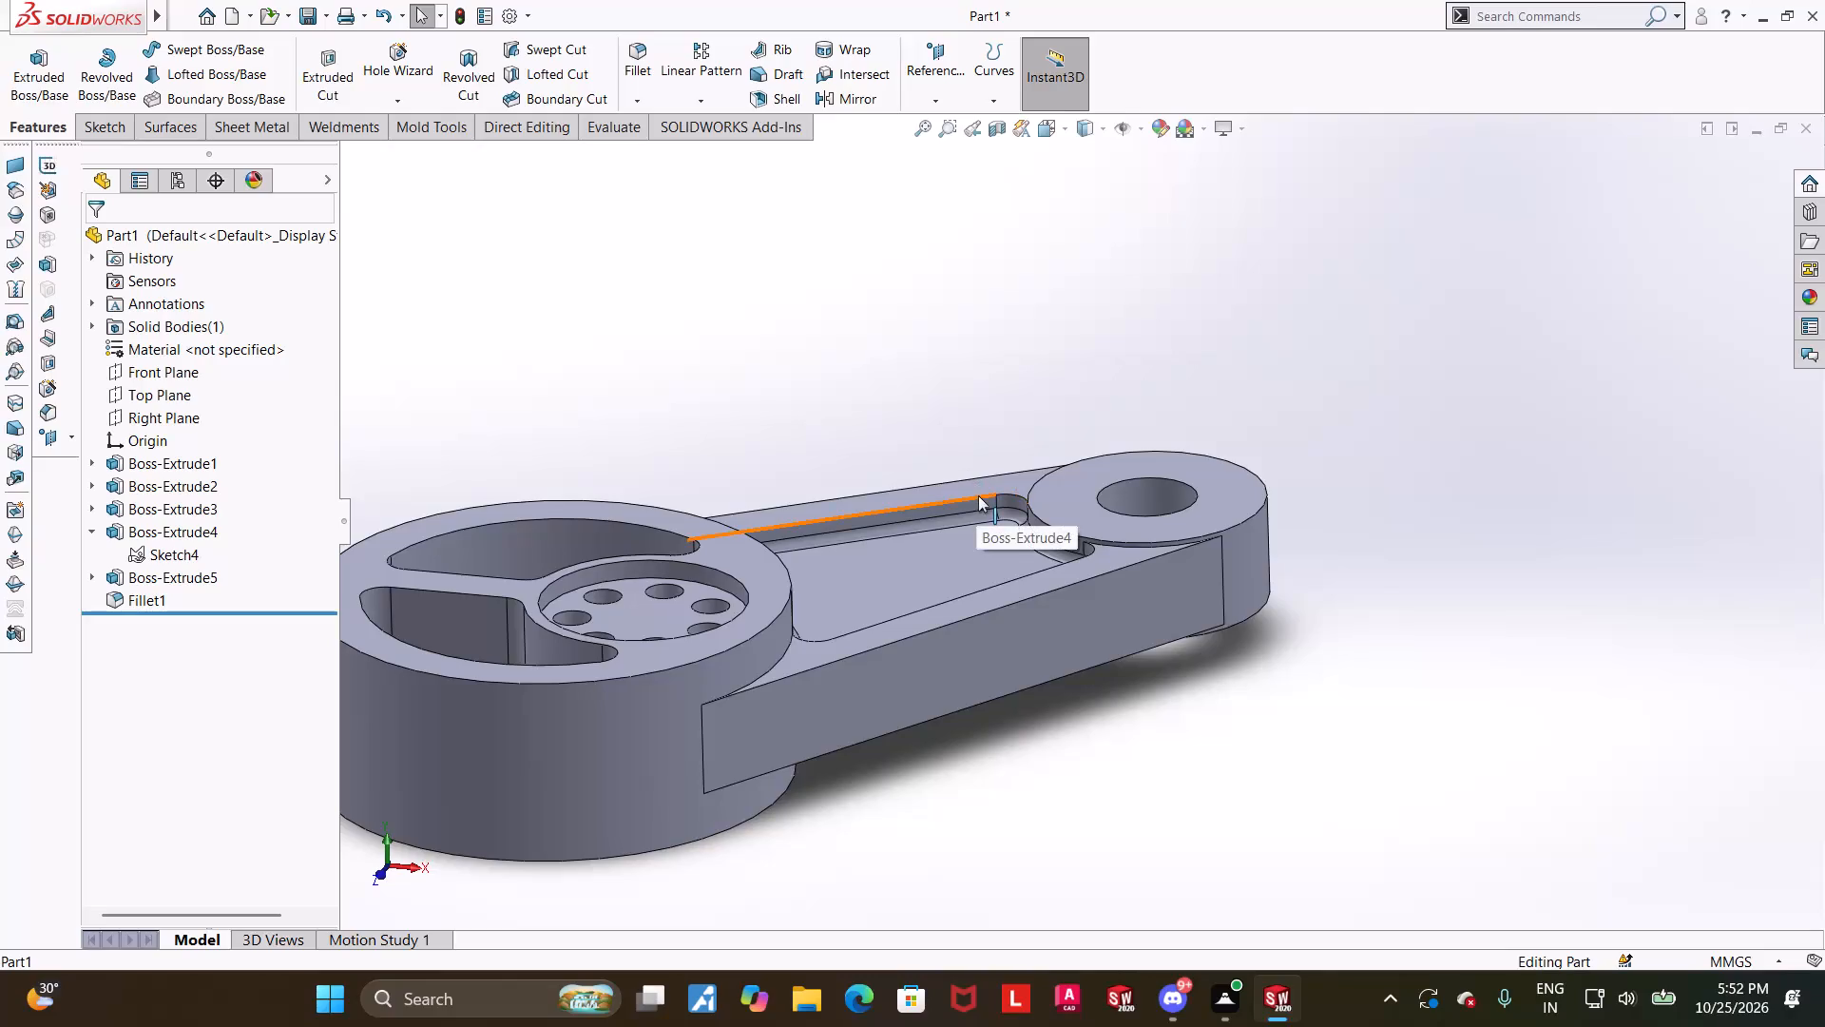
scroll(978, 495, up, 1)
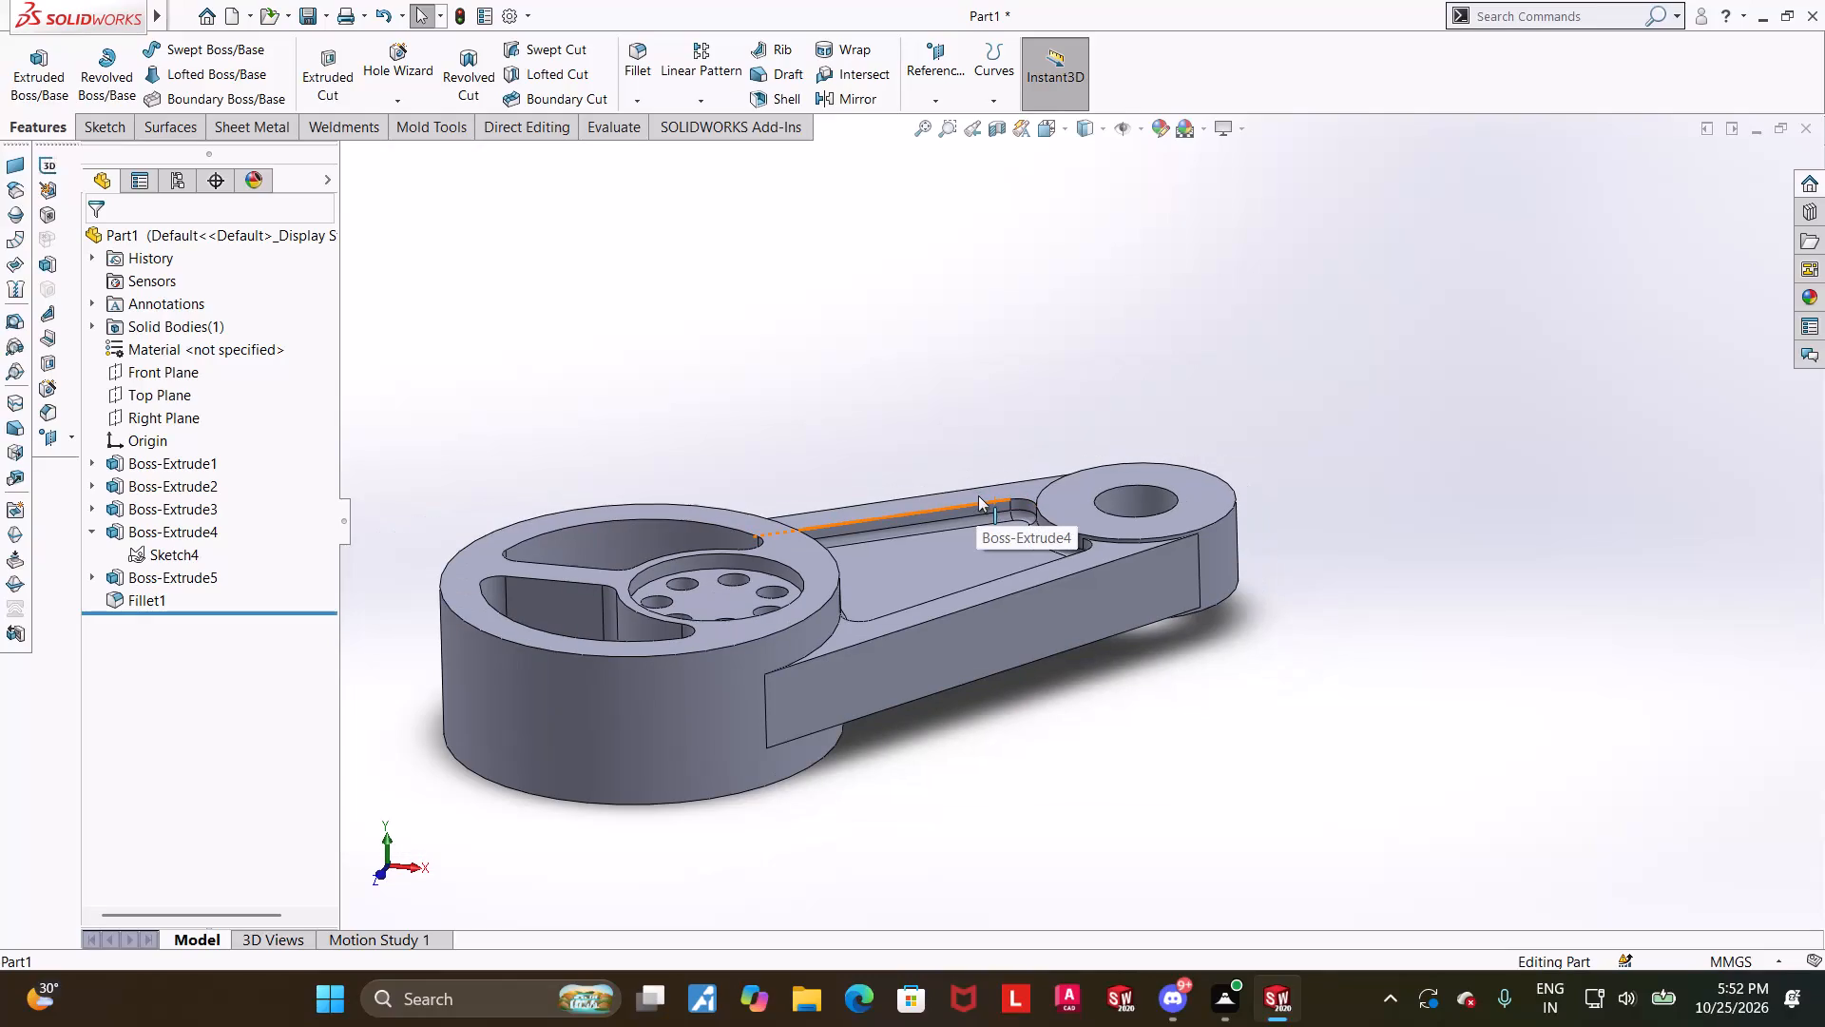
click(1197, 712)
scroll(1058, 628, up, 1)
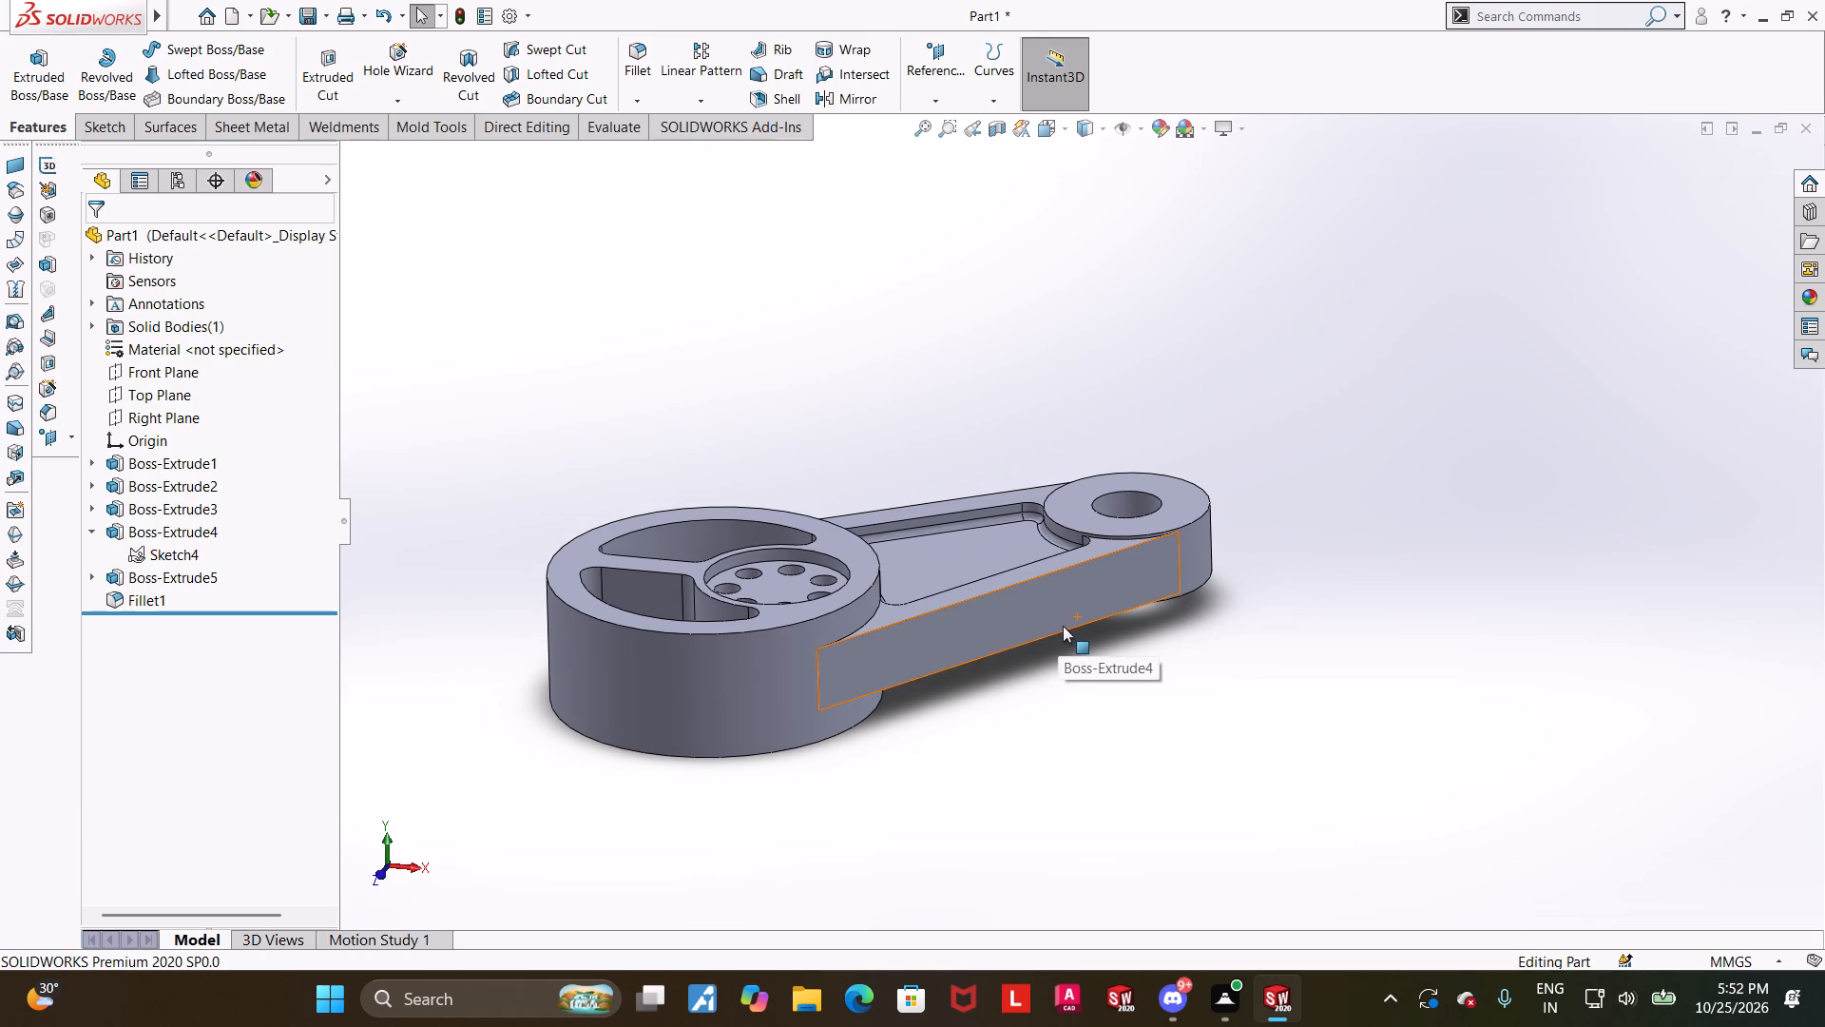
scroll(1063, 626, up, 3)
middle_drag(1063, 633, 1081, 775)
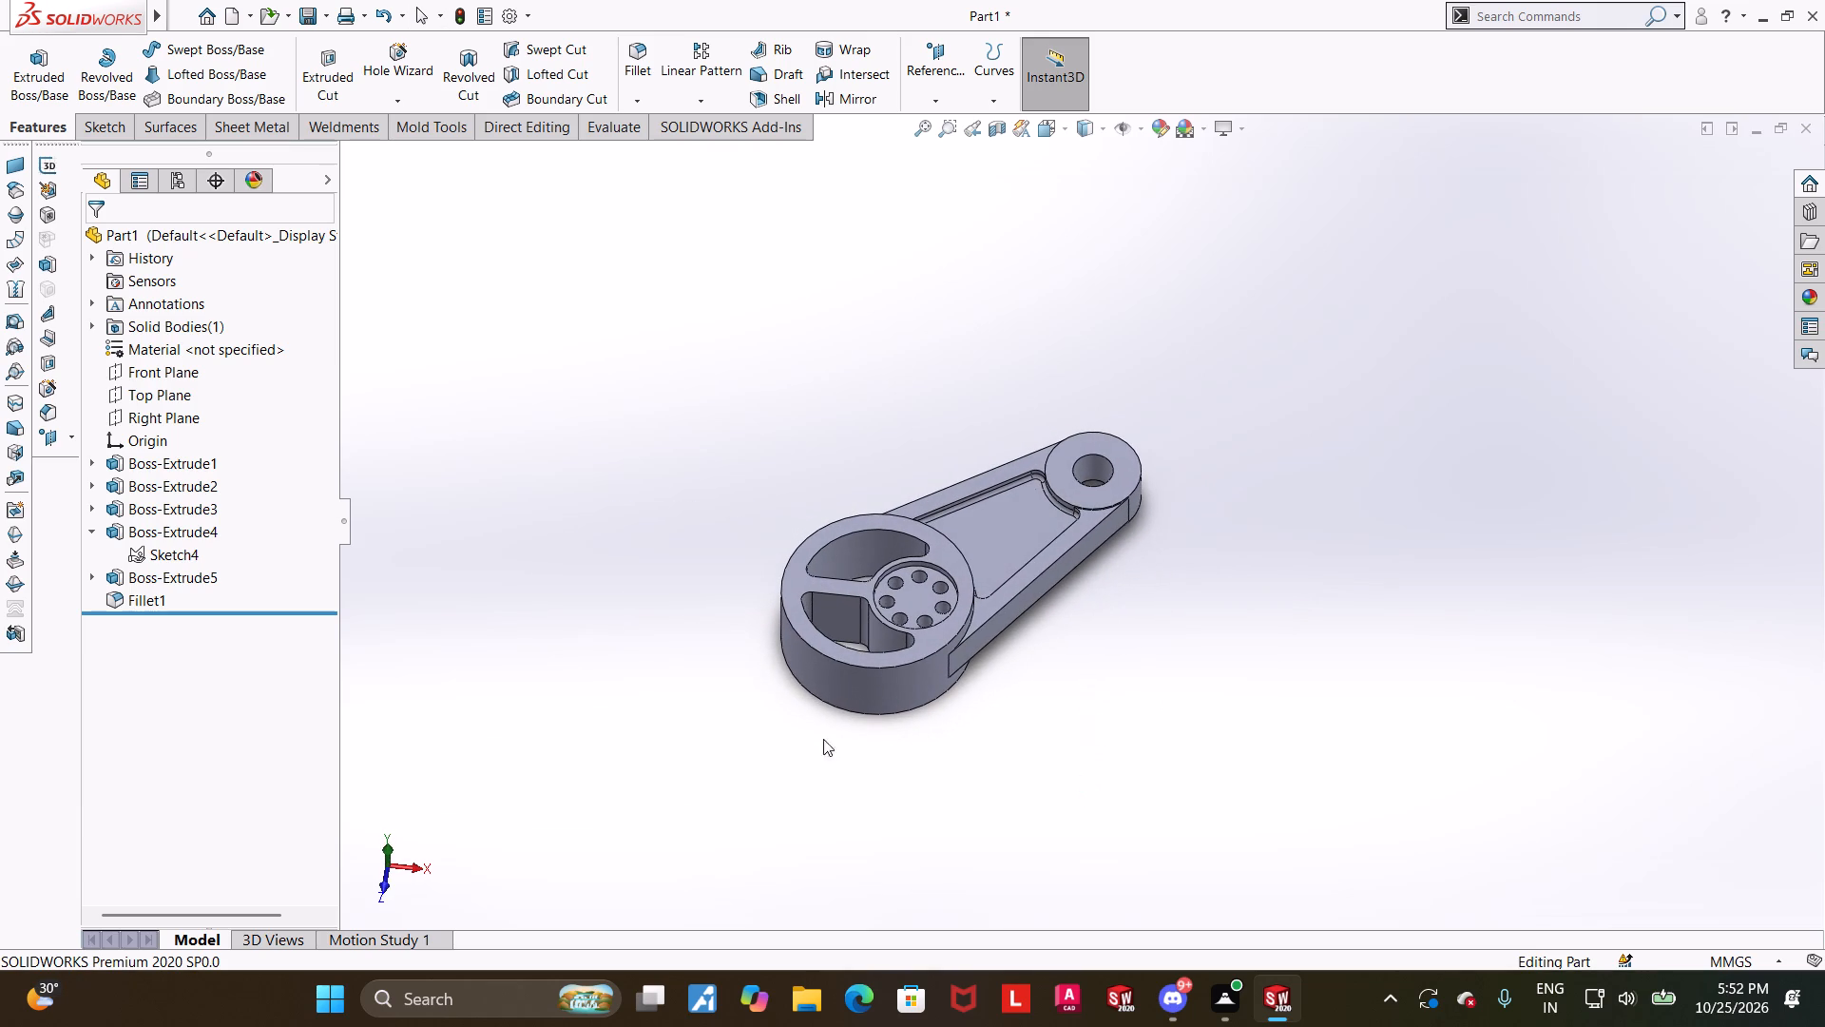
middle_drag(857, 722, 886, 781)
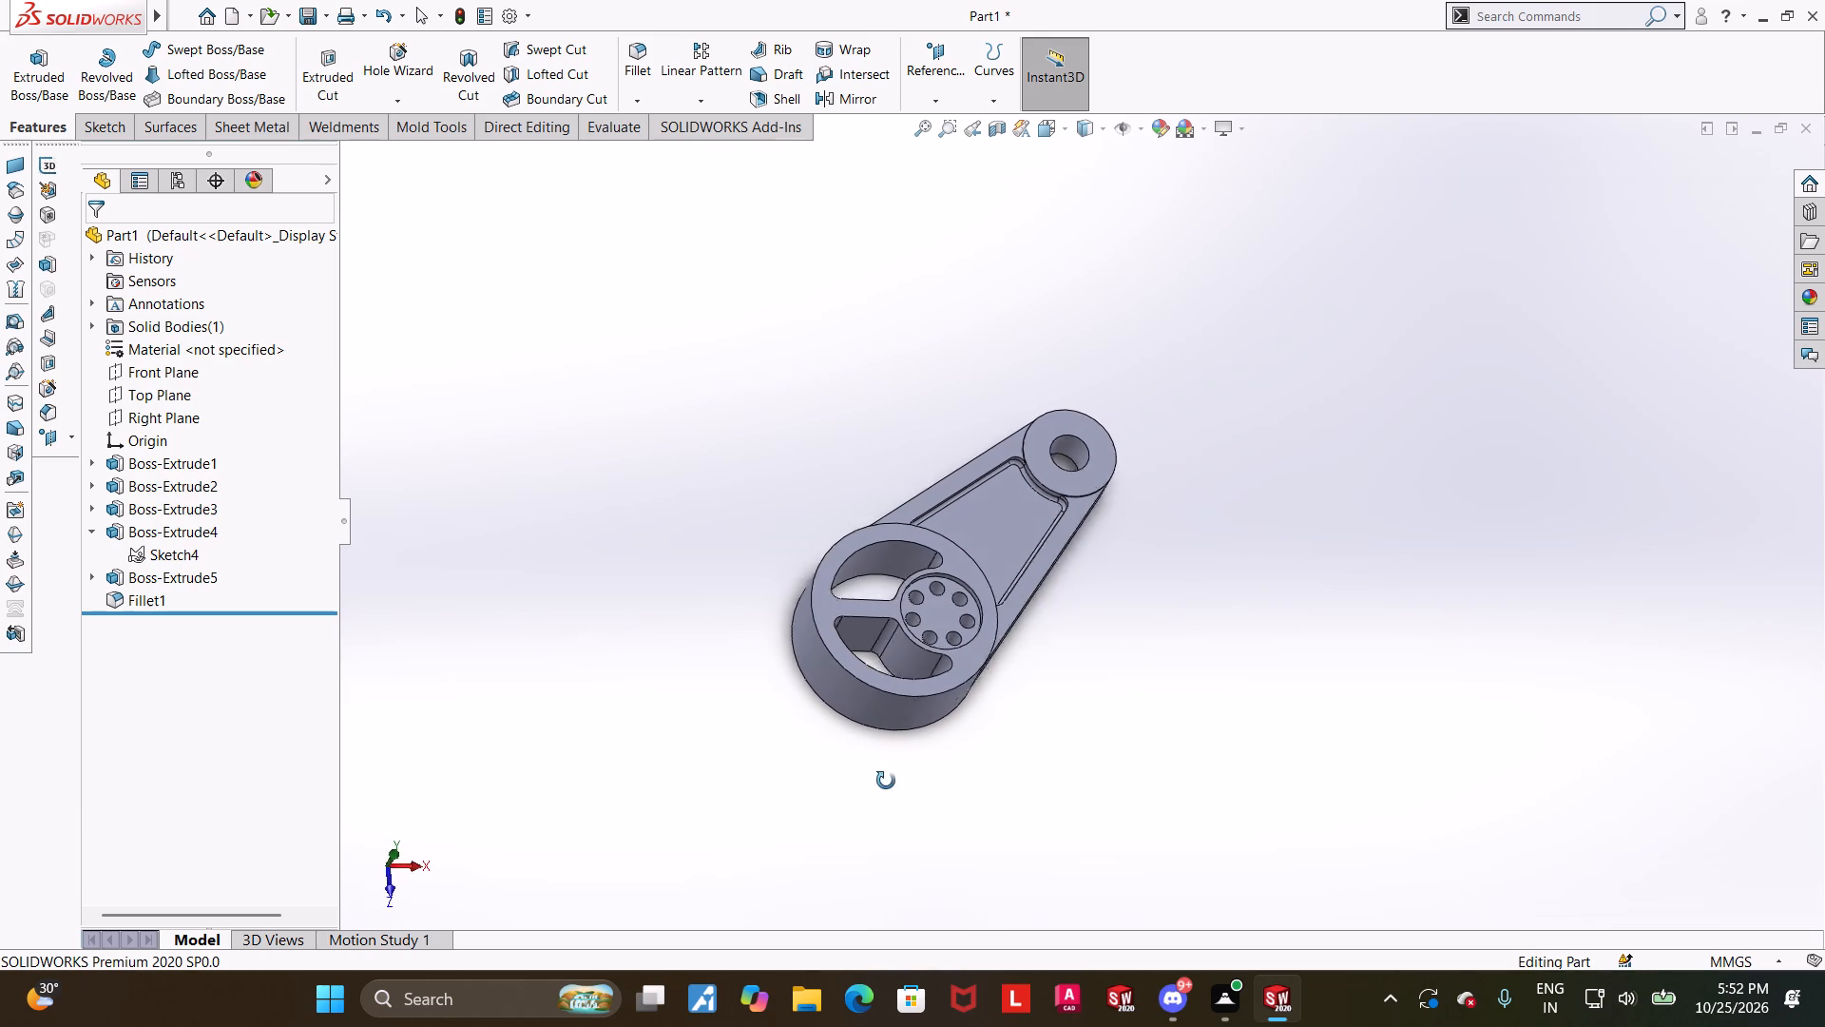
middle_drag(886, 781, 882, 781)
Start a sketch on the Top Plane and draw a horizontal centerline about 141 mm long from the origin, outward past the ring's single spoke.
click(156, 402)
click(167, 382)
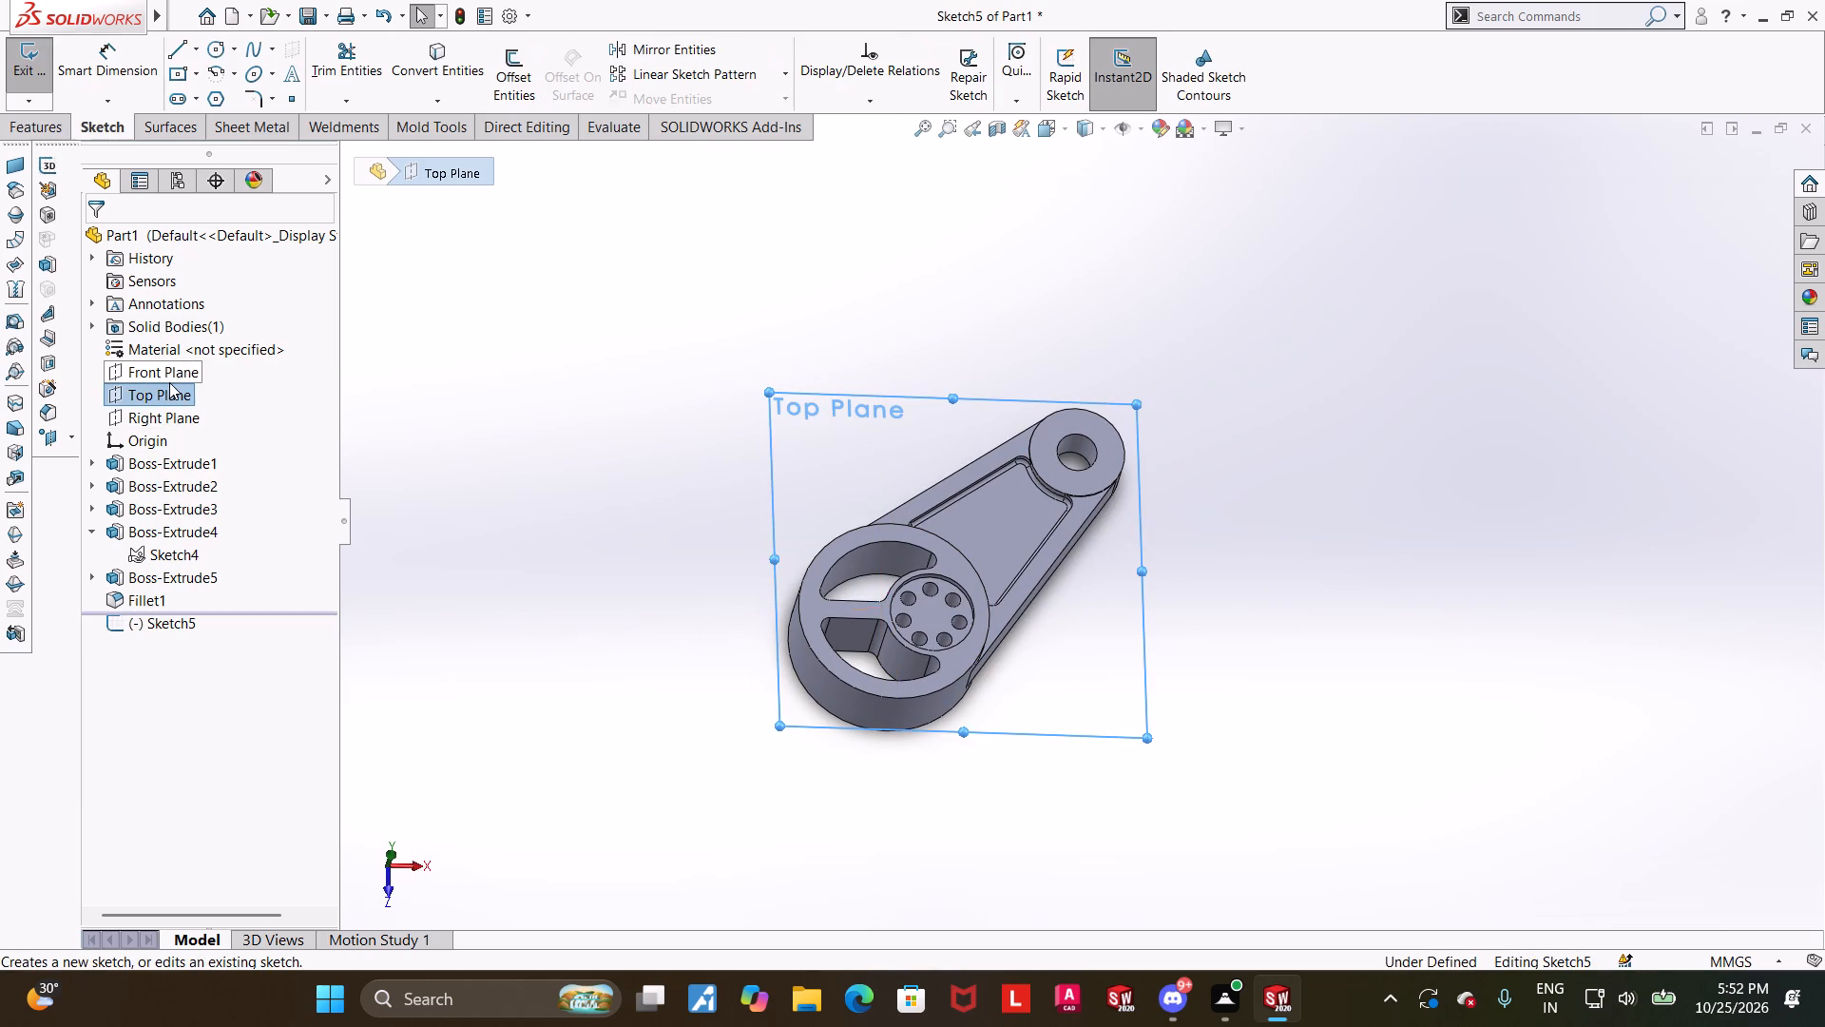
click(162, 629)
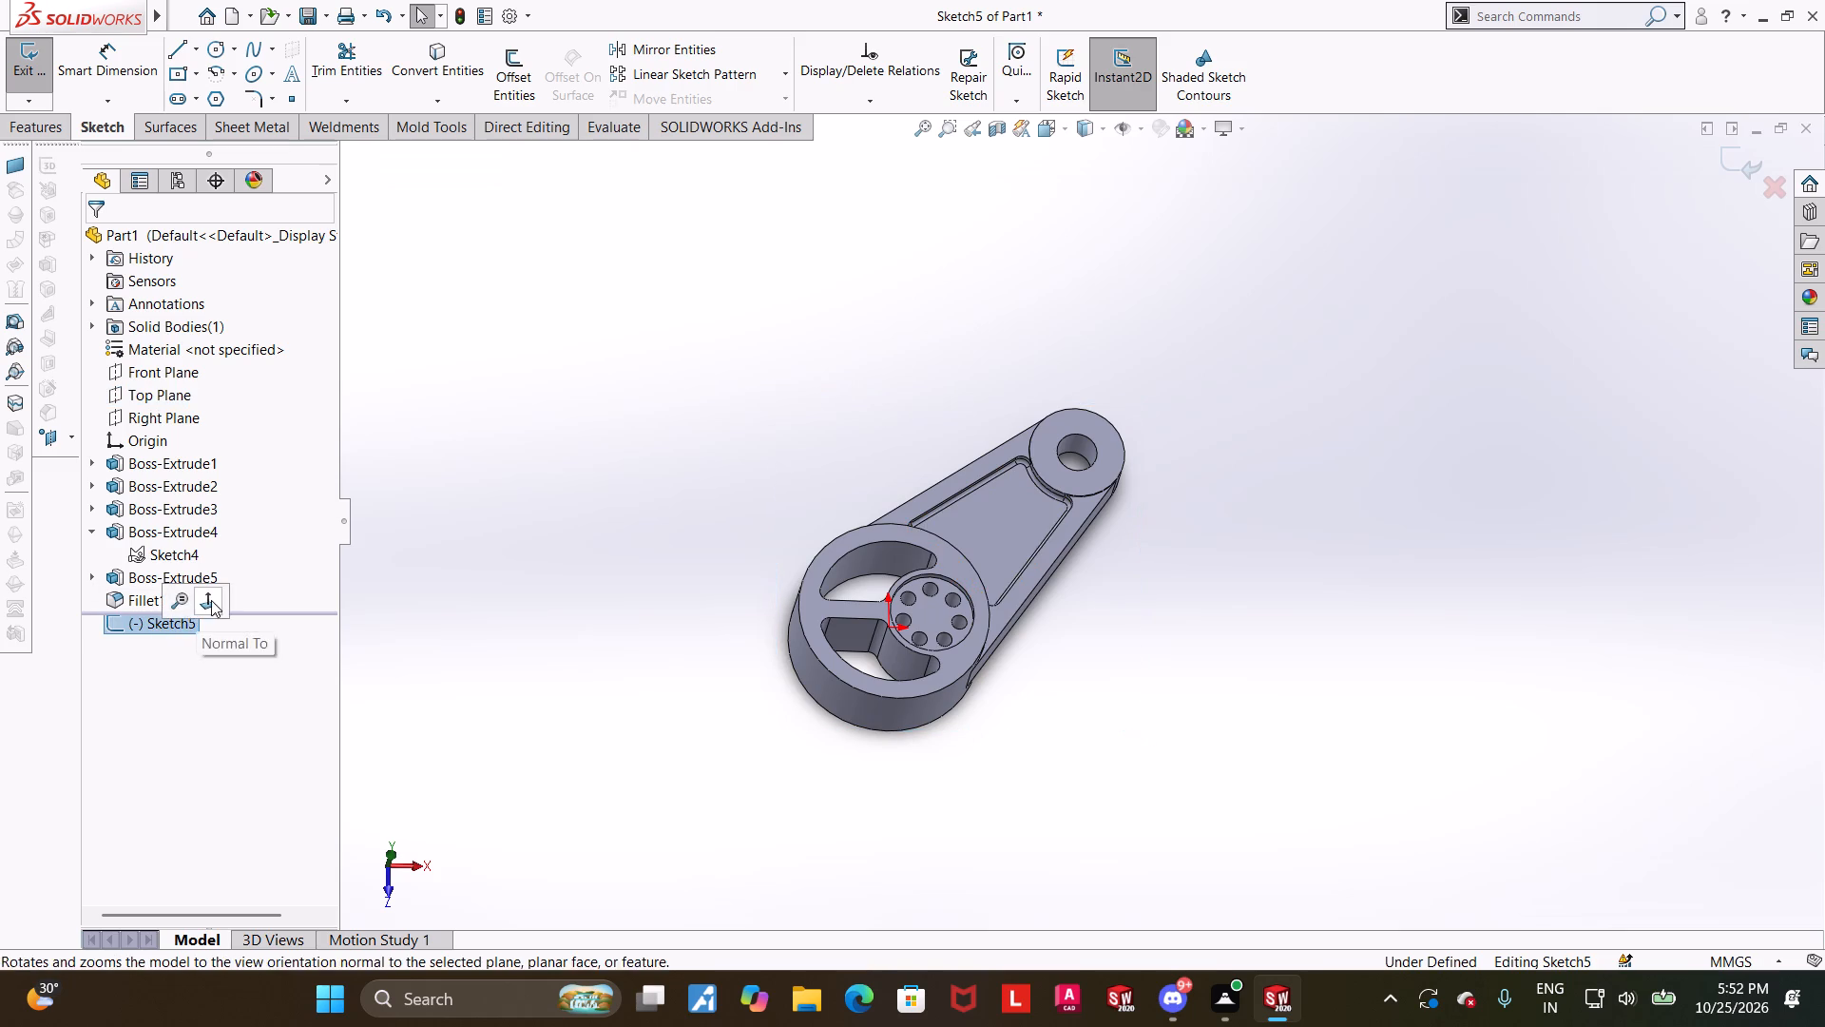
click(211, 600)
scroll(787, 470, up, 2)
scroll(1048, 690, up, 3)
scroll(1090, 719, down, 2)
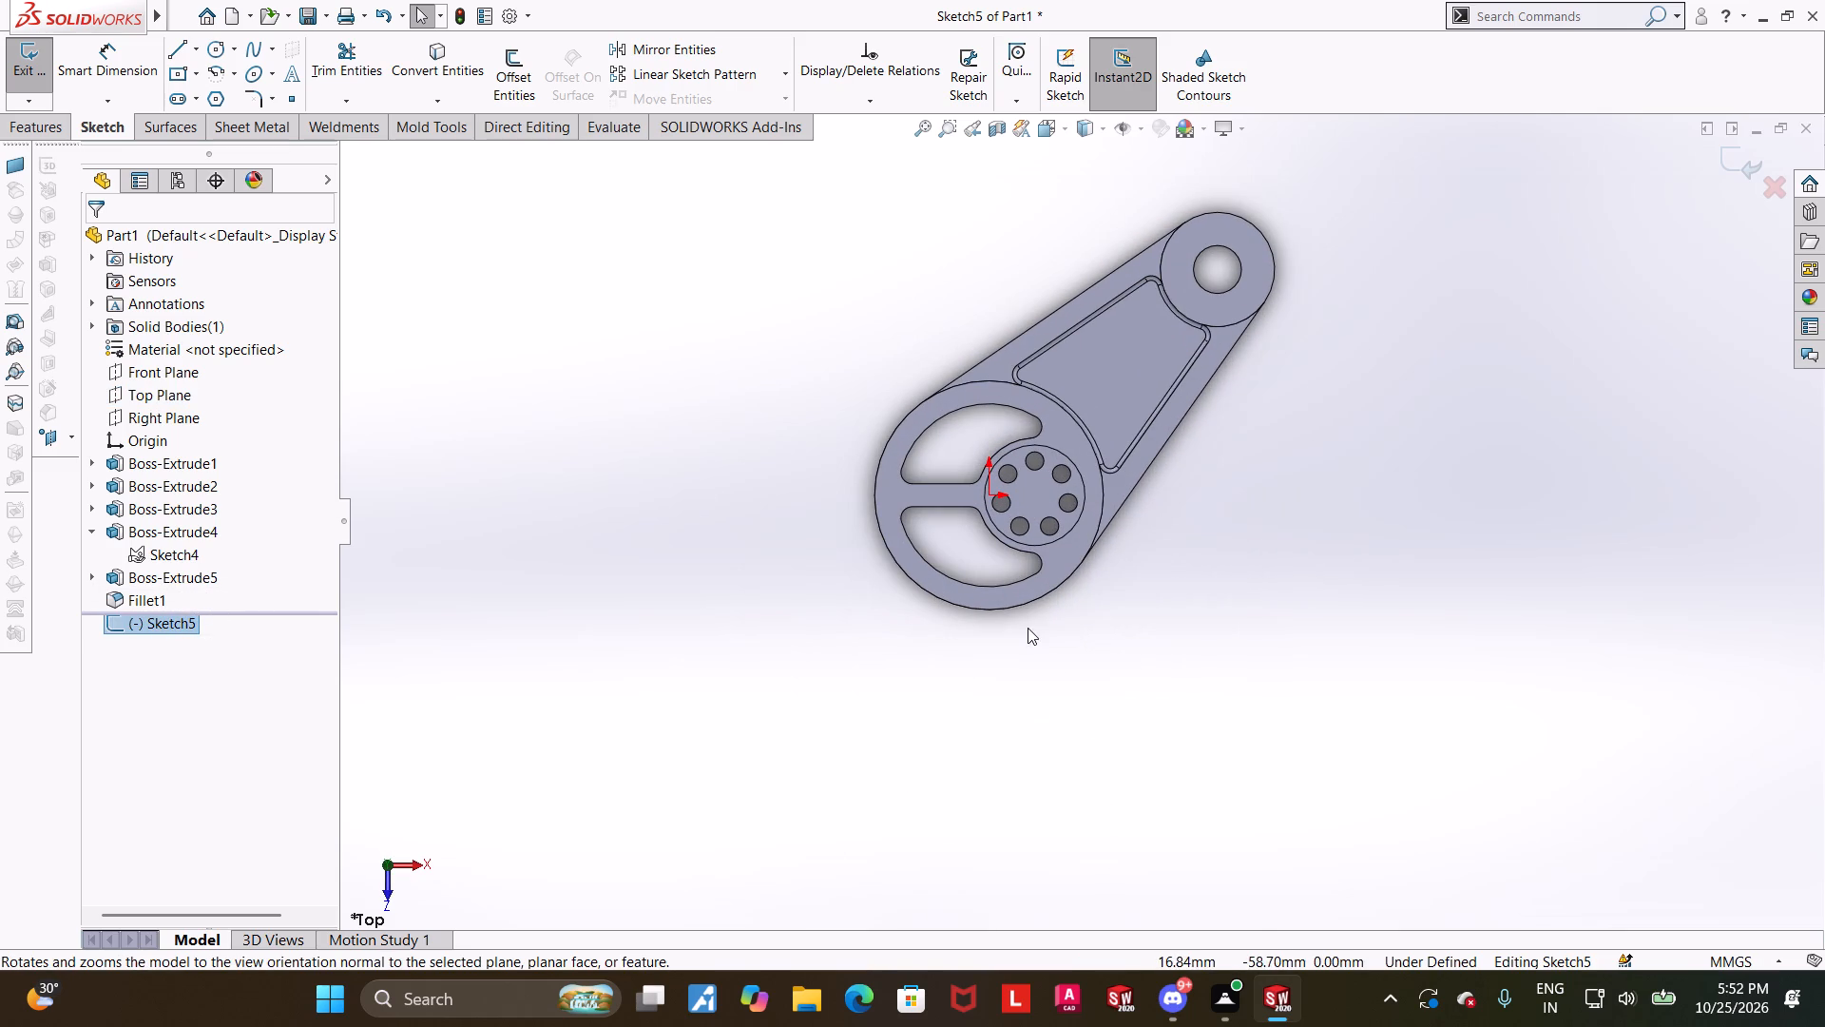
scroll(908, 477, down, 2)
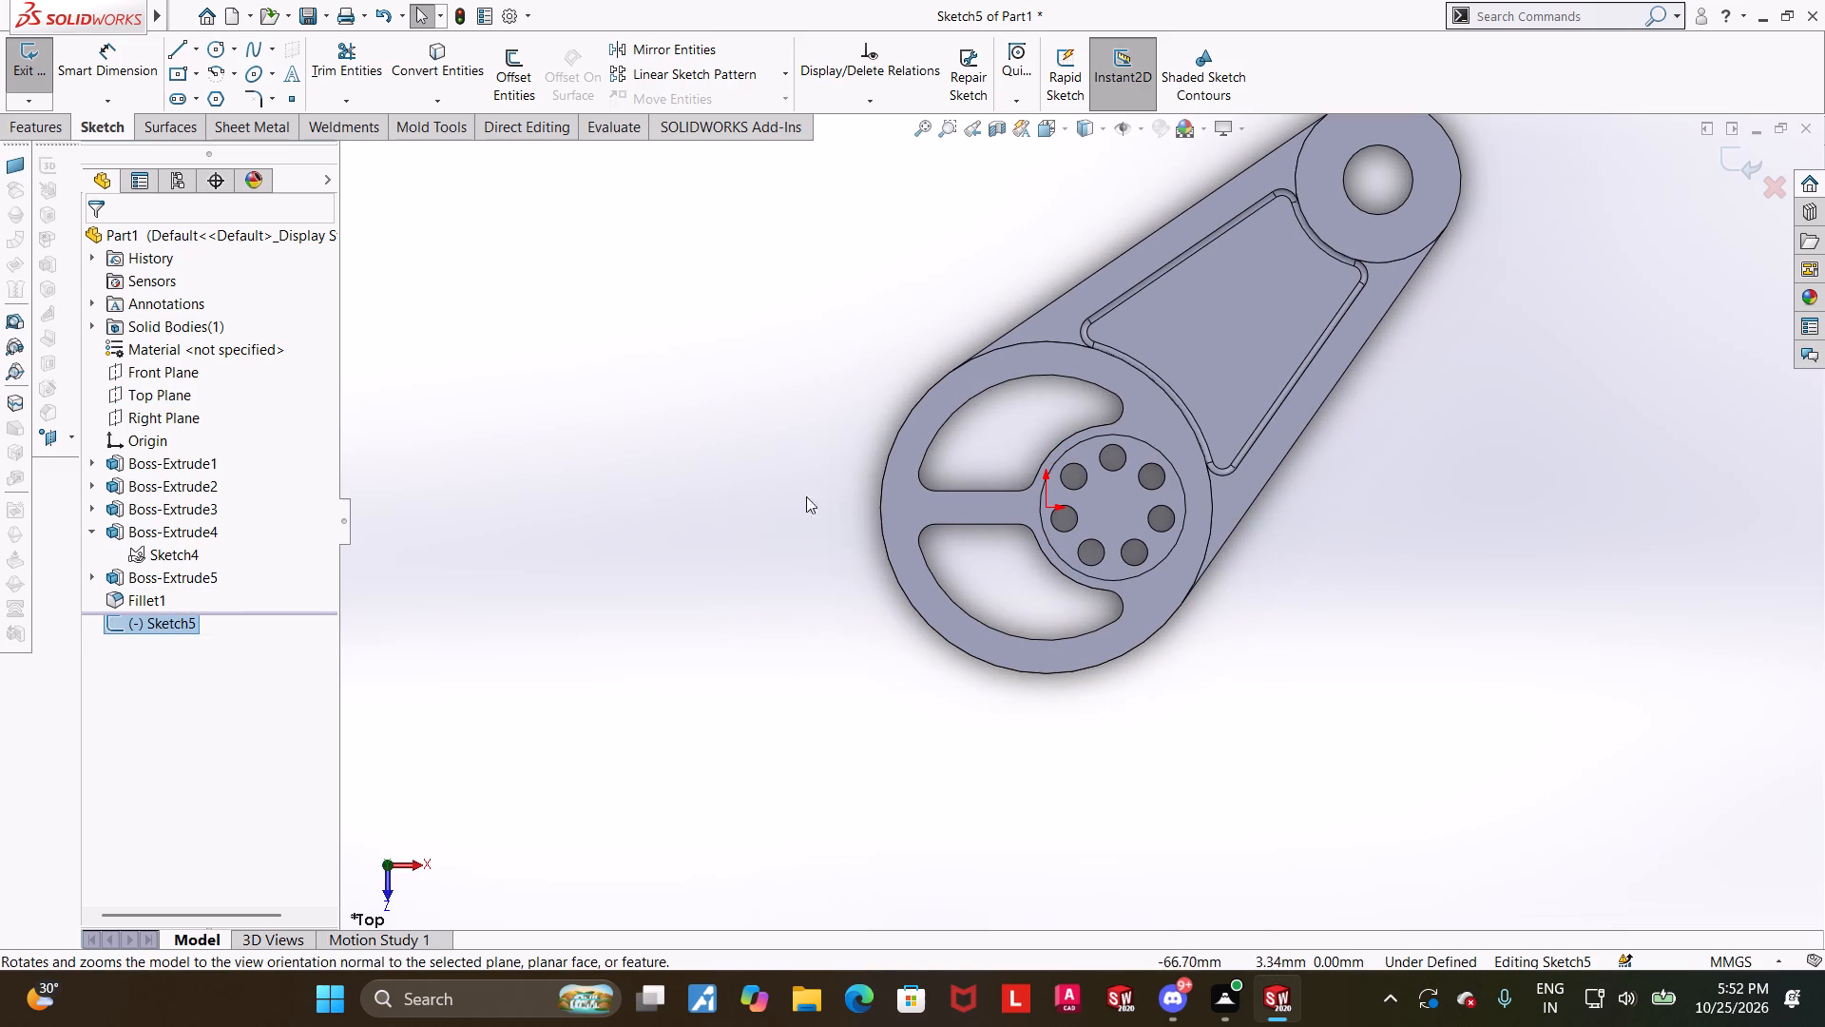
click(195, 52)
click(195, 96)
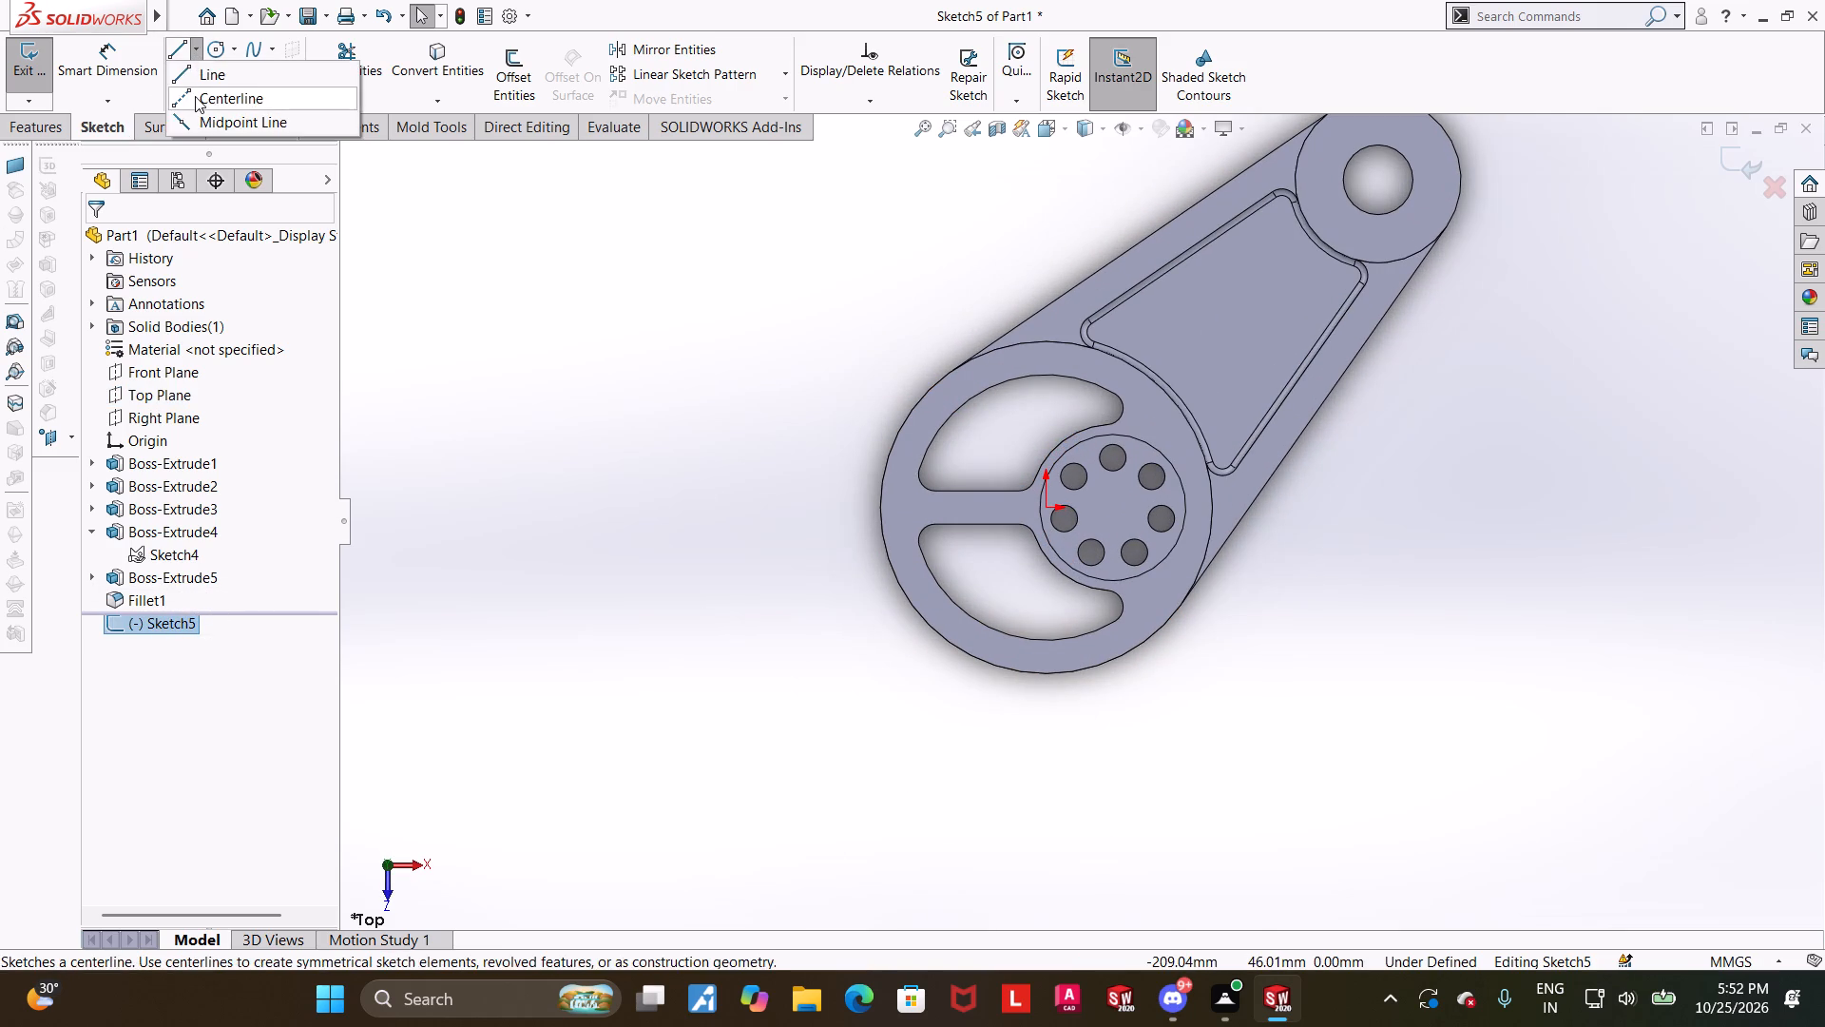
click(1045, 511)
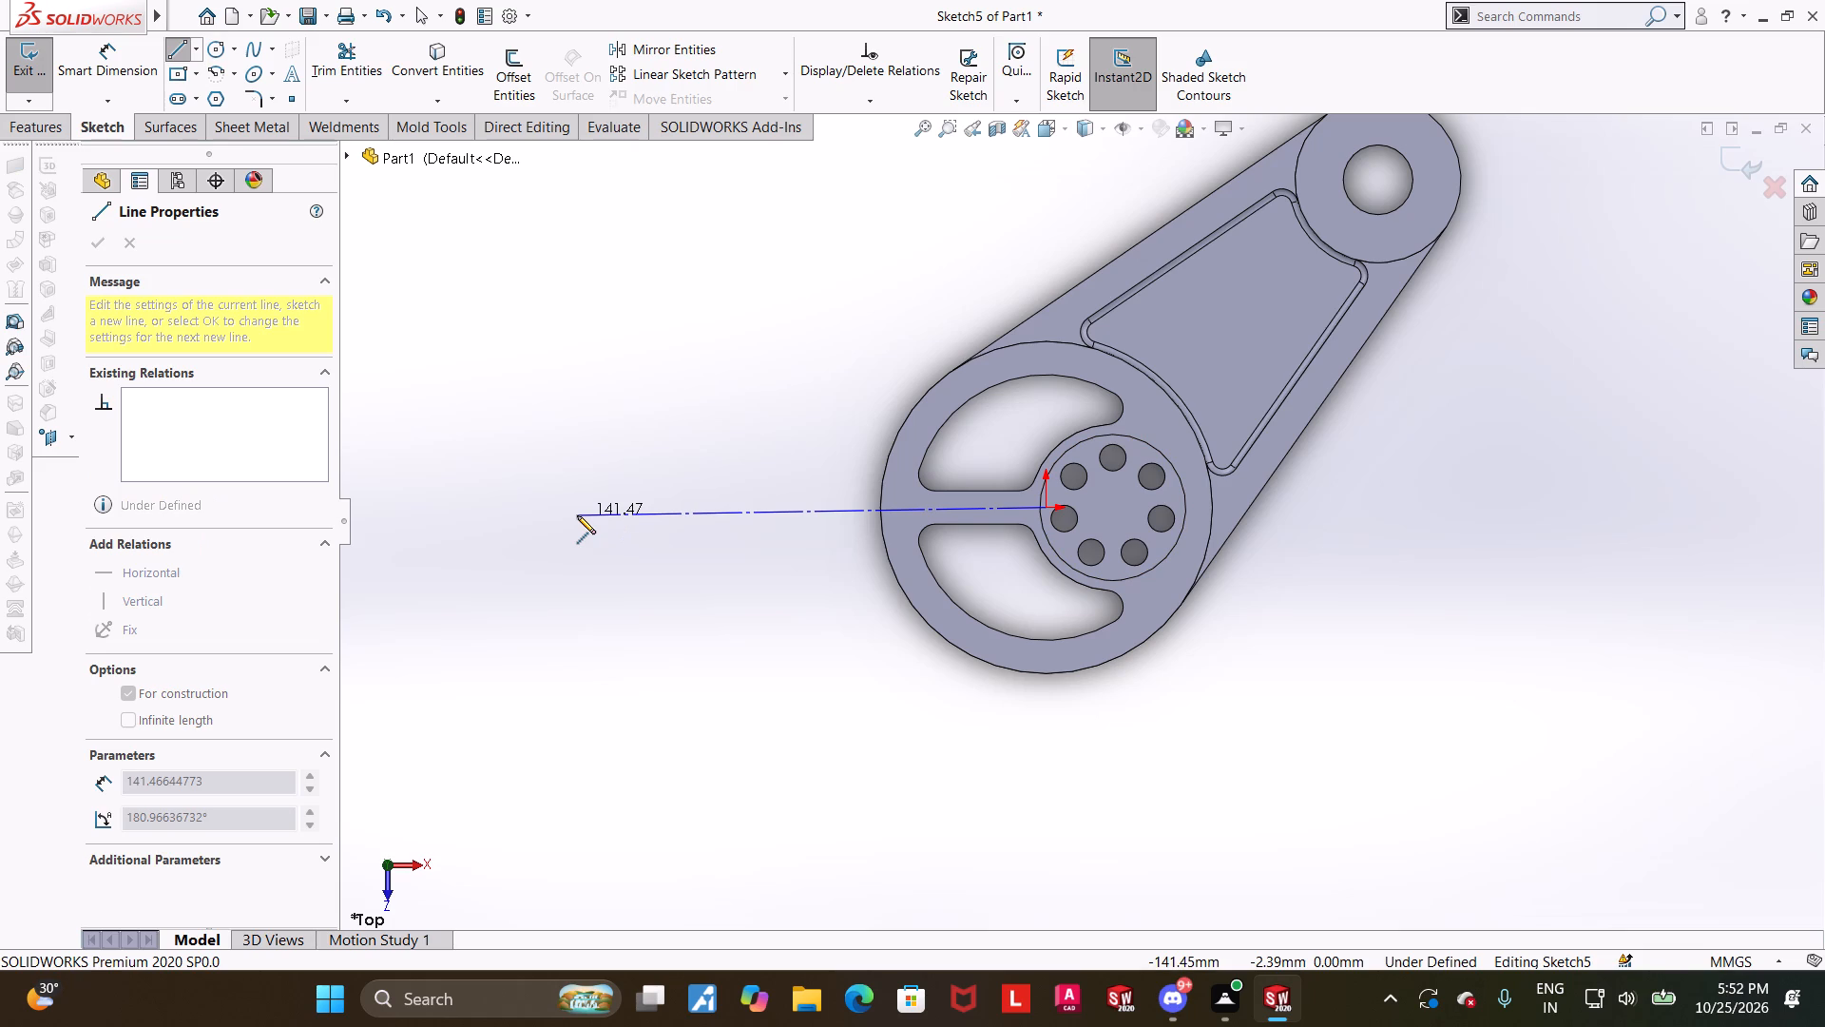
click(577, 513)
key(Escape)
key(Escape)
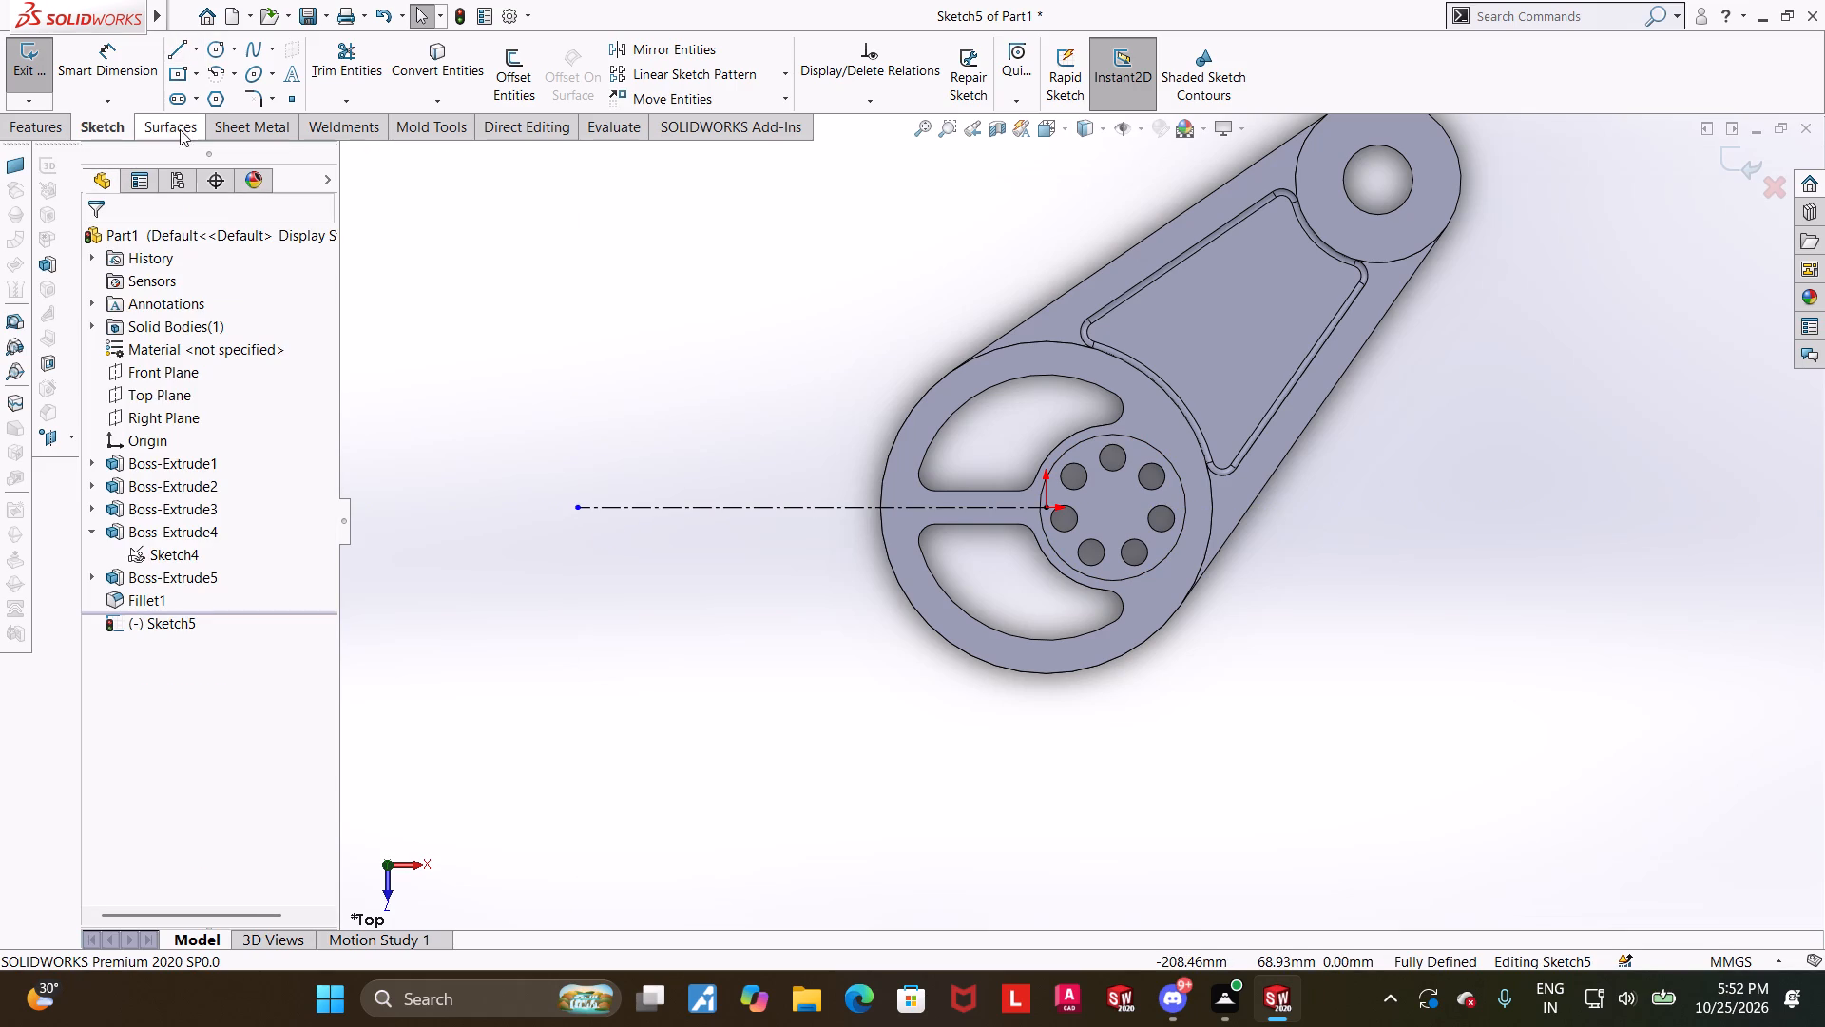
Draw a circle centred on the centerline's outer end and dimension its diameter to 60 mm.
click(212, 52)
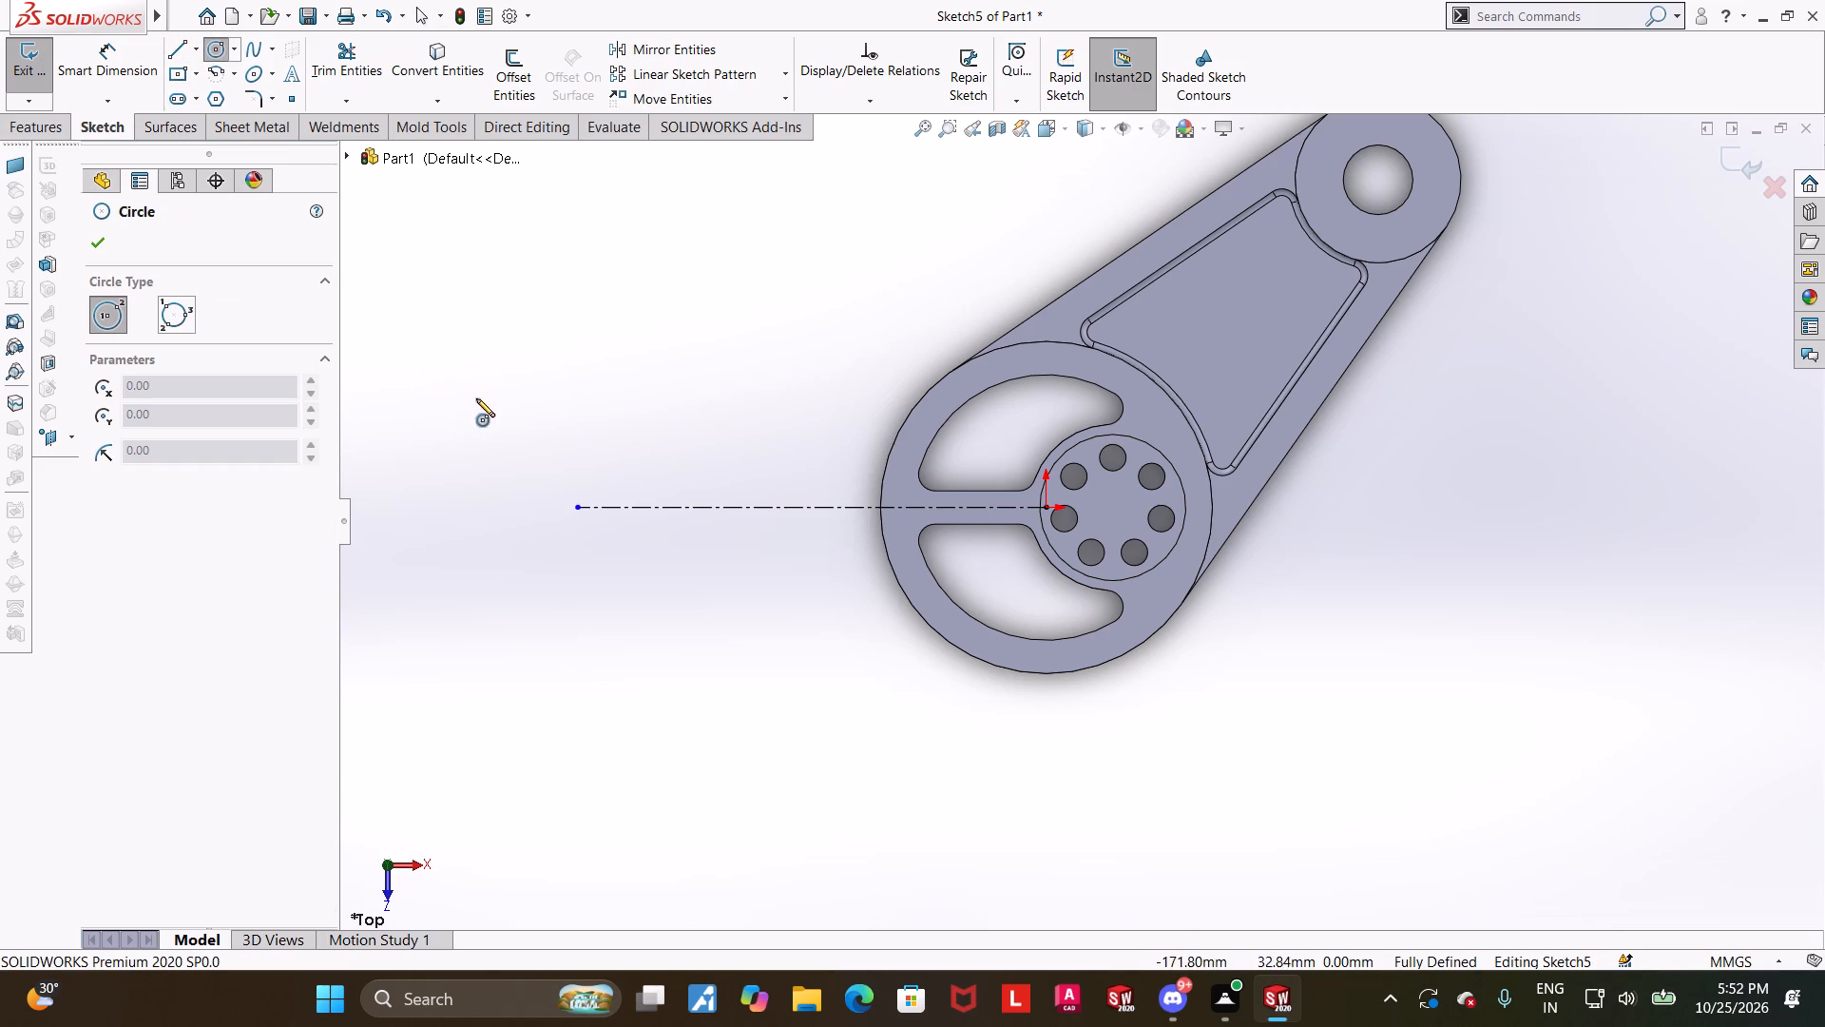
click(579, 513)
click(606, 417)
key(Escape)
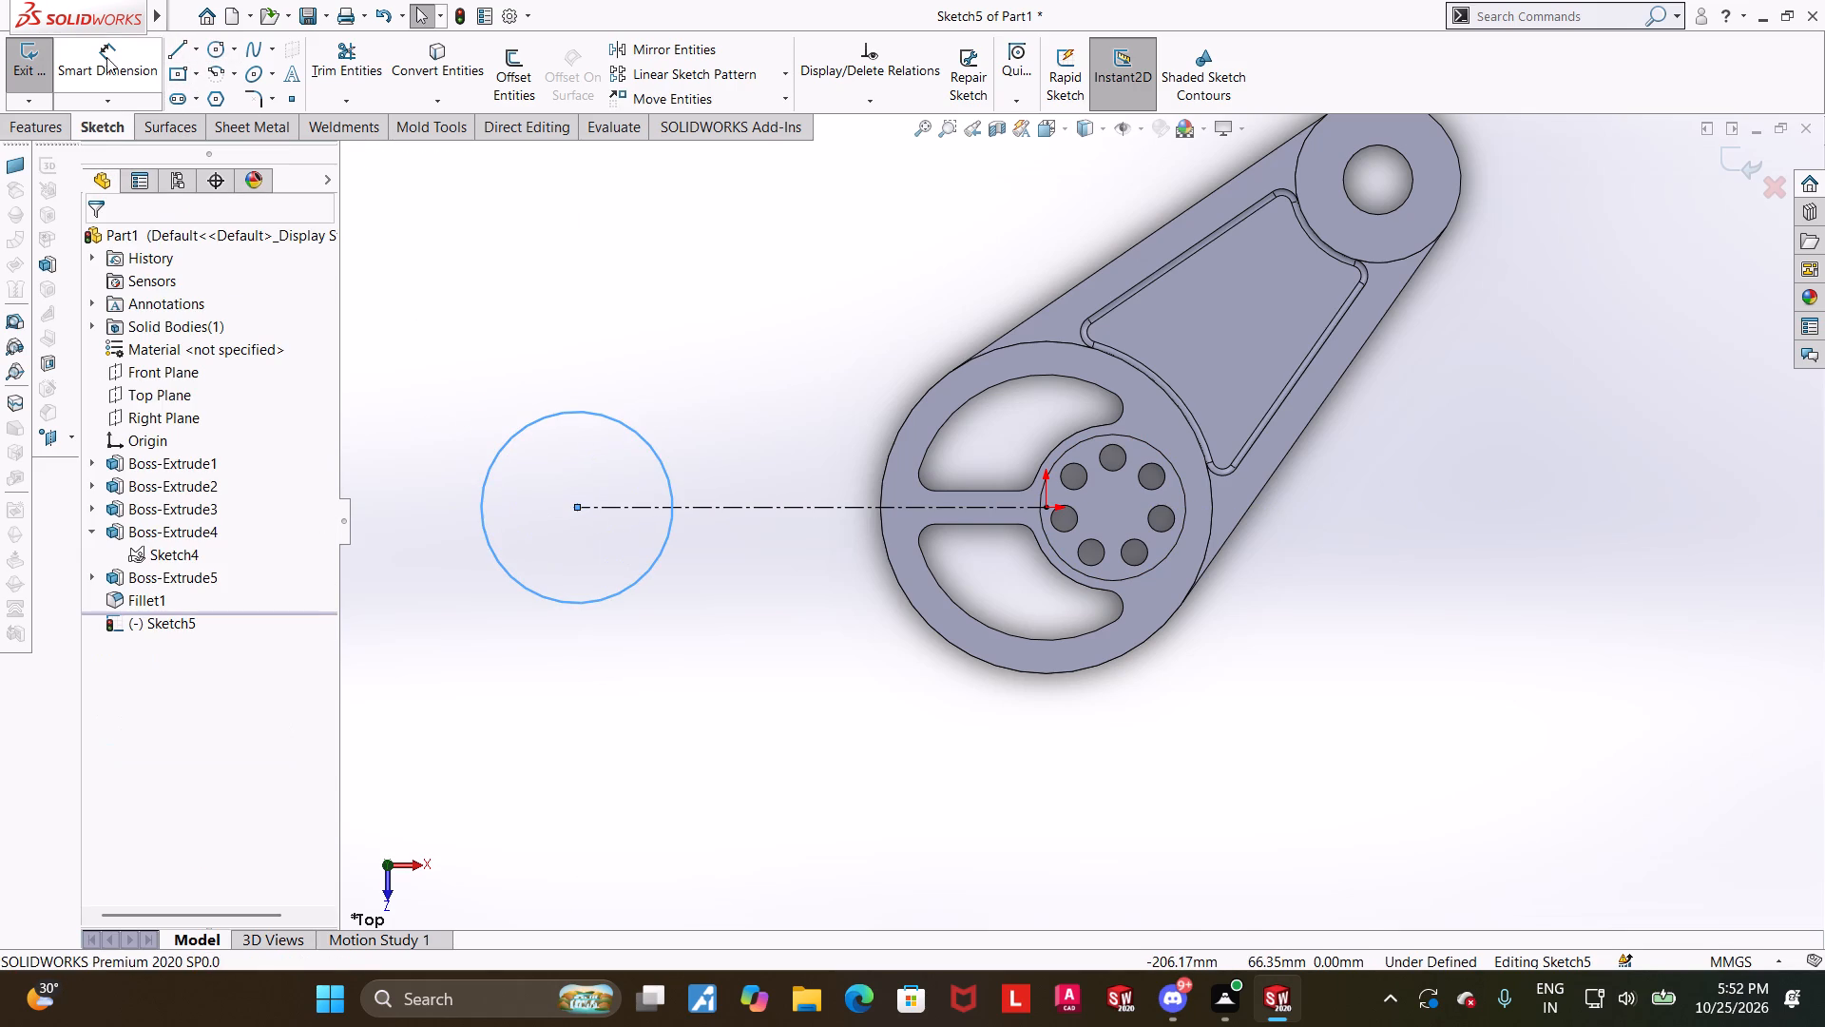
click(106, 57)
scroll(478, 354, up, 1)
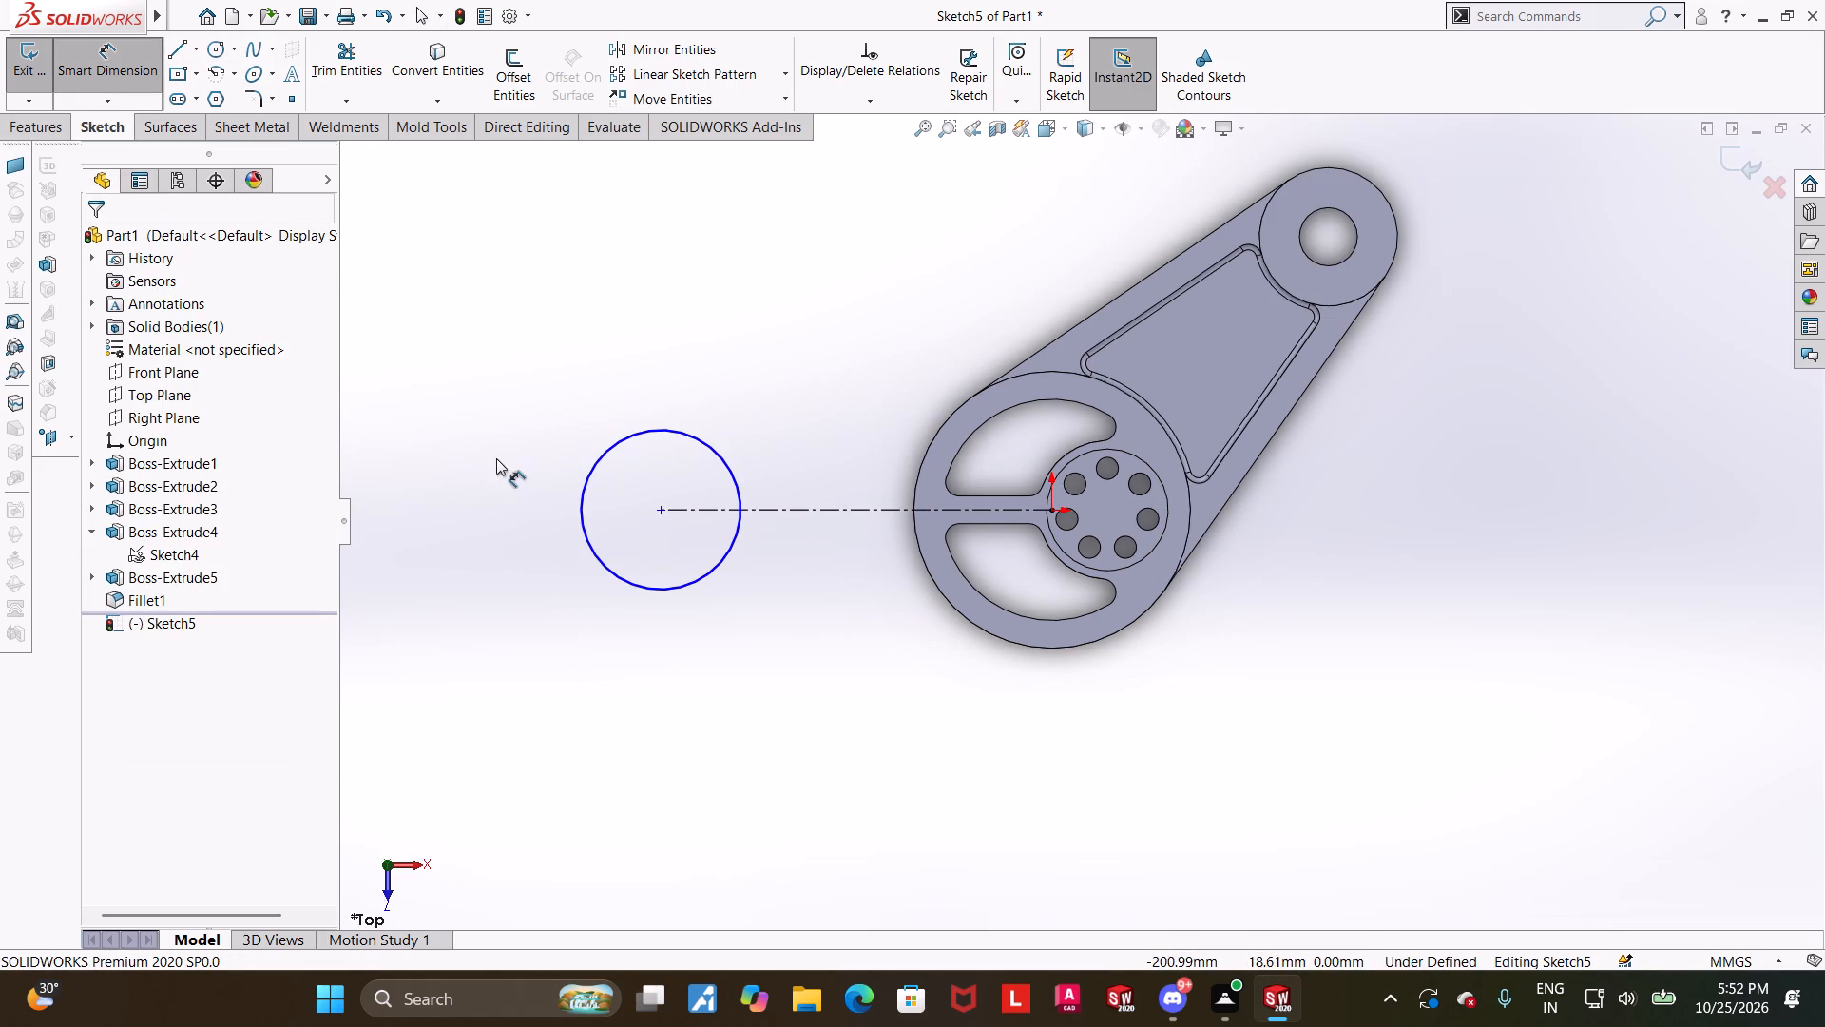
click(593, 463)
click(510, 341)
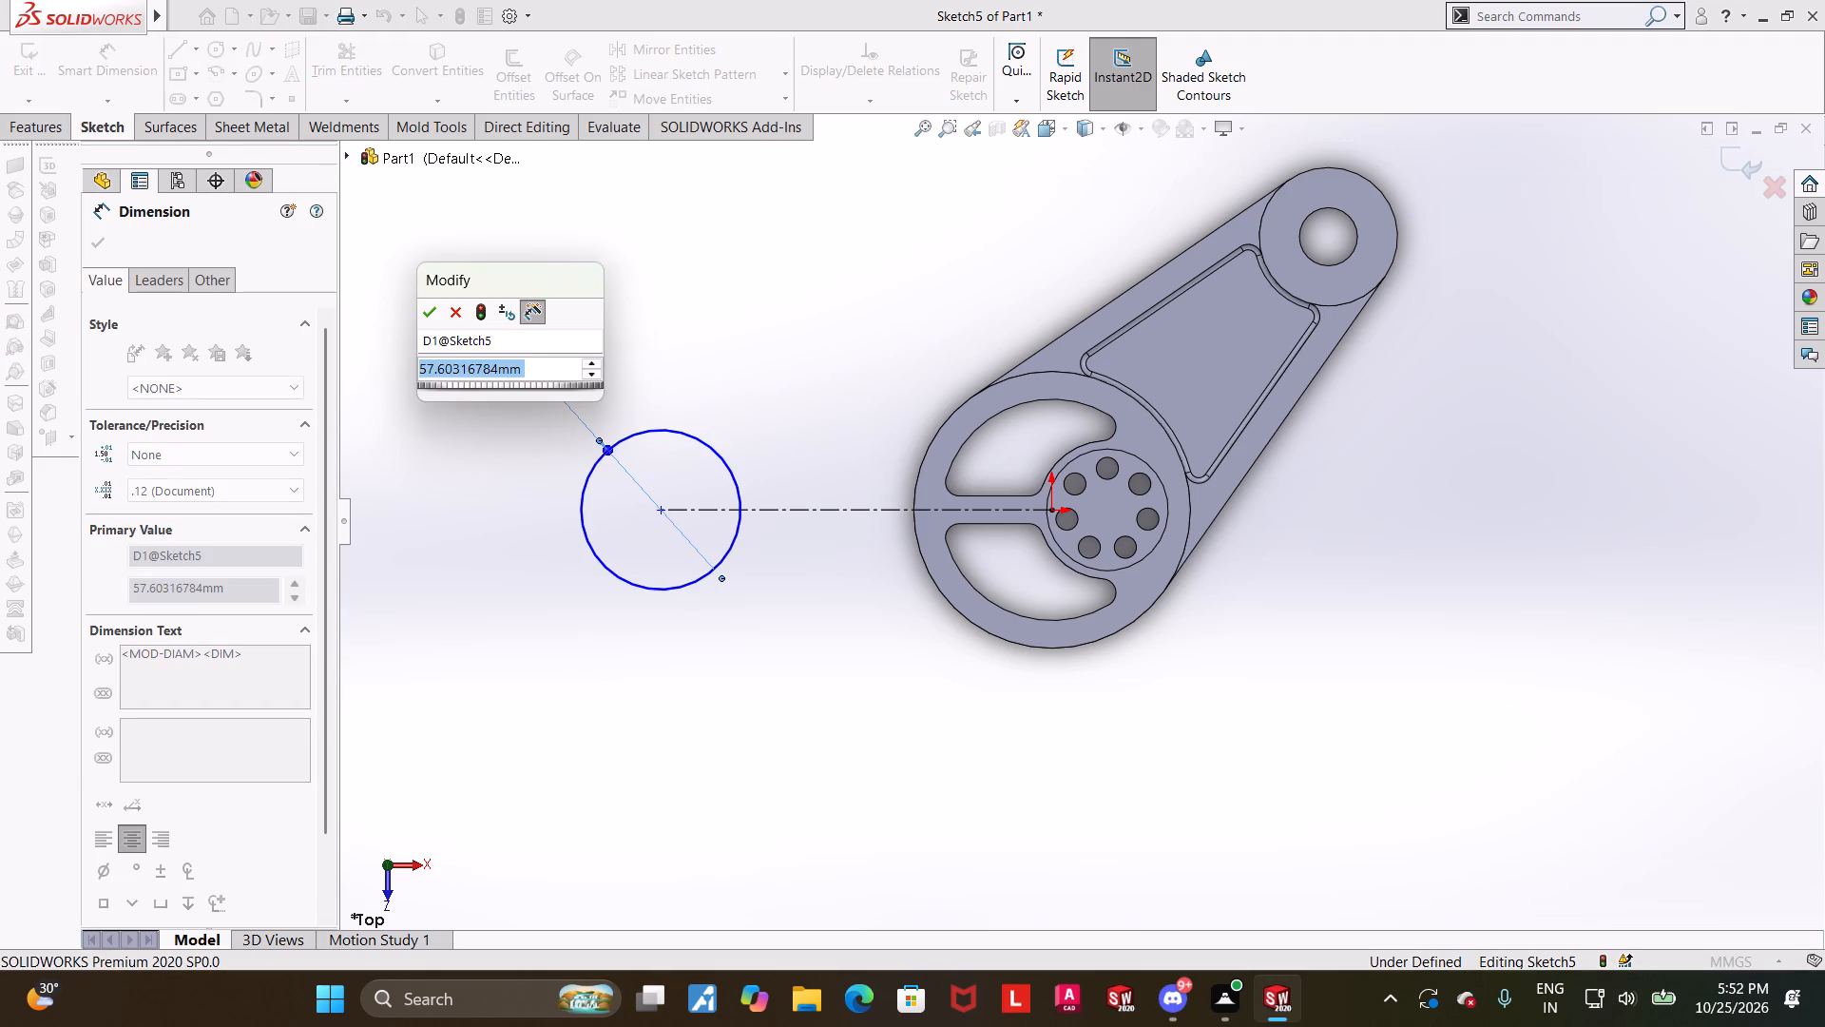
text(60)
key(Return)
key(Escape)
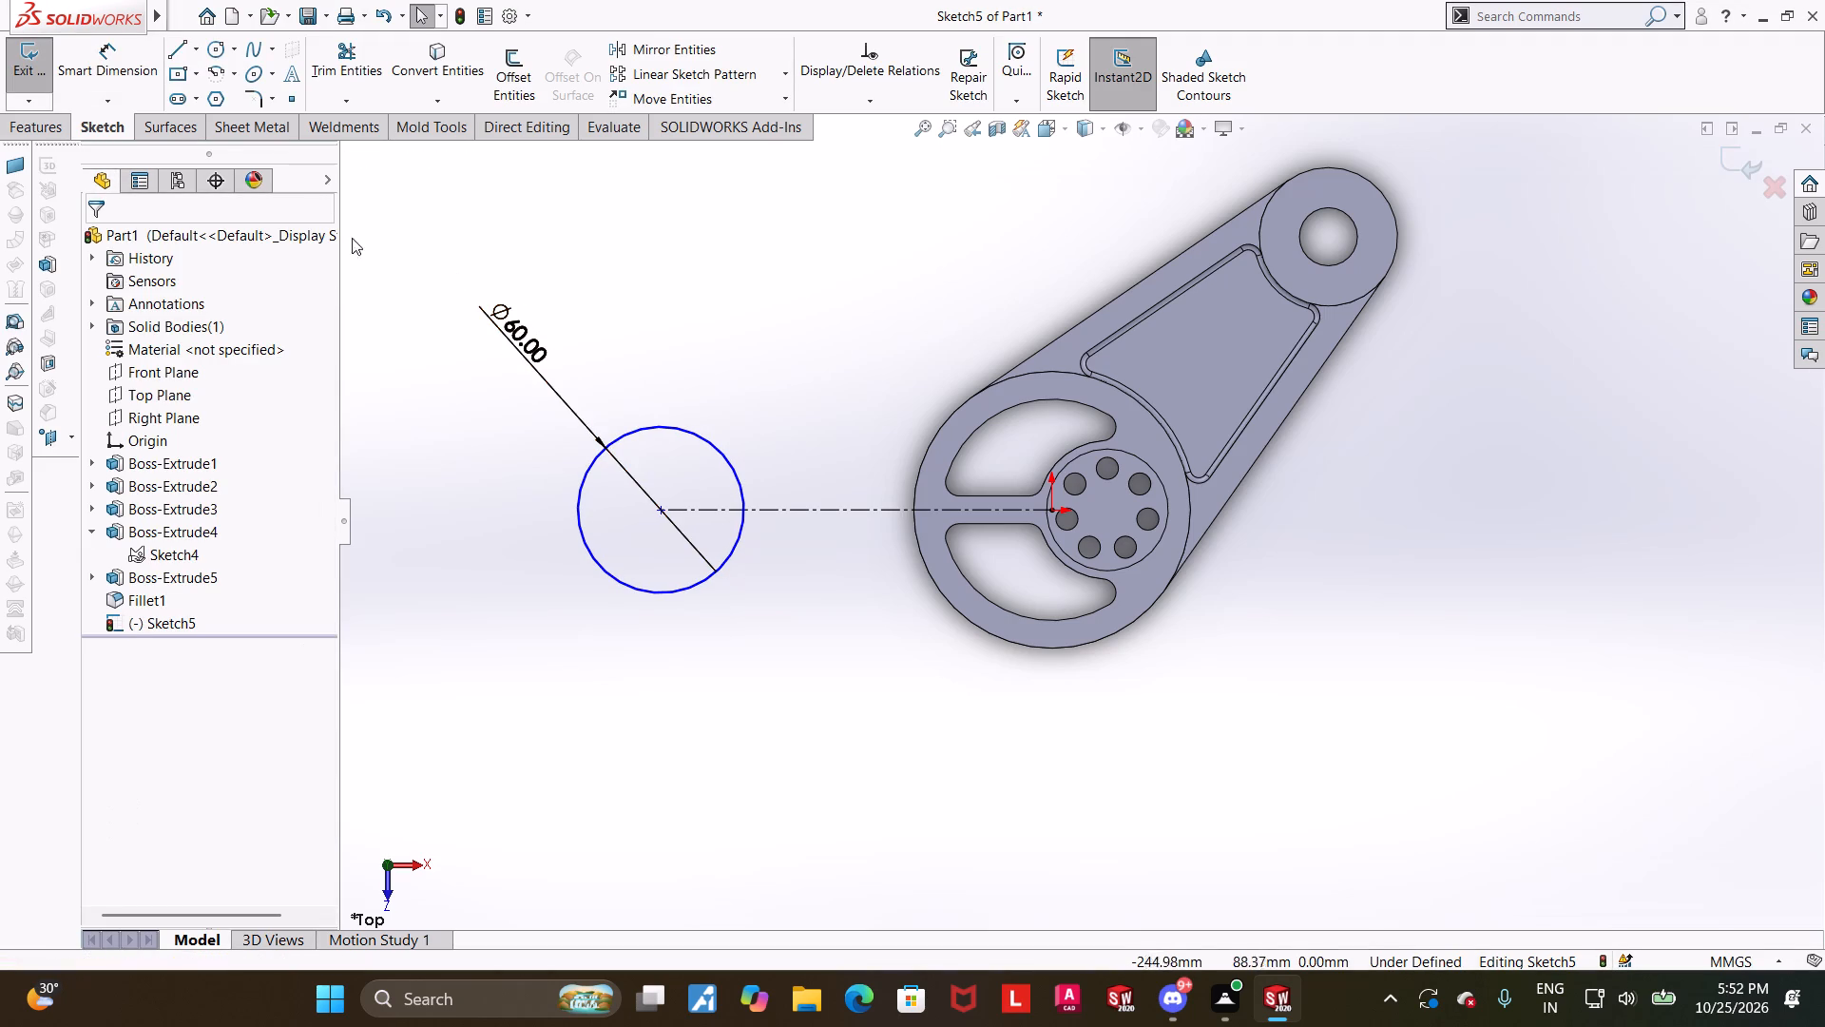
Add a concentric inner circle at the same centre and dimension its diameter to 30 mm.
click(214, 51)
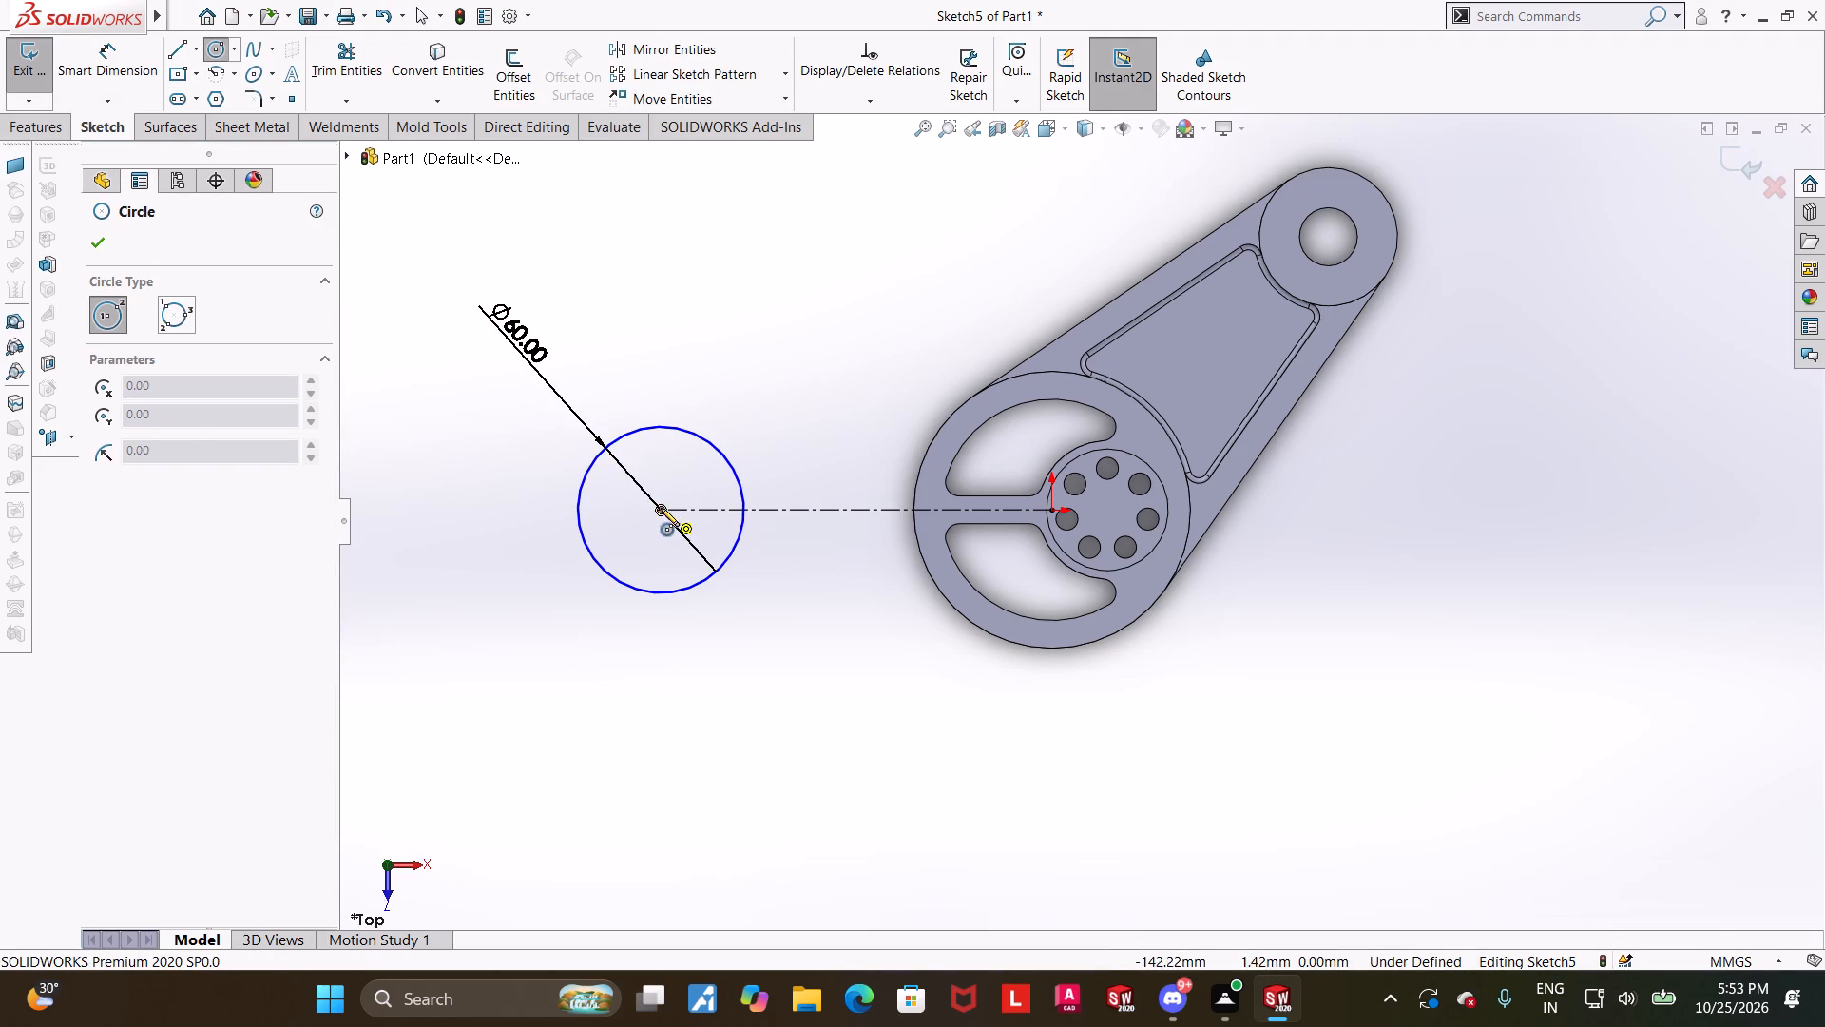
click(662, 513)
click(693, 469)
key(Escape)
click(106, 60)
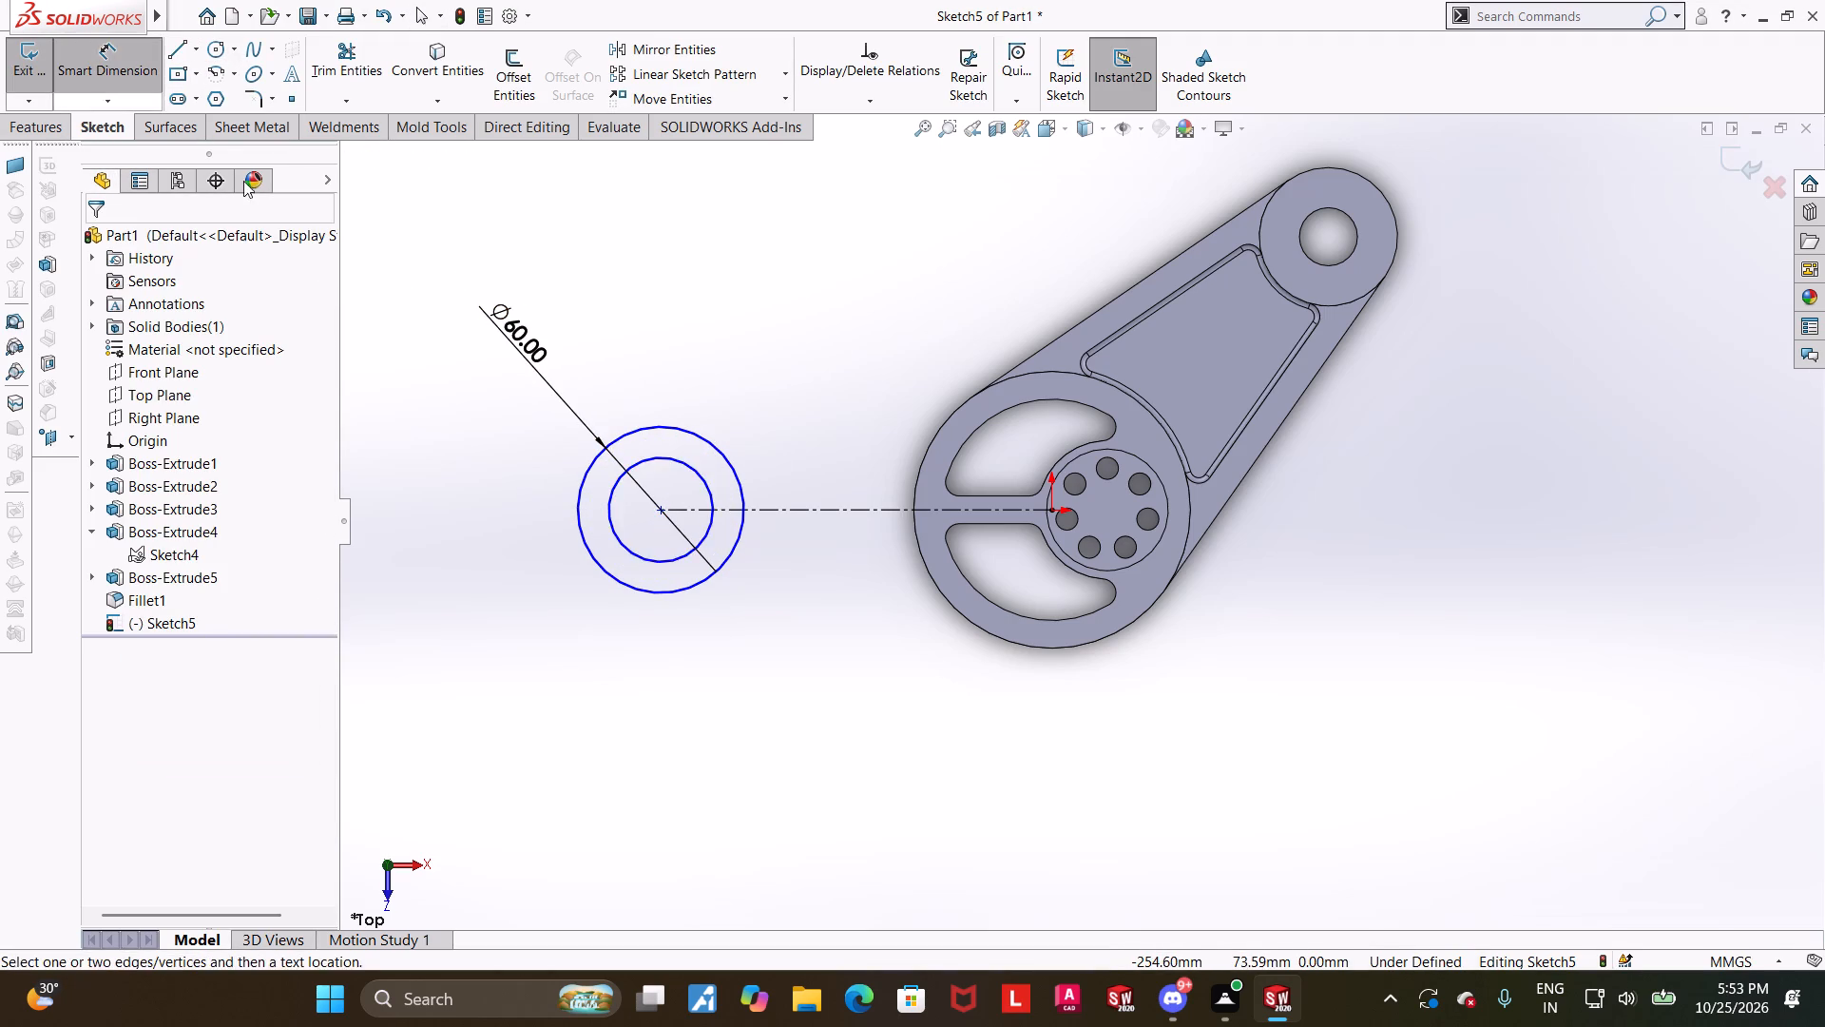
drag(678, 463, 678, 455)
click(654, 293)
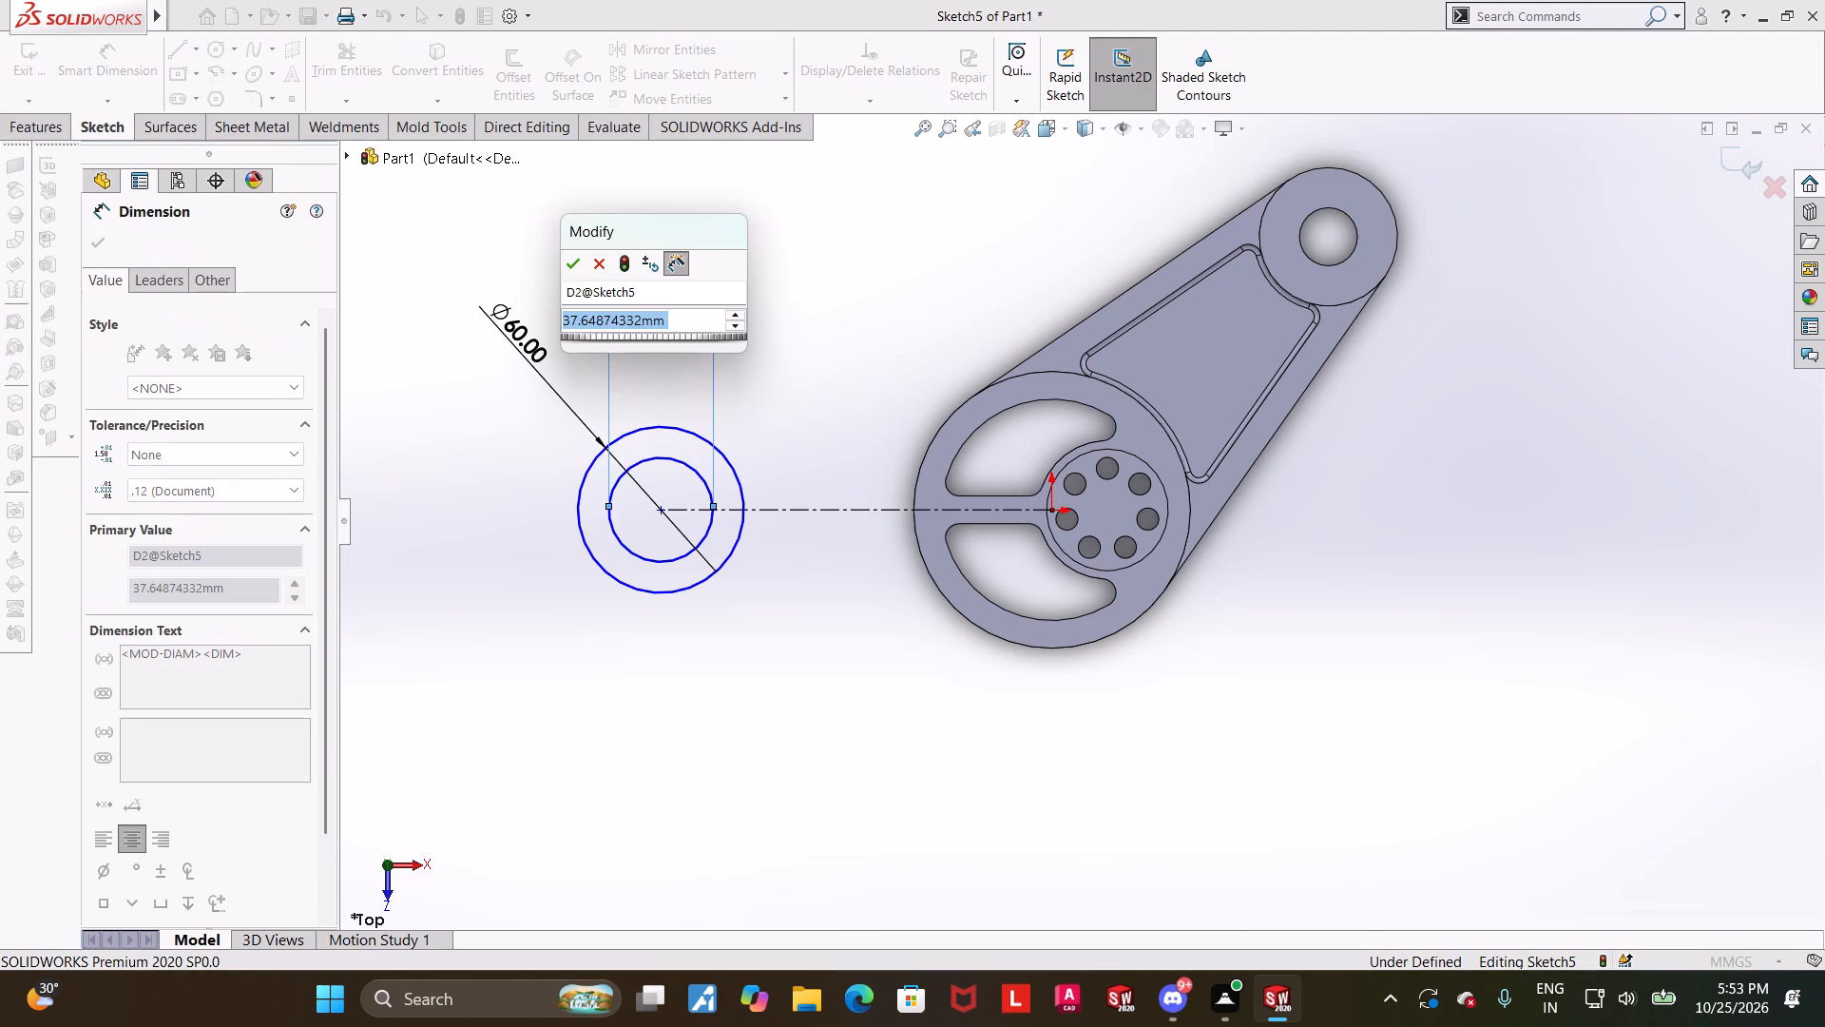
text(30)
key(Return)
key(Escape)
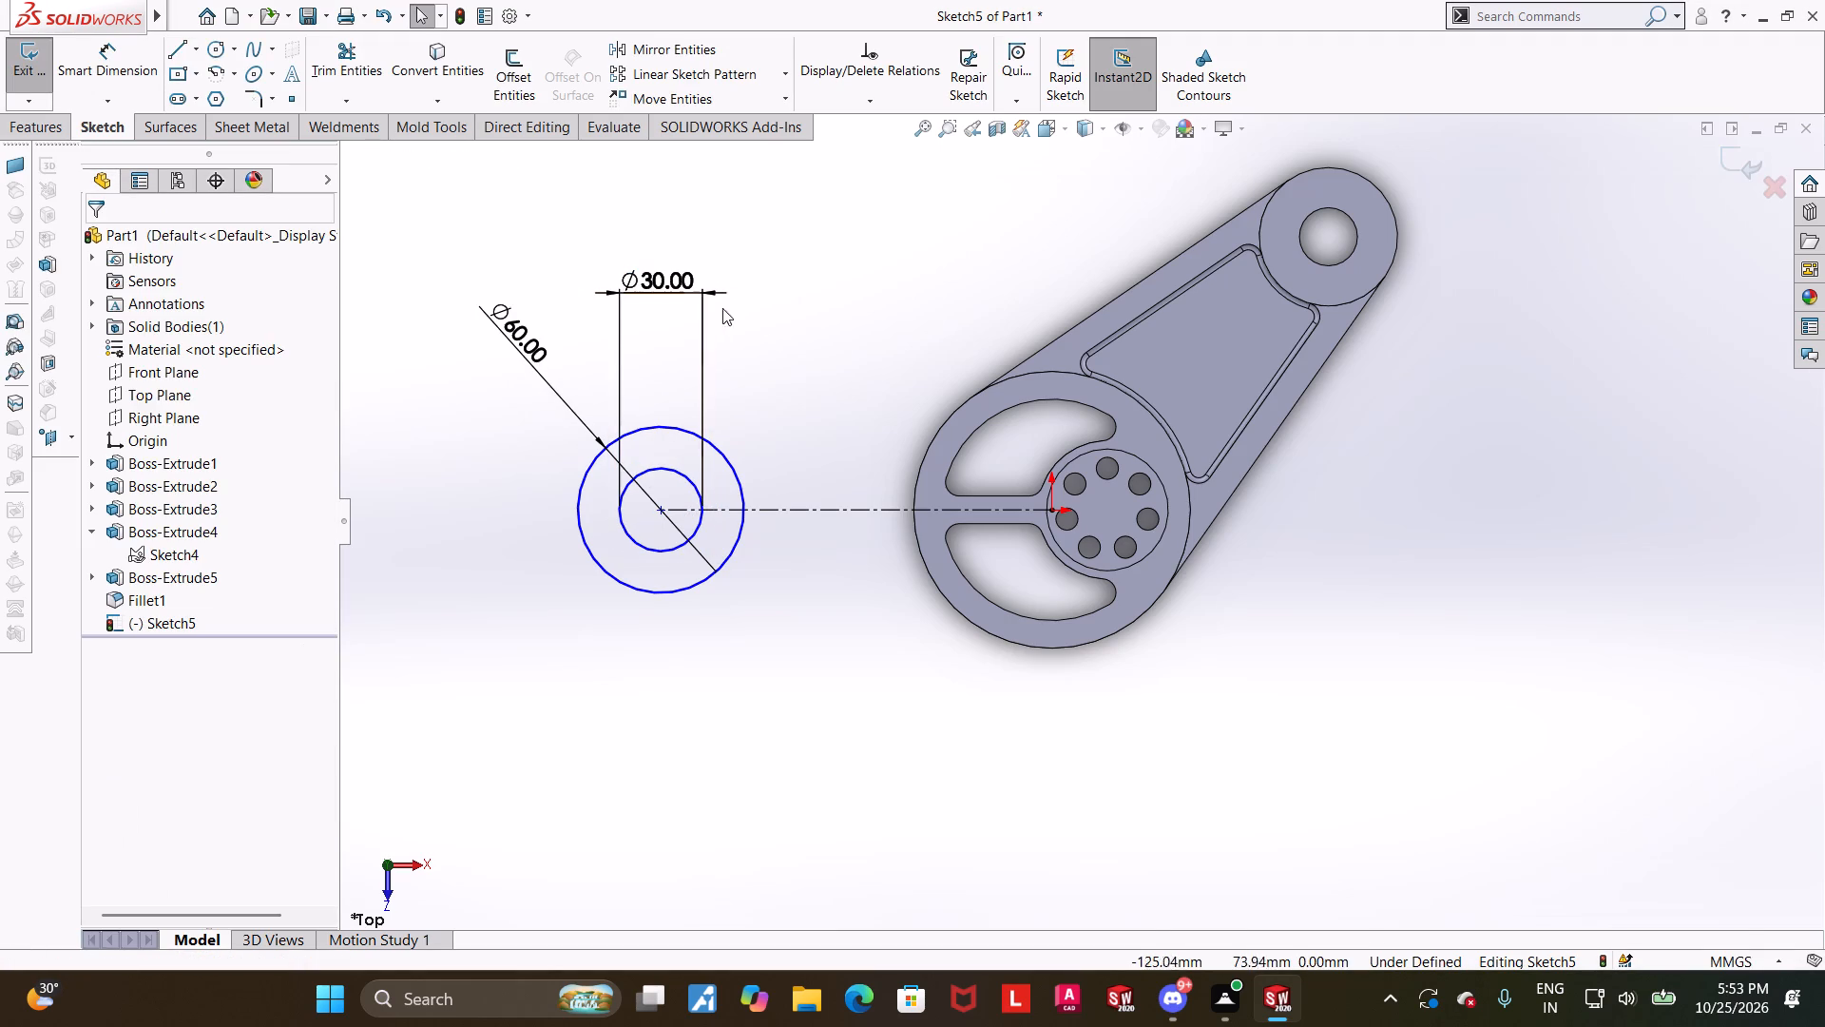
Dimension the horizontal distance between the circles' centre and the origin to 110 mm.
scroll(778, 319, up, 1)
scroll(1194, 591, up, 1)
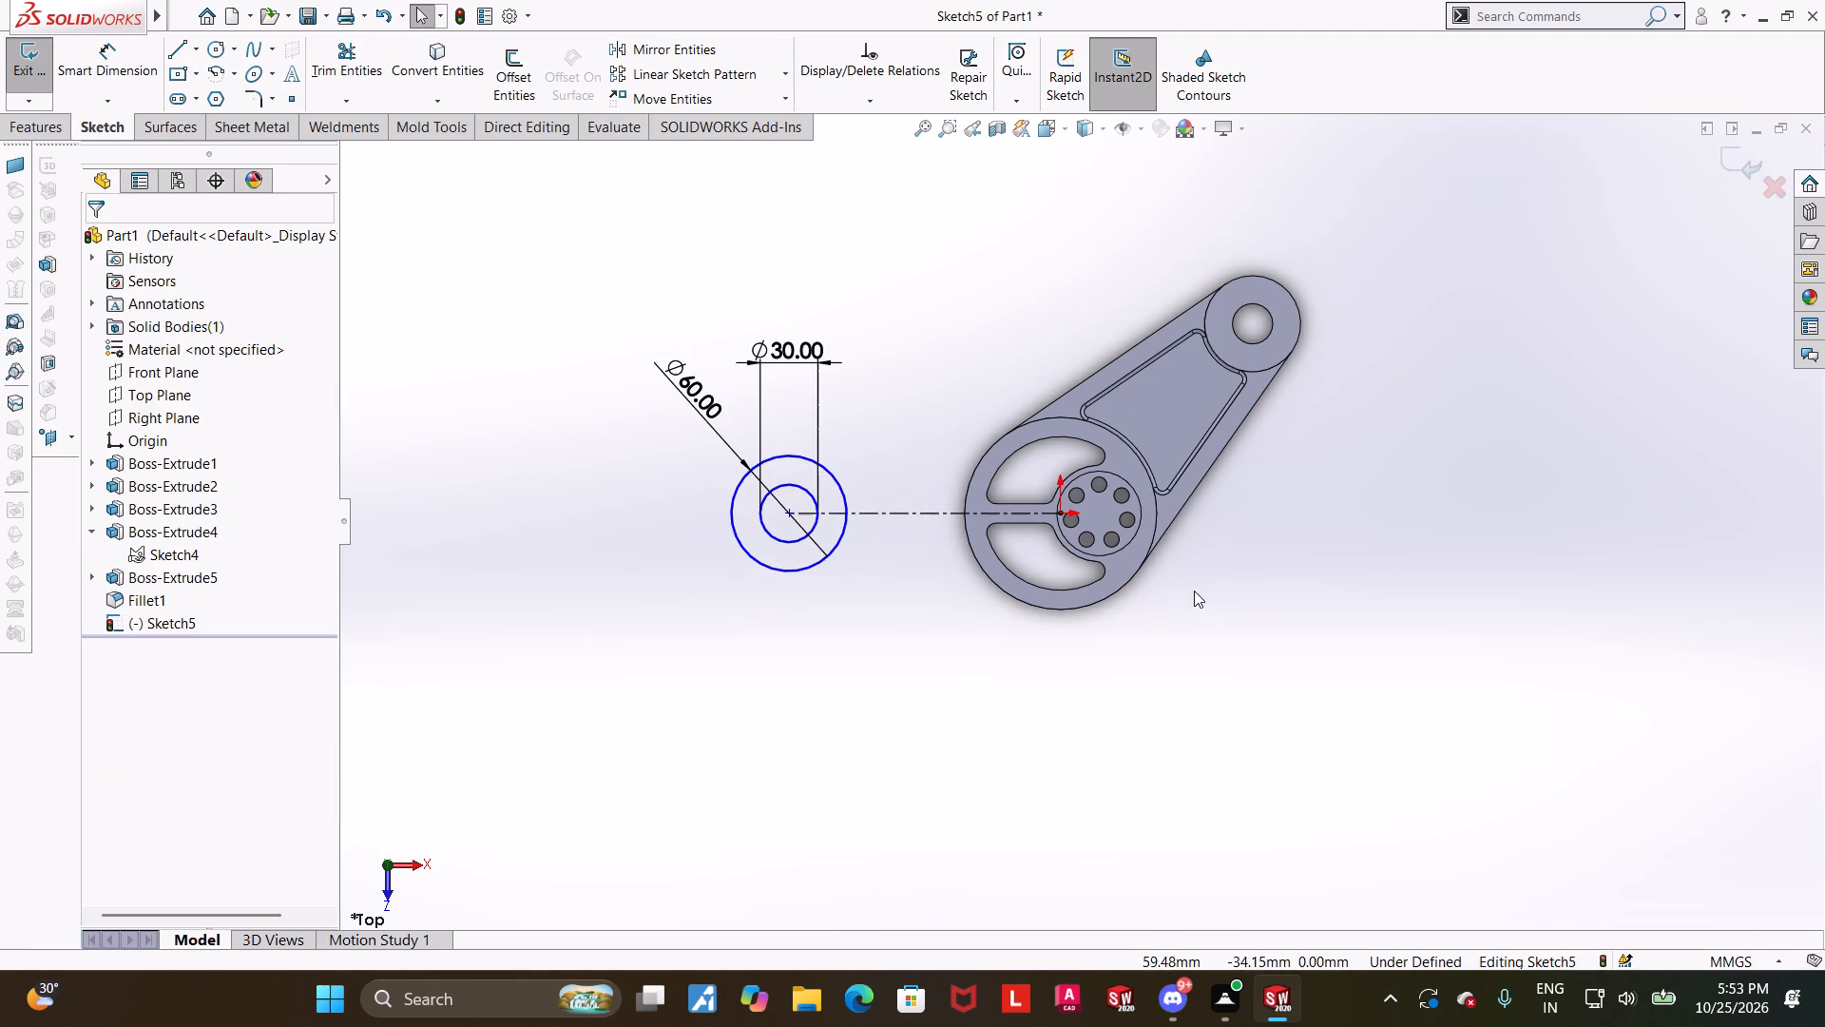
scroll(1278, 669, down, 1)
scroll(833, 382, down, 2)
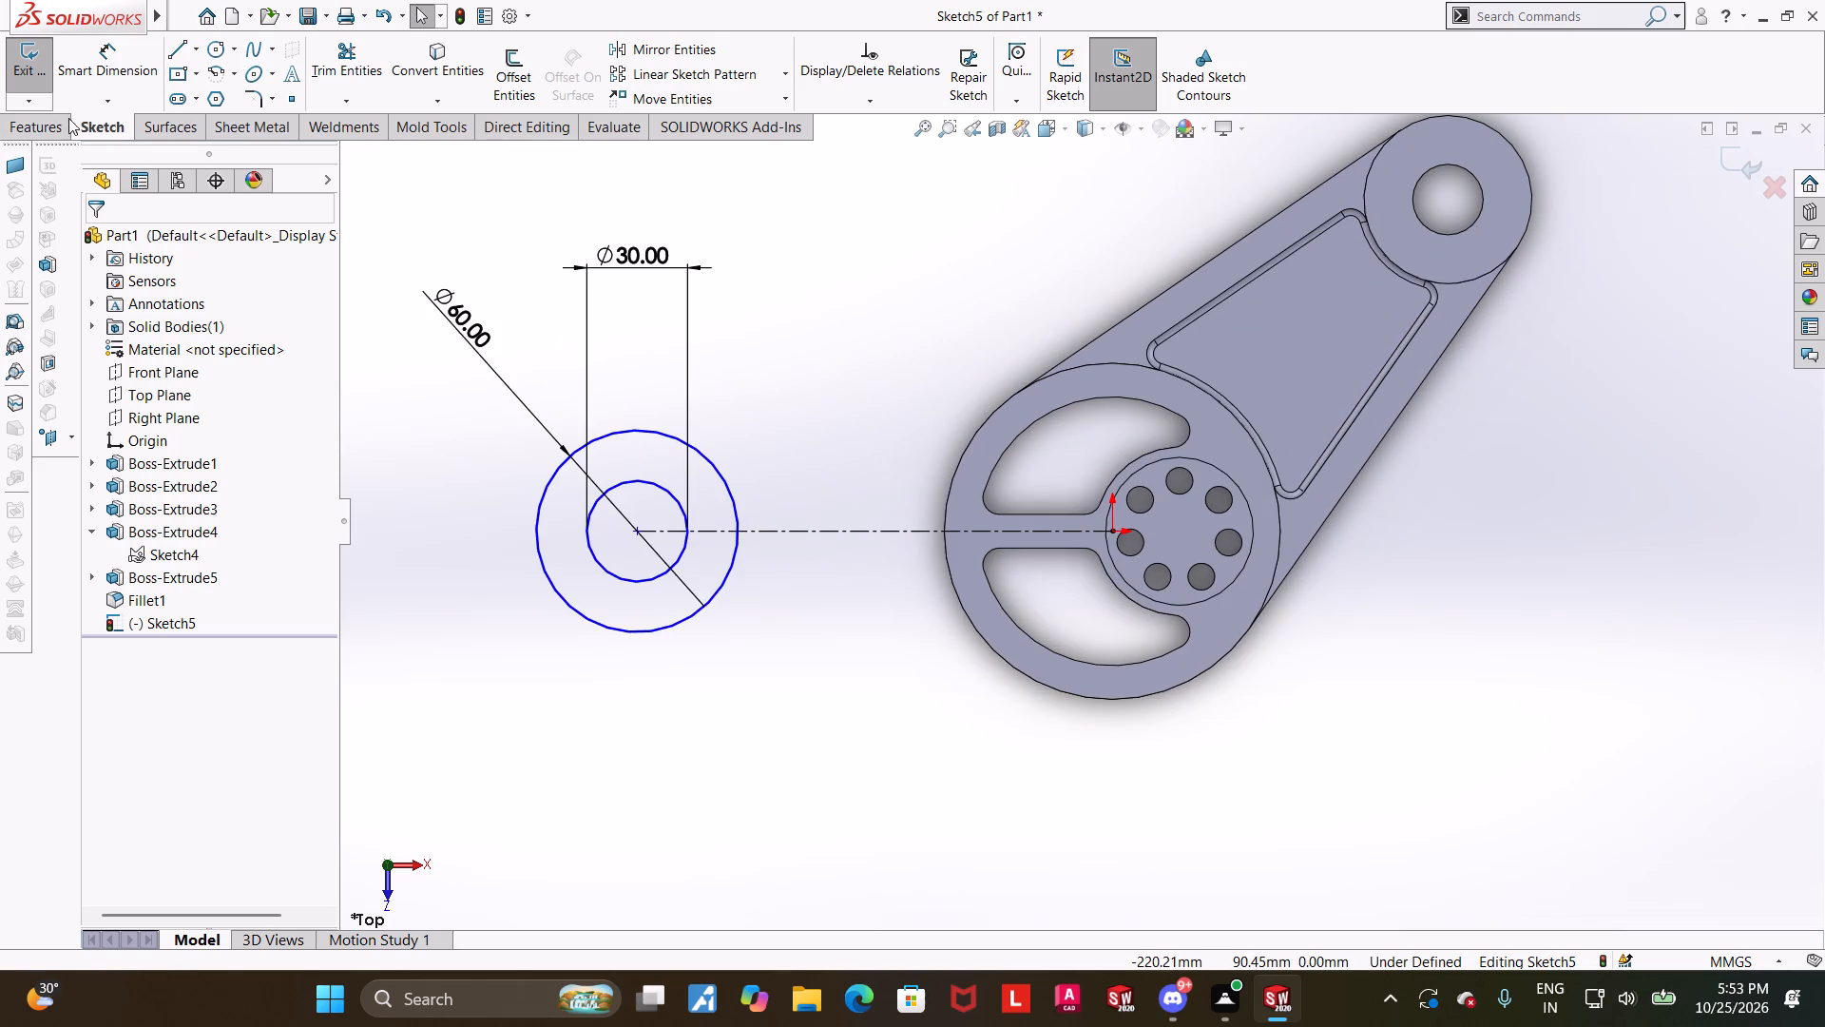
click(89, 46)
click(637, 532)
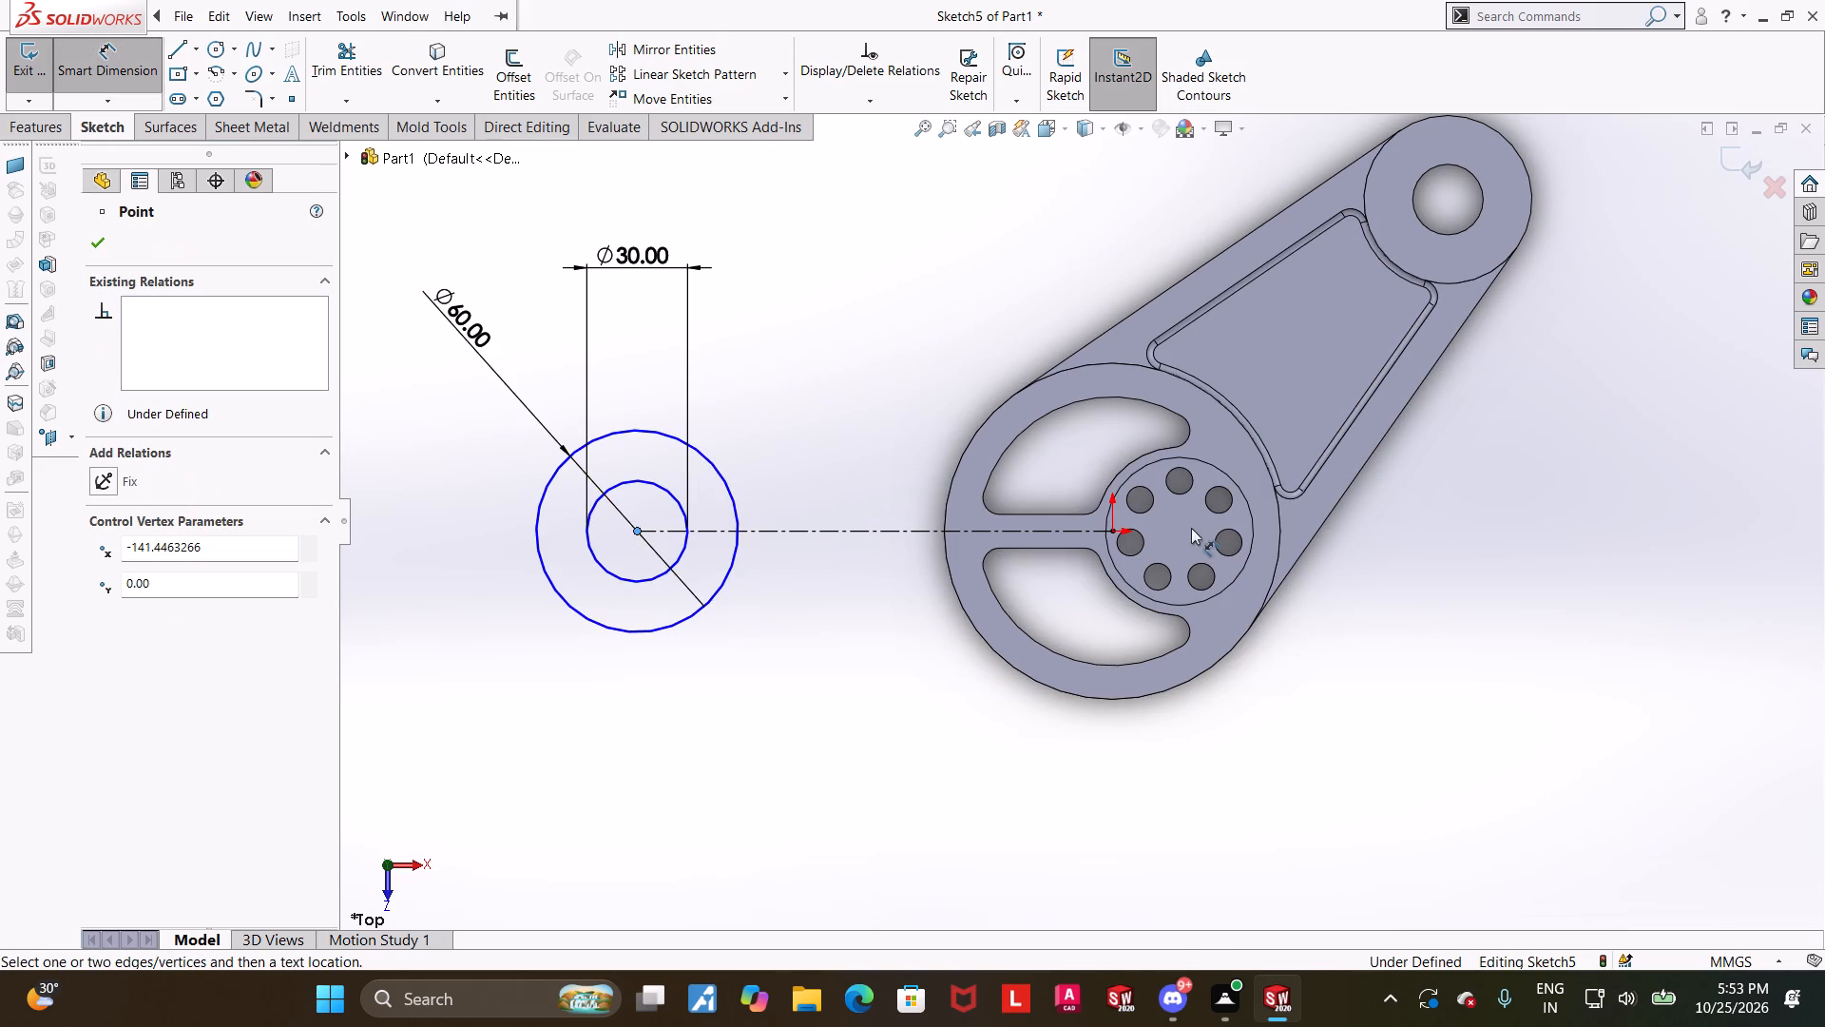
click(1113, 533)
scroll(1040, 673, up, 2)
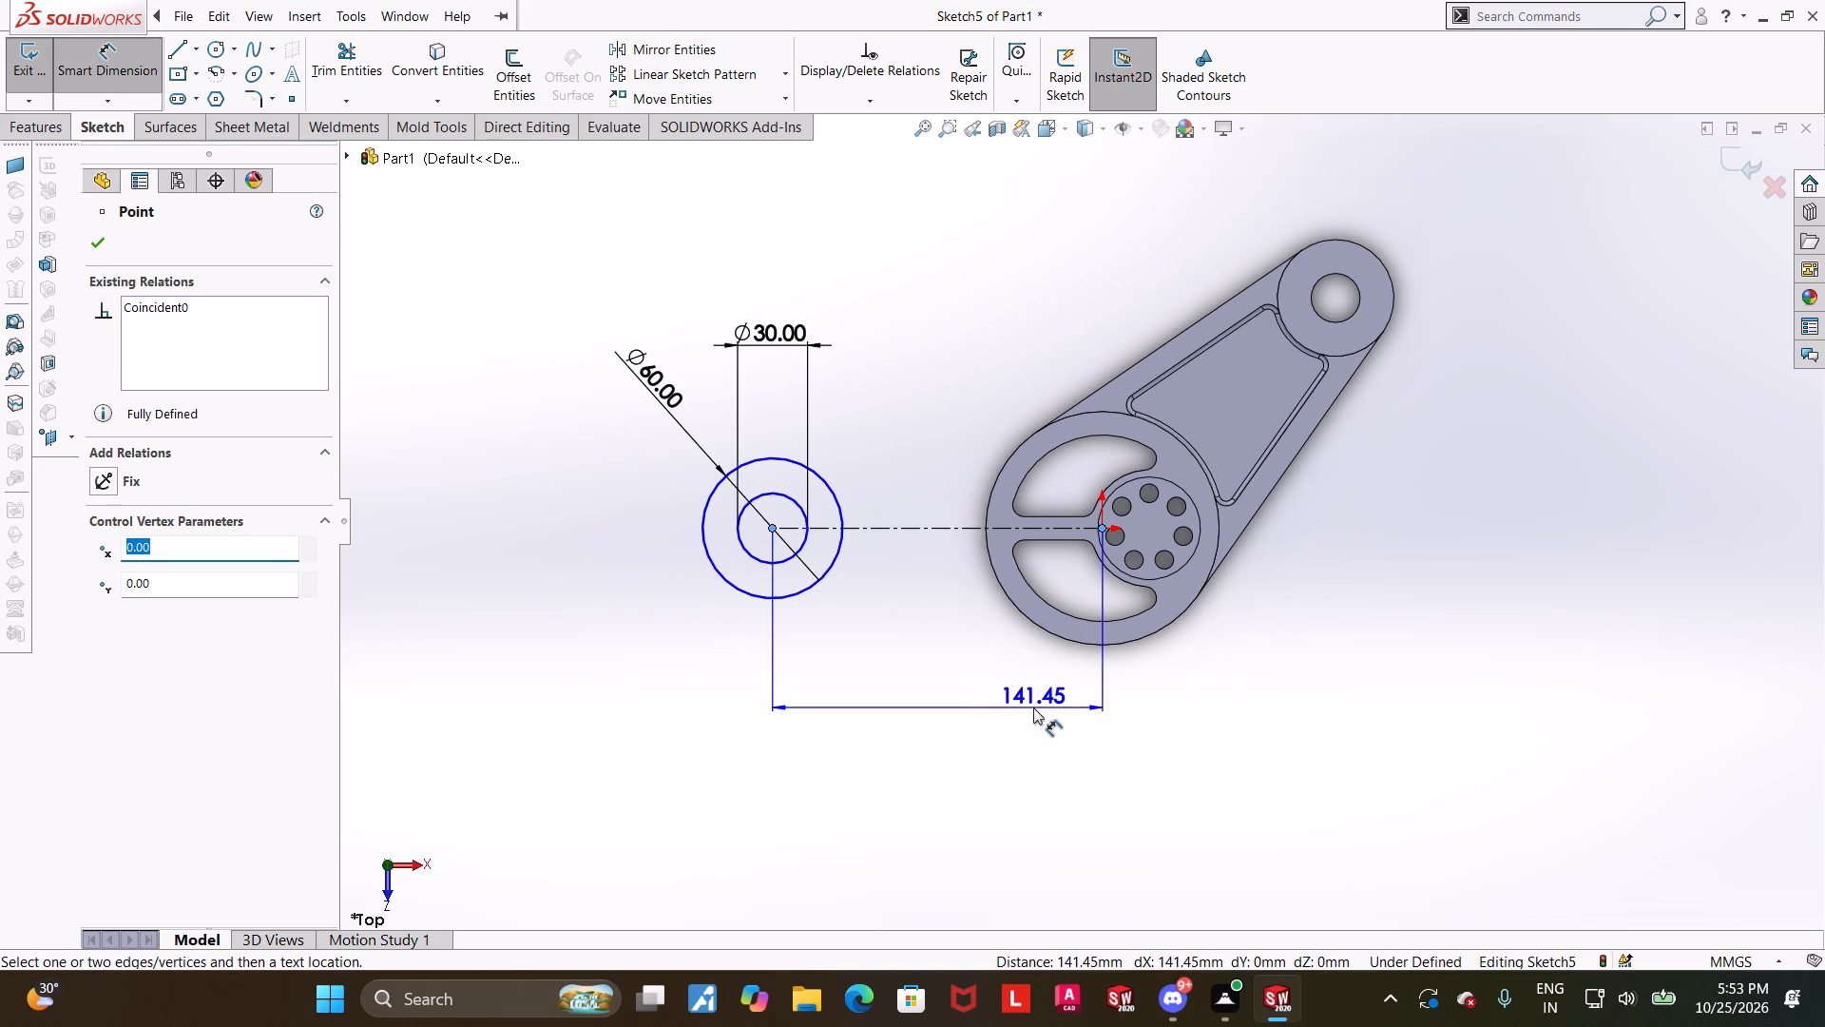
click(1033, 707)
text(110)
key(Return)
key(Escape)
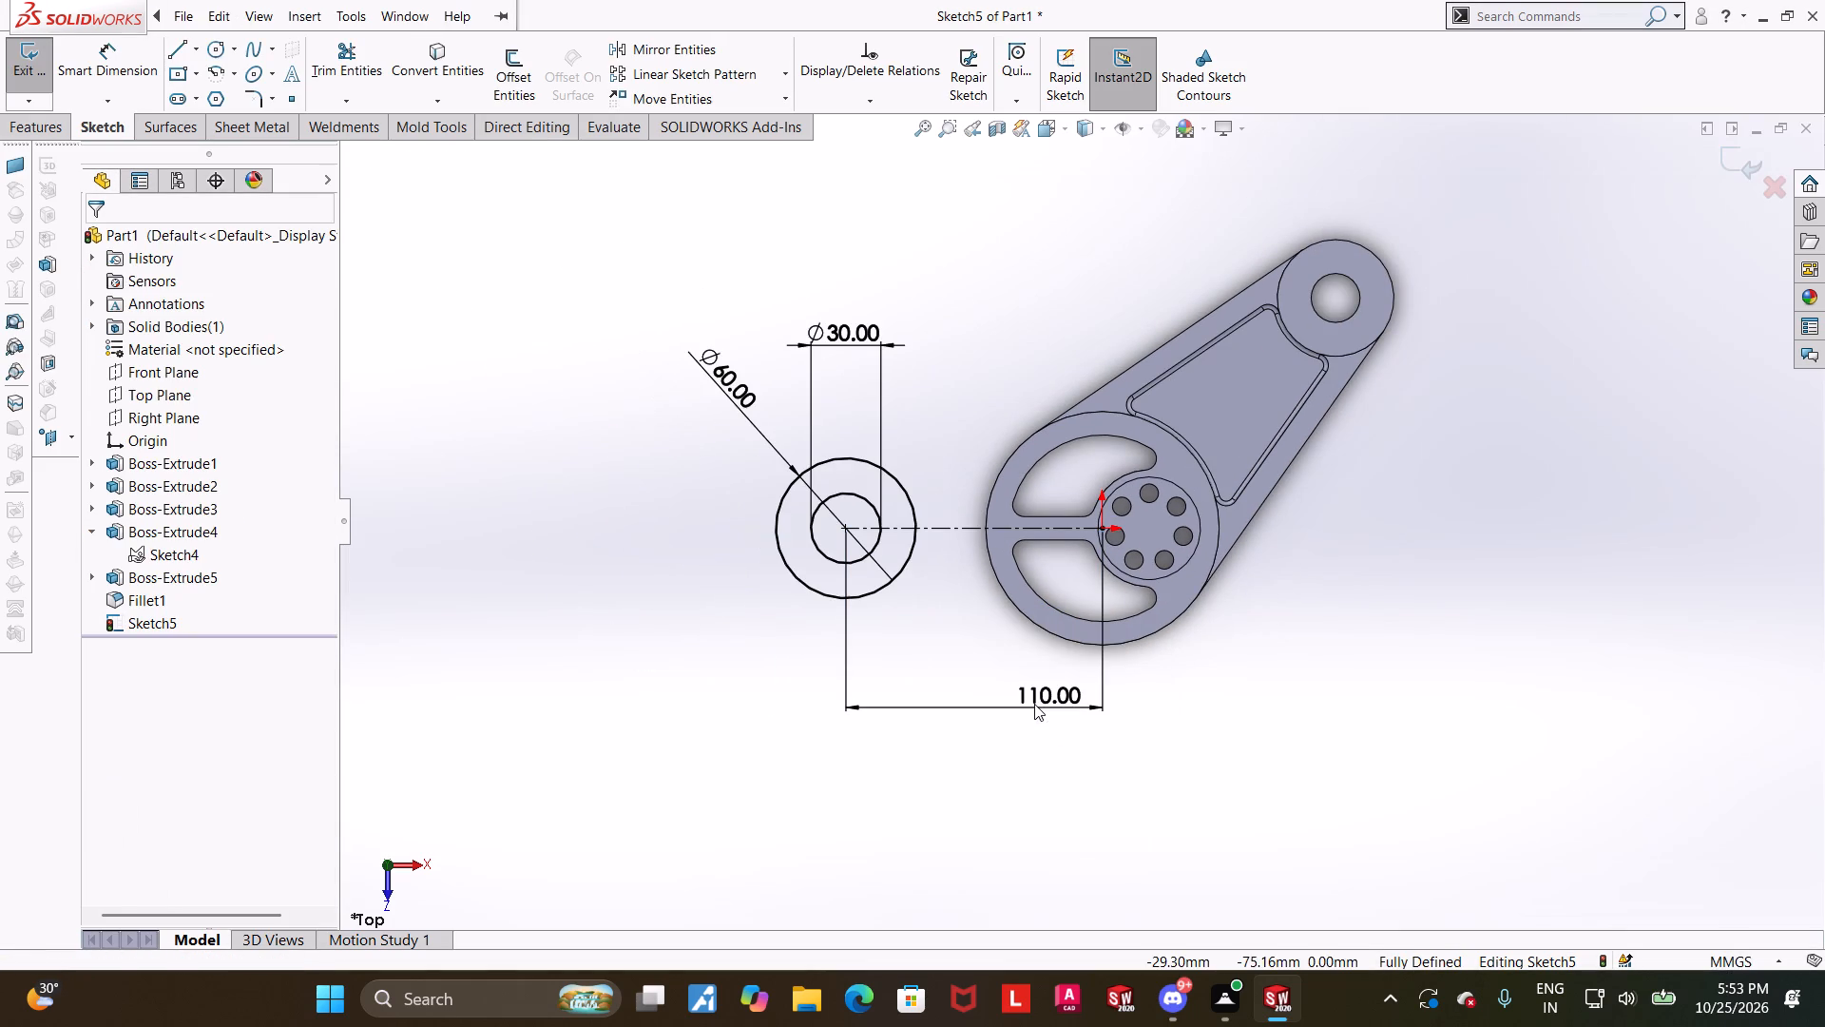
click(1318, 728)
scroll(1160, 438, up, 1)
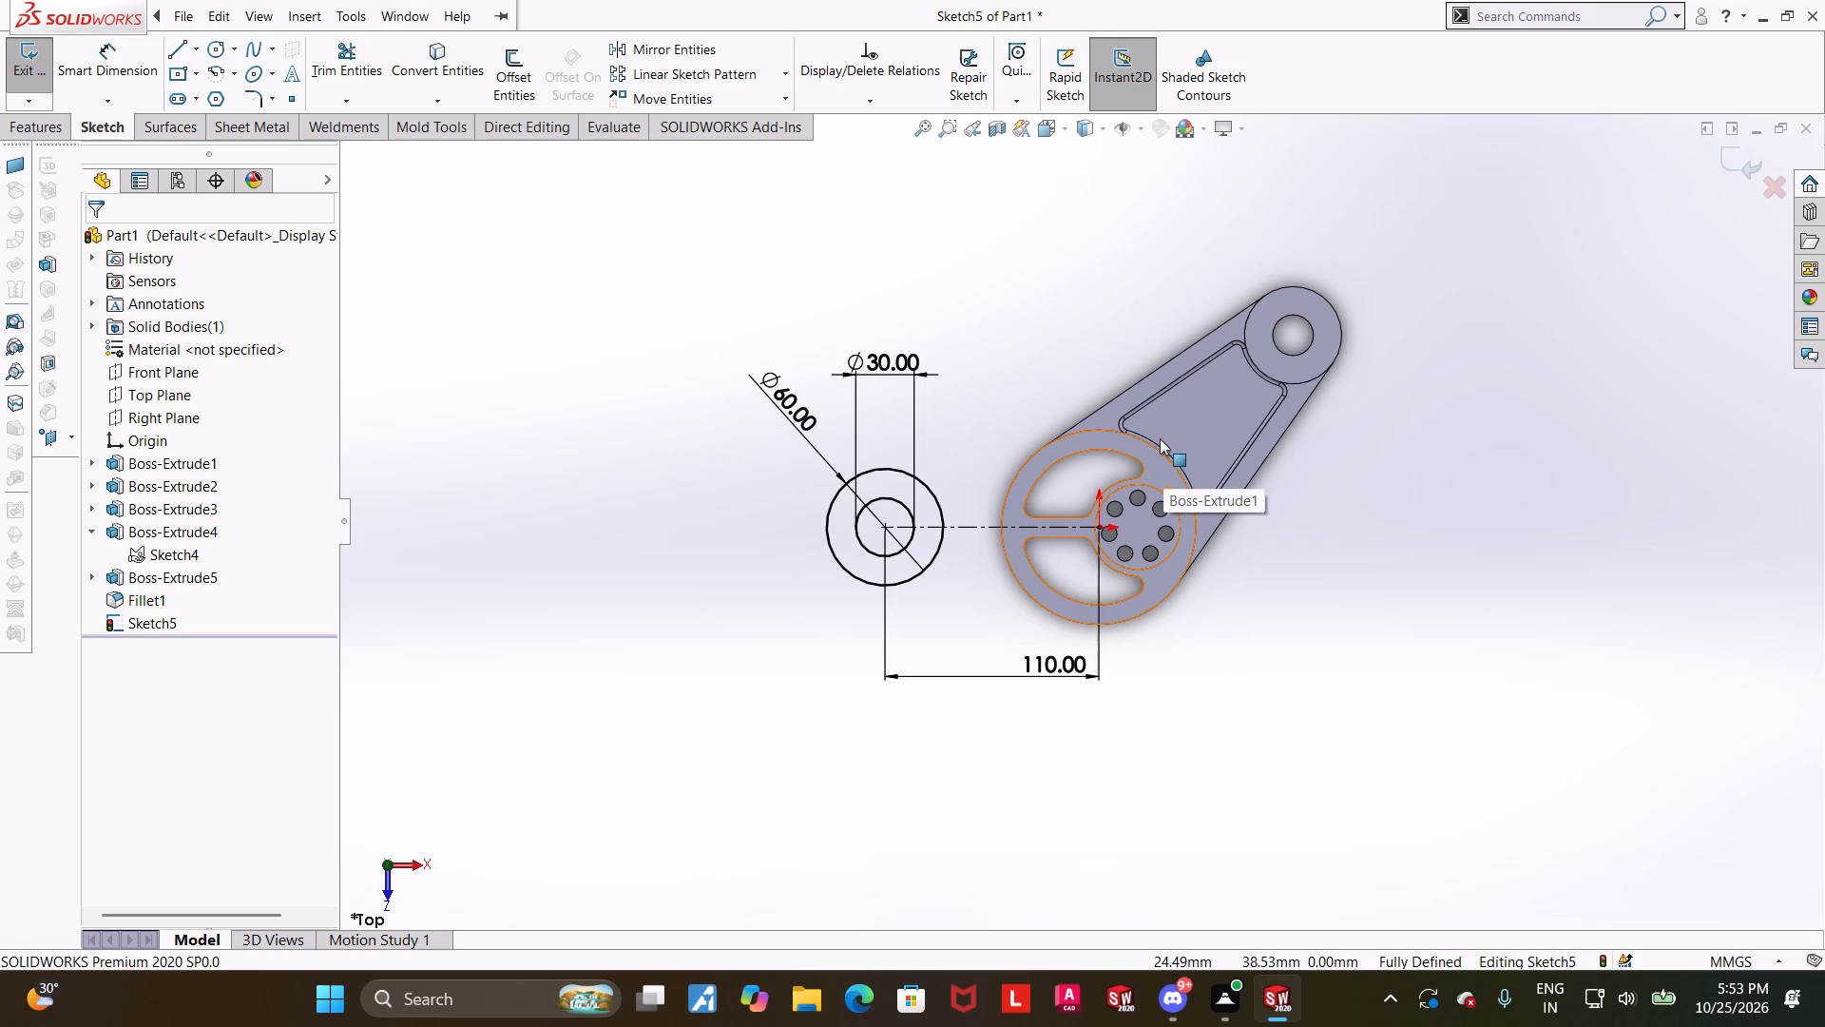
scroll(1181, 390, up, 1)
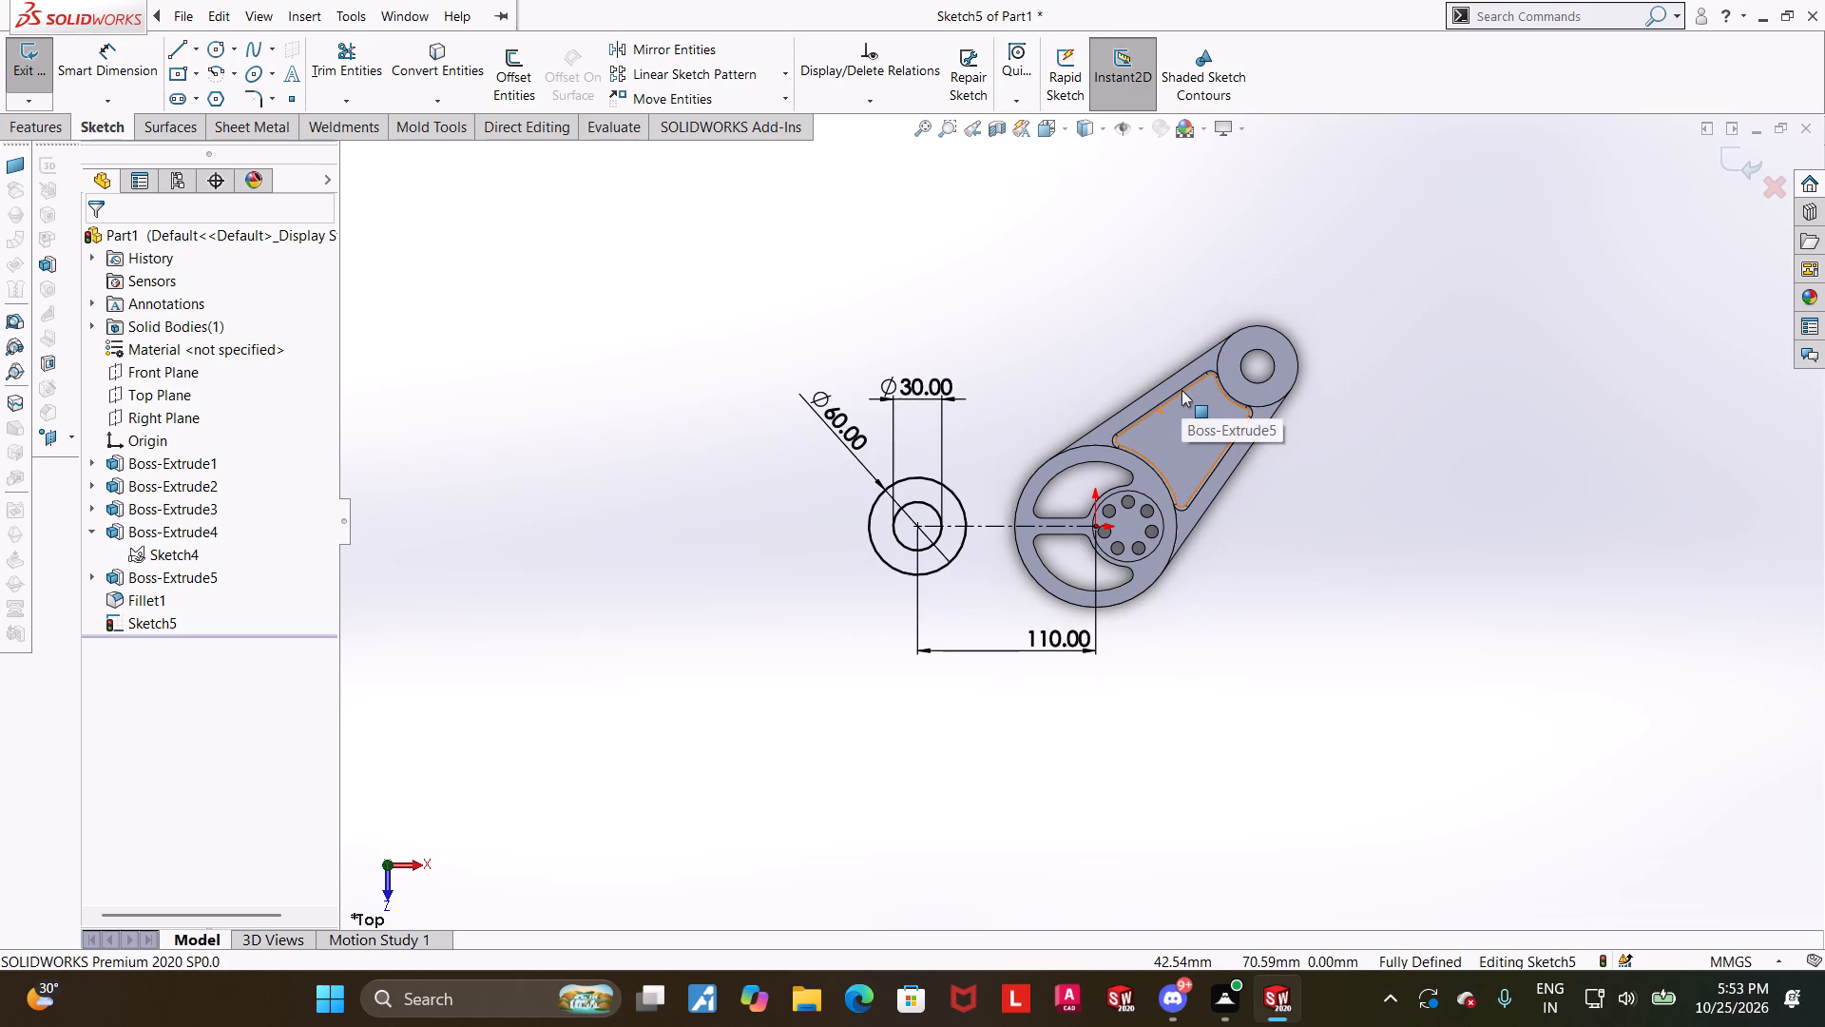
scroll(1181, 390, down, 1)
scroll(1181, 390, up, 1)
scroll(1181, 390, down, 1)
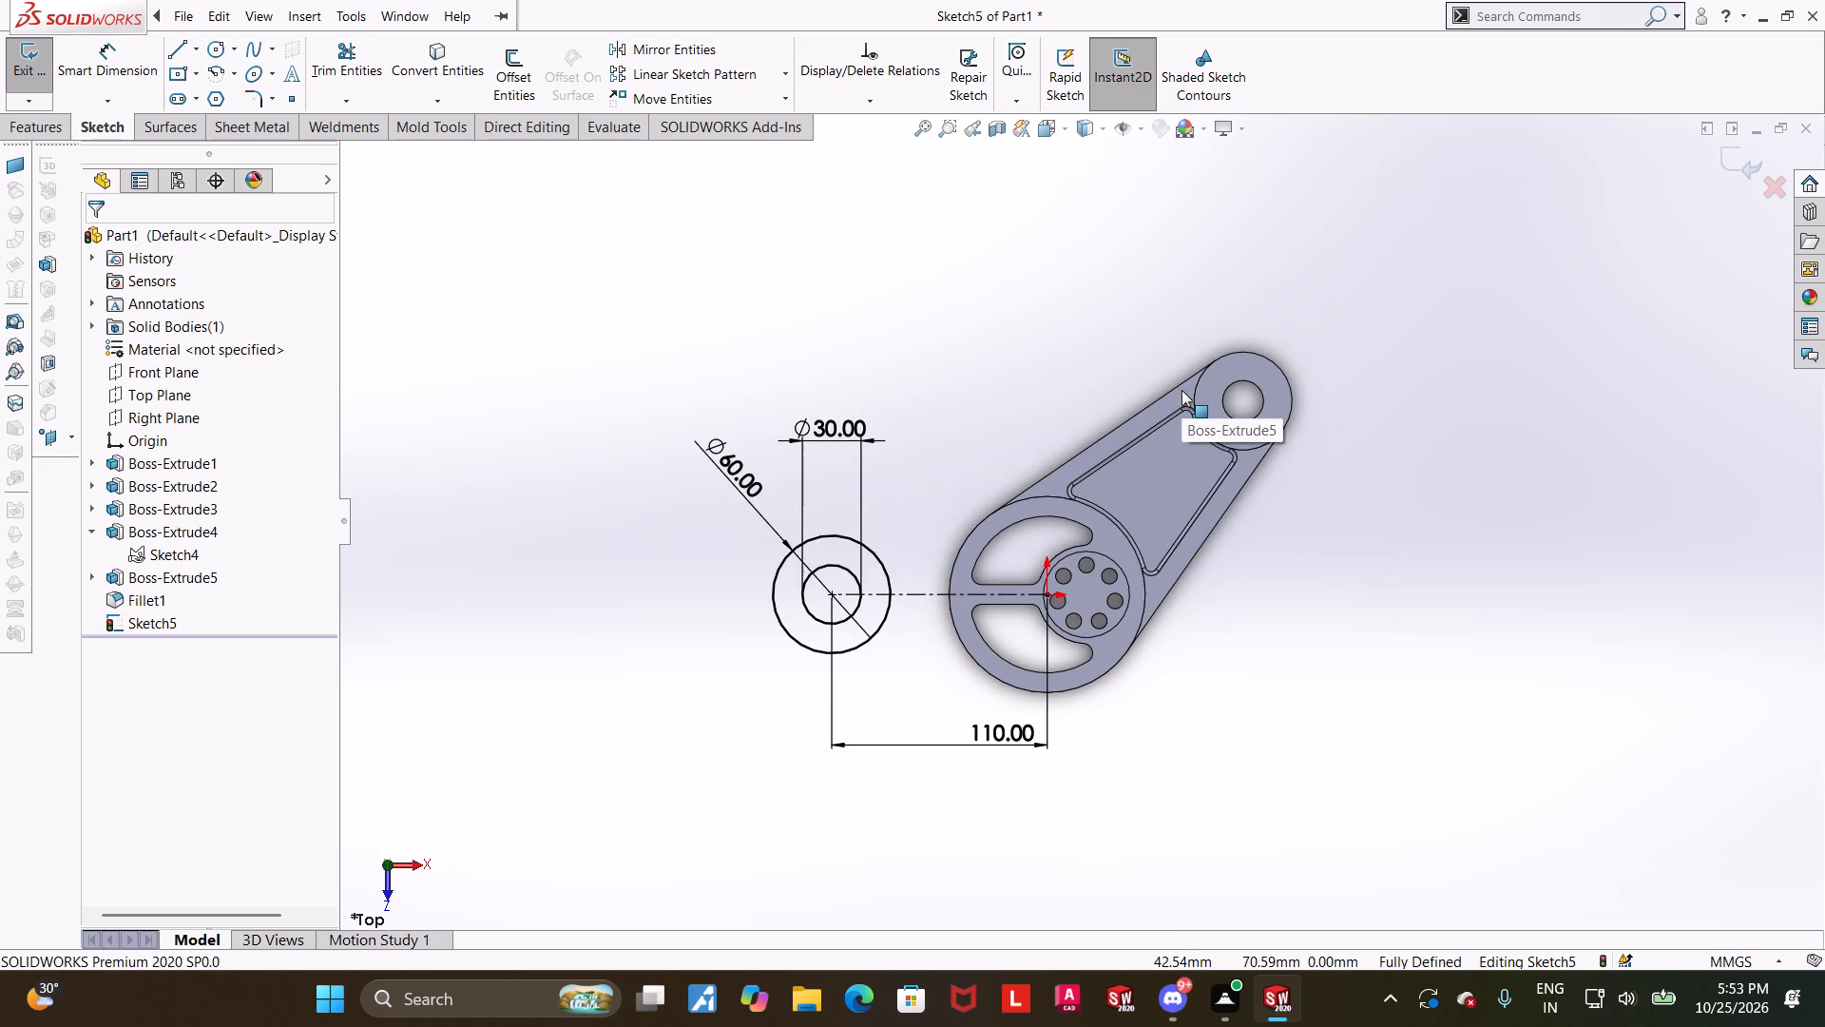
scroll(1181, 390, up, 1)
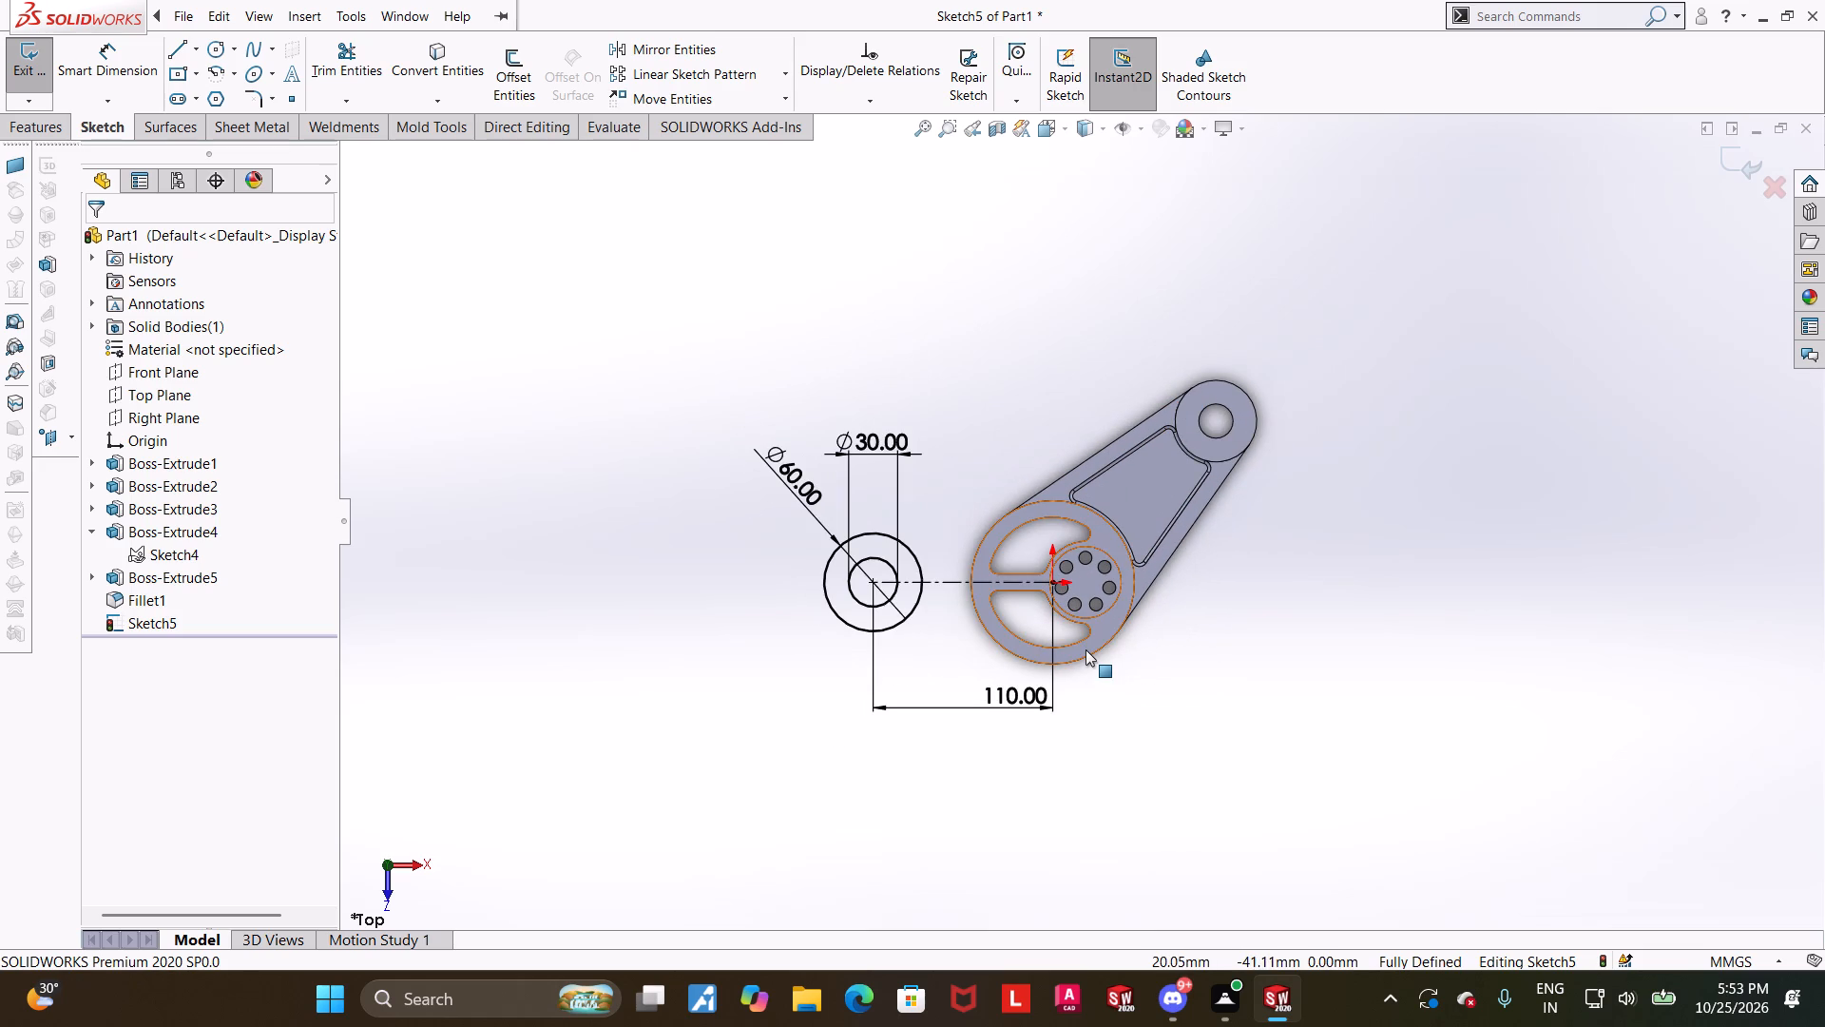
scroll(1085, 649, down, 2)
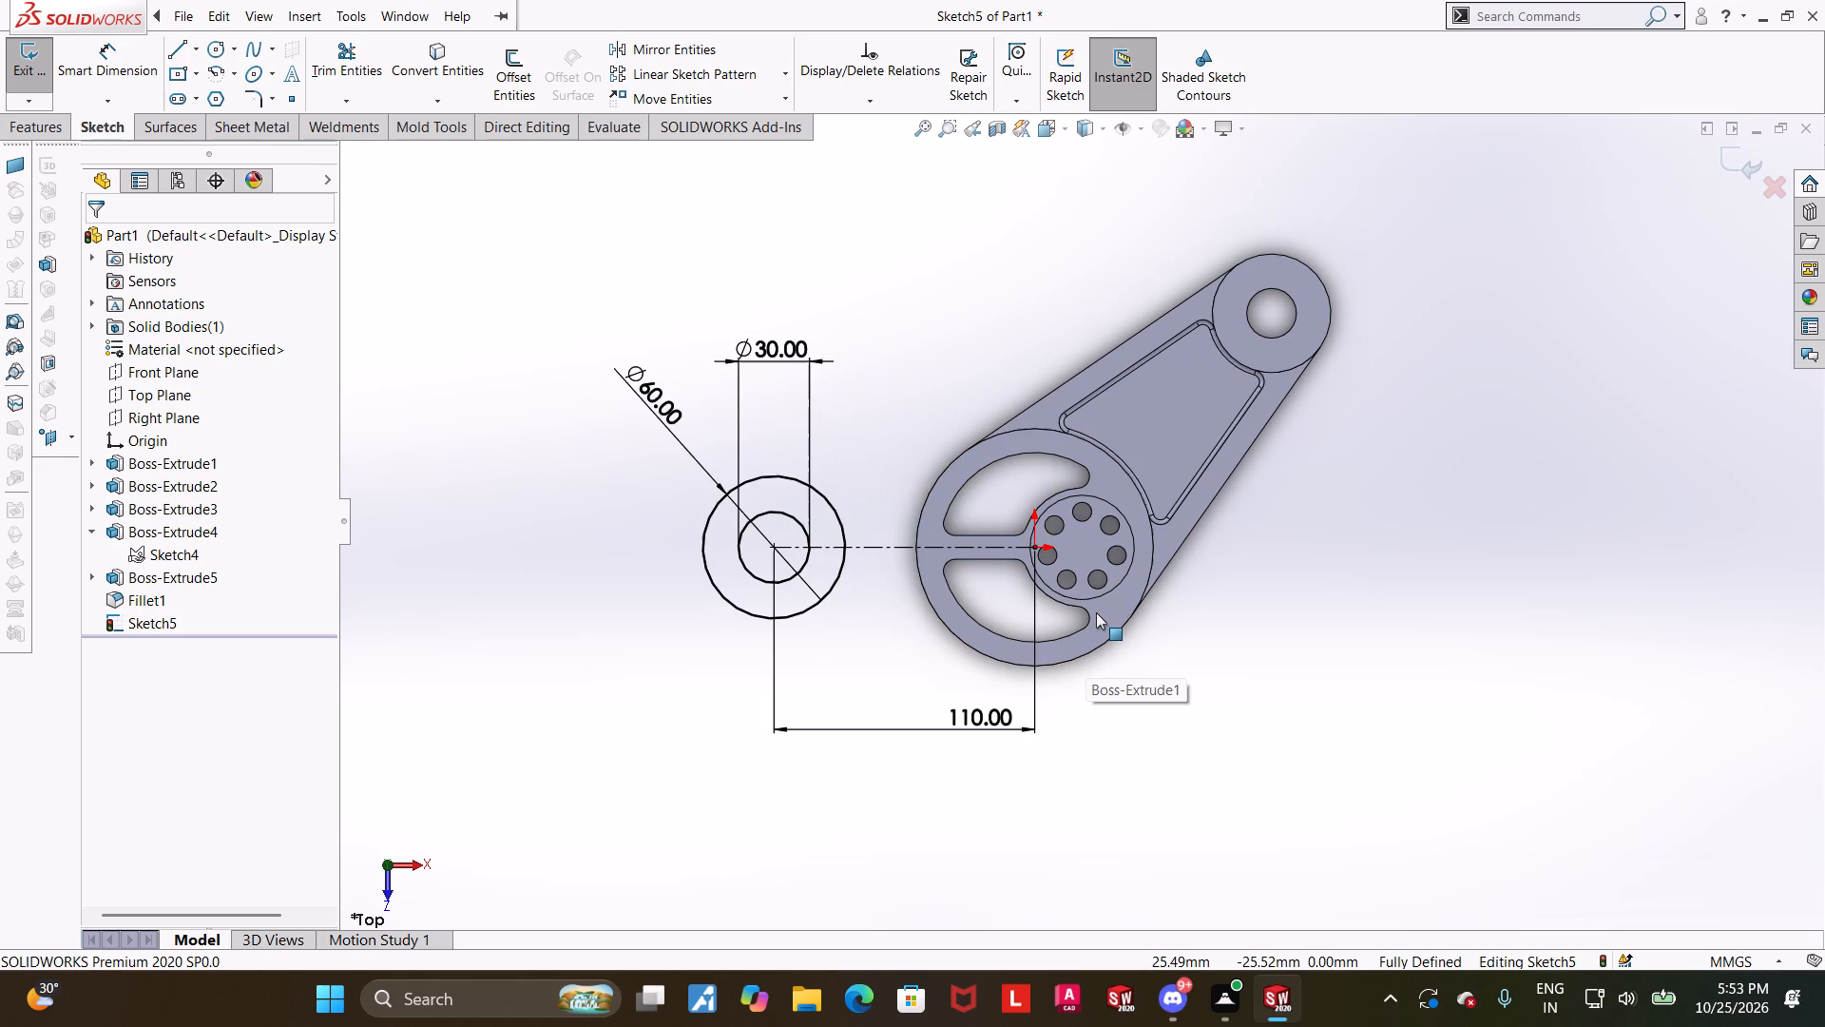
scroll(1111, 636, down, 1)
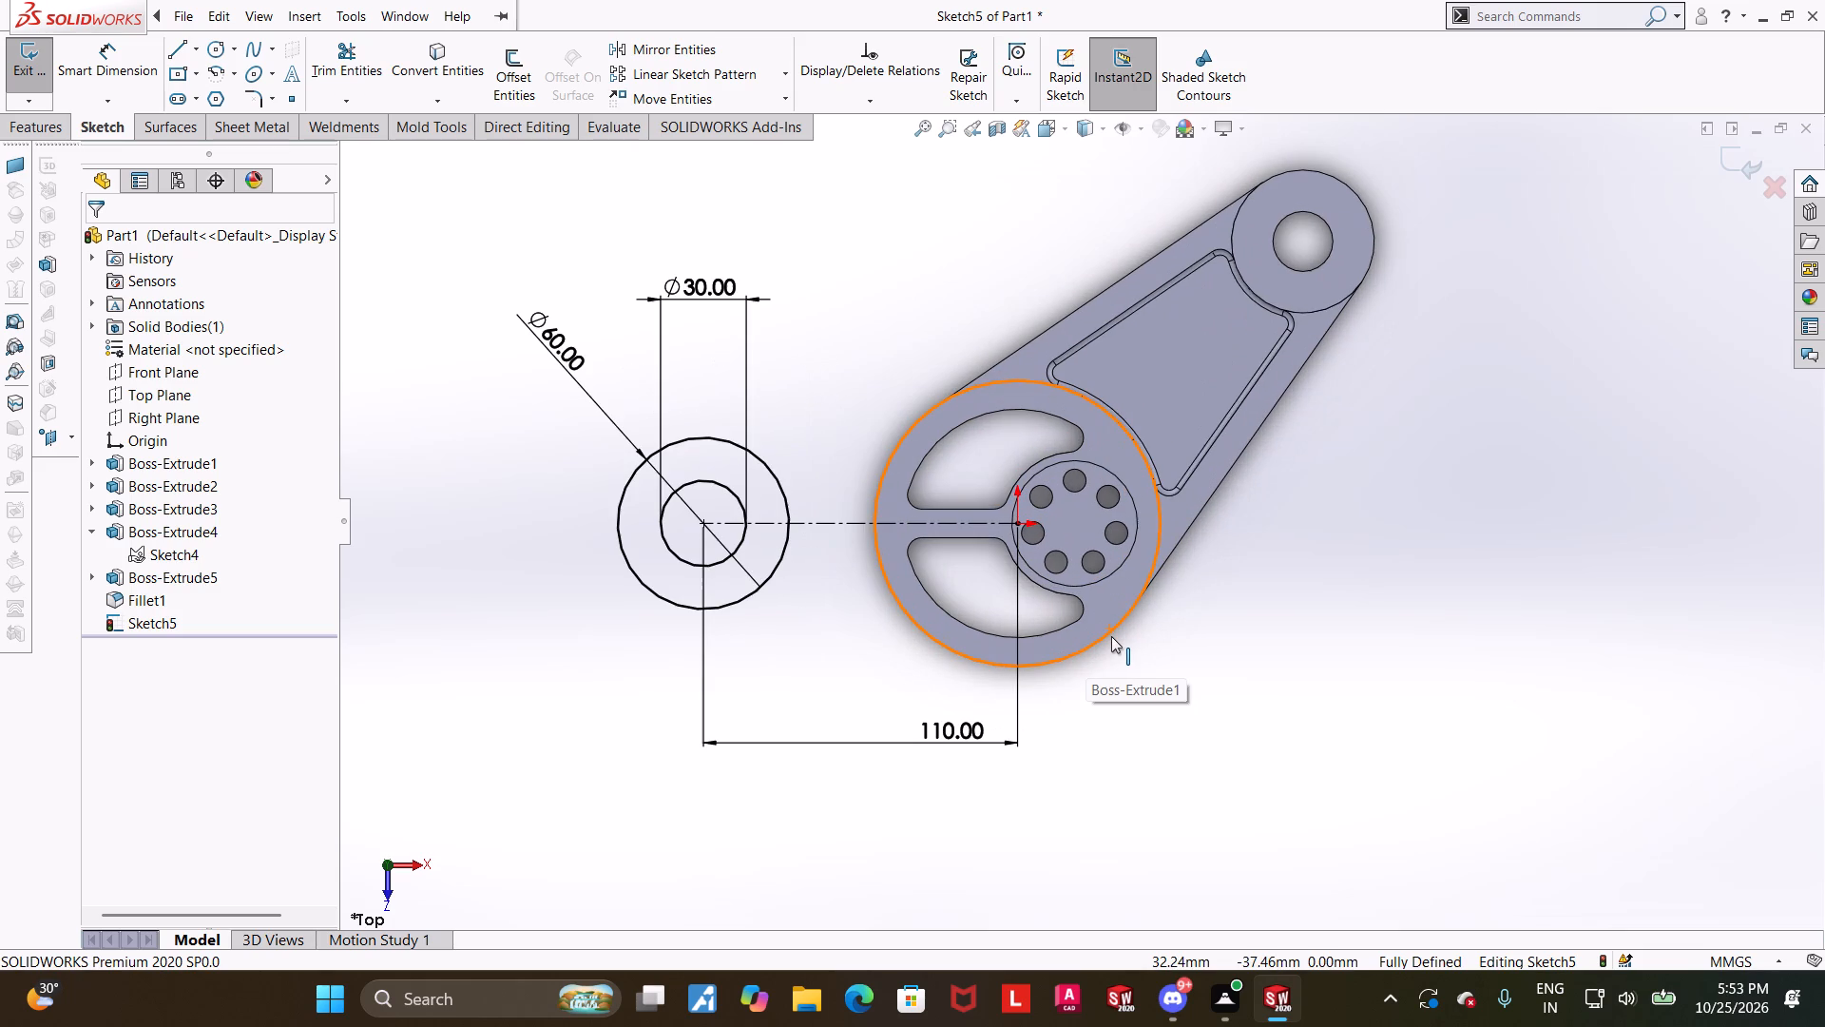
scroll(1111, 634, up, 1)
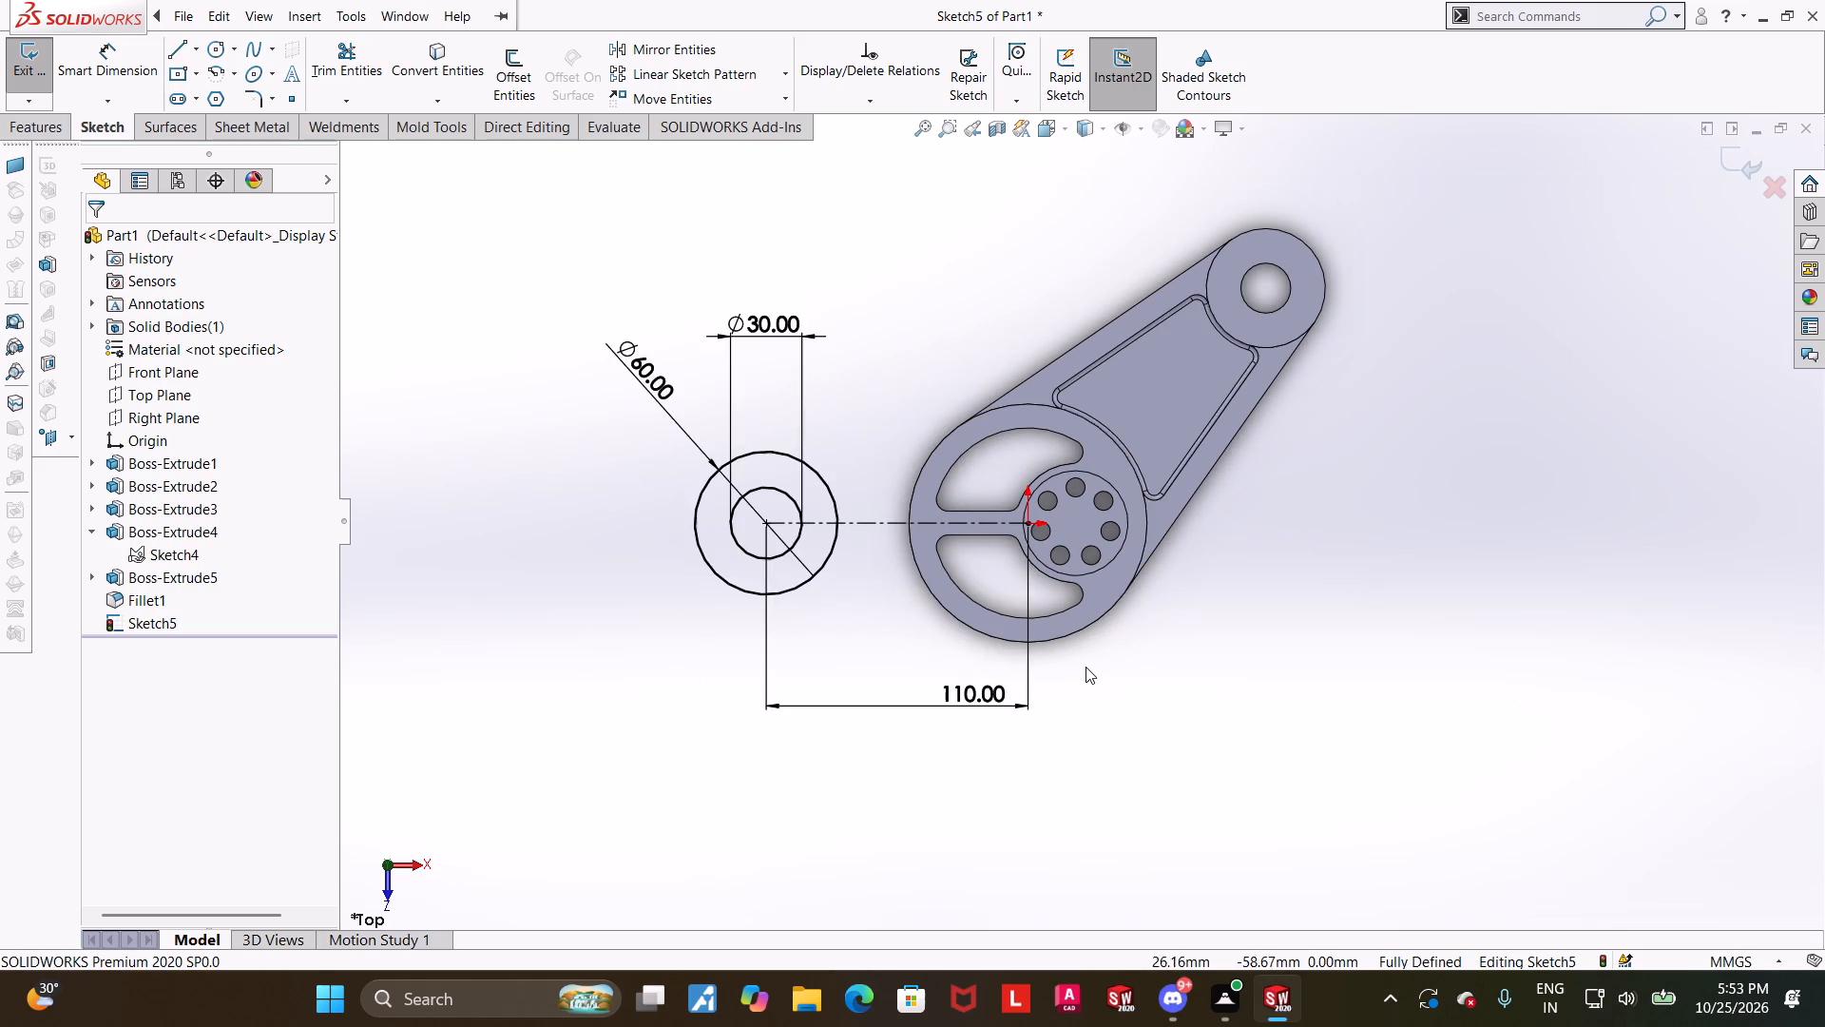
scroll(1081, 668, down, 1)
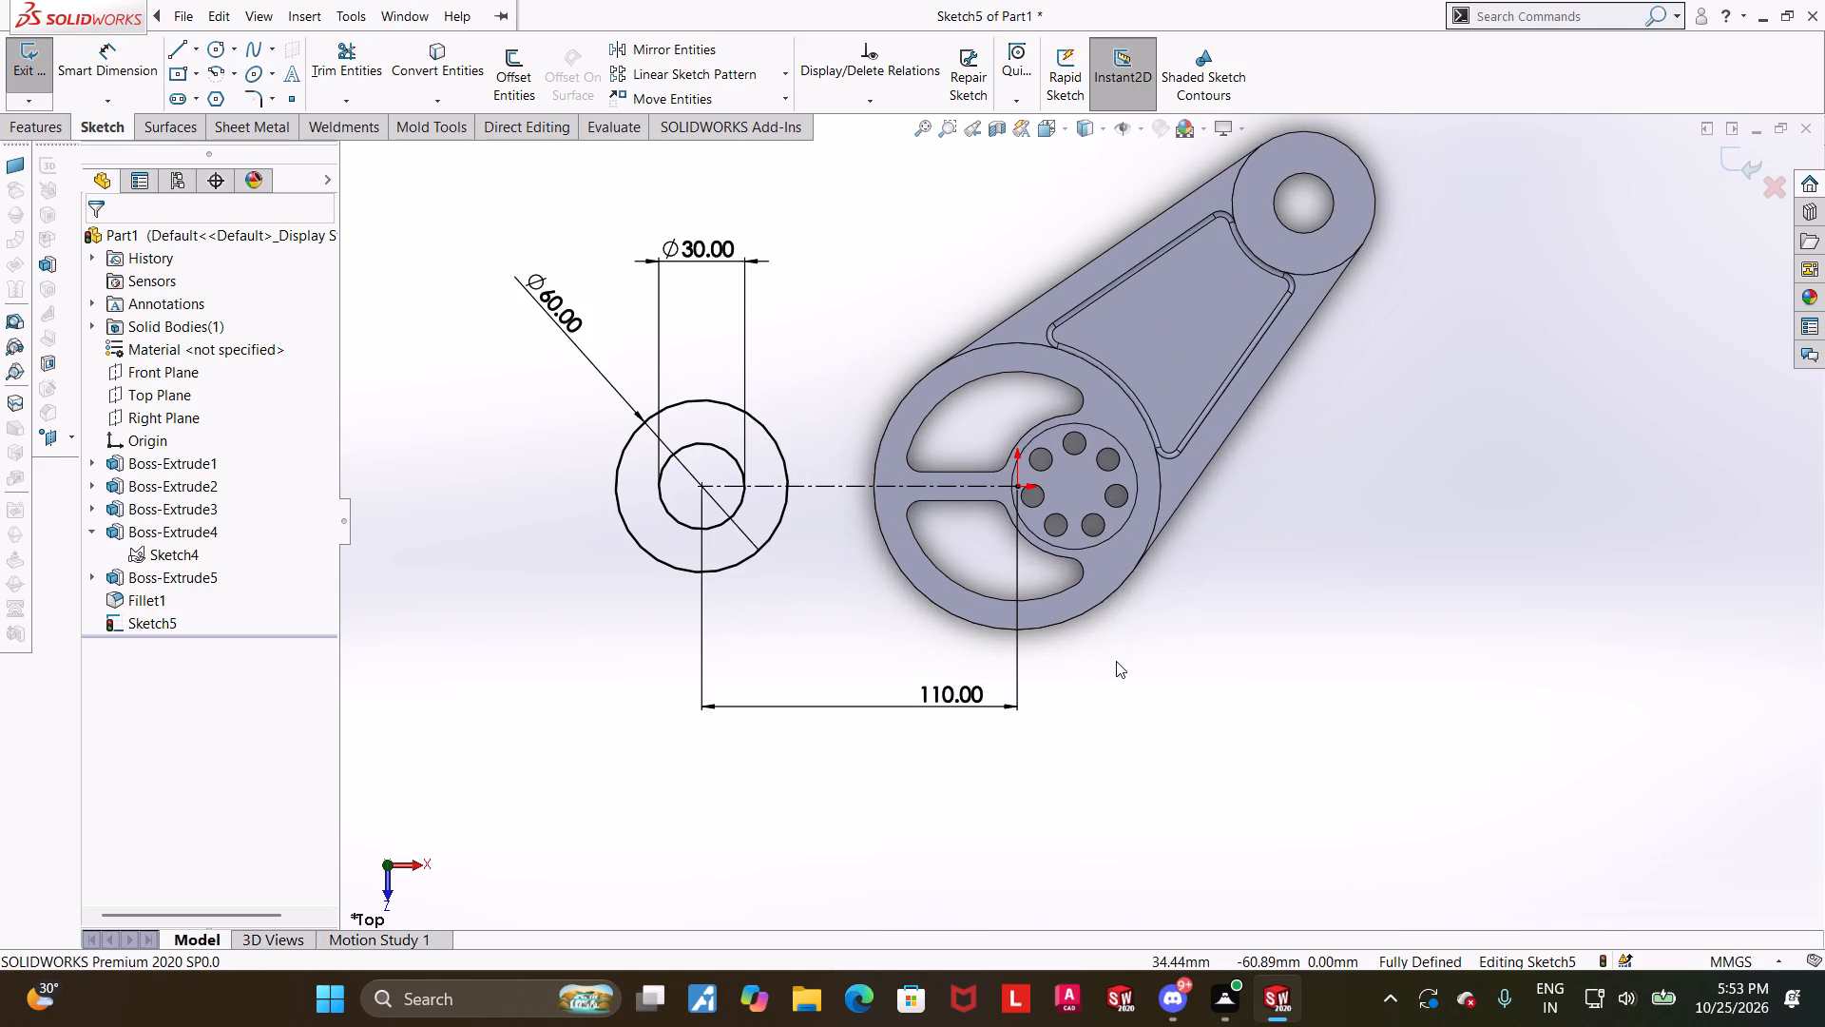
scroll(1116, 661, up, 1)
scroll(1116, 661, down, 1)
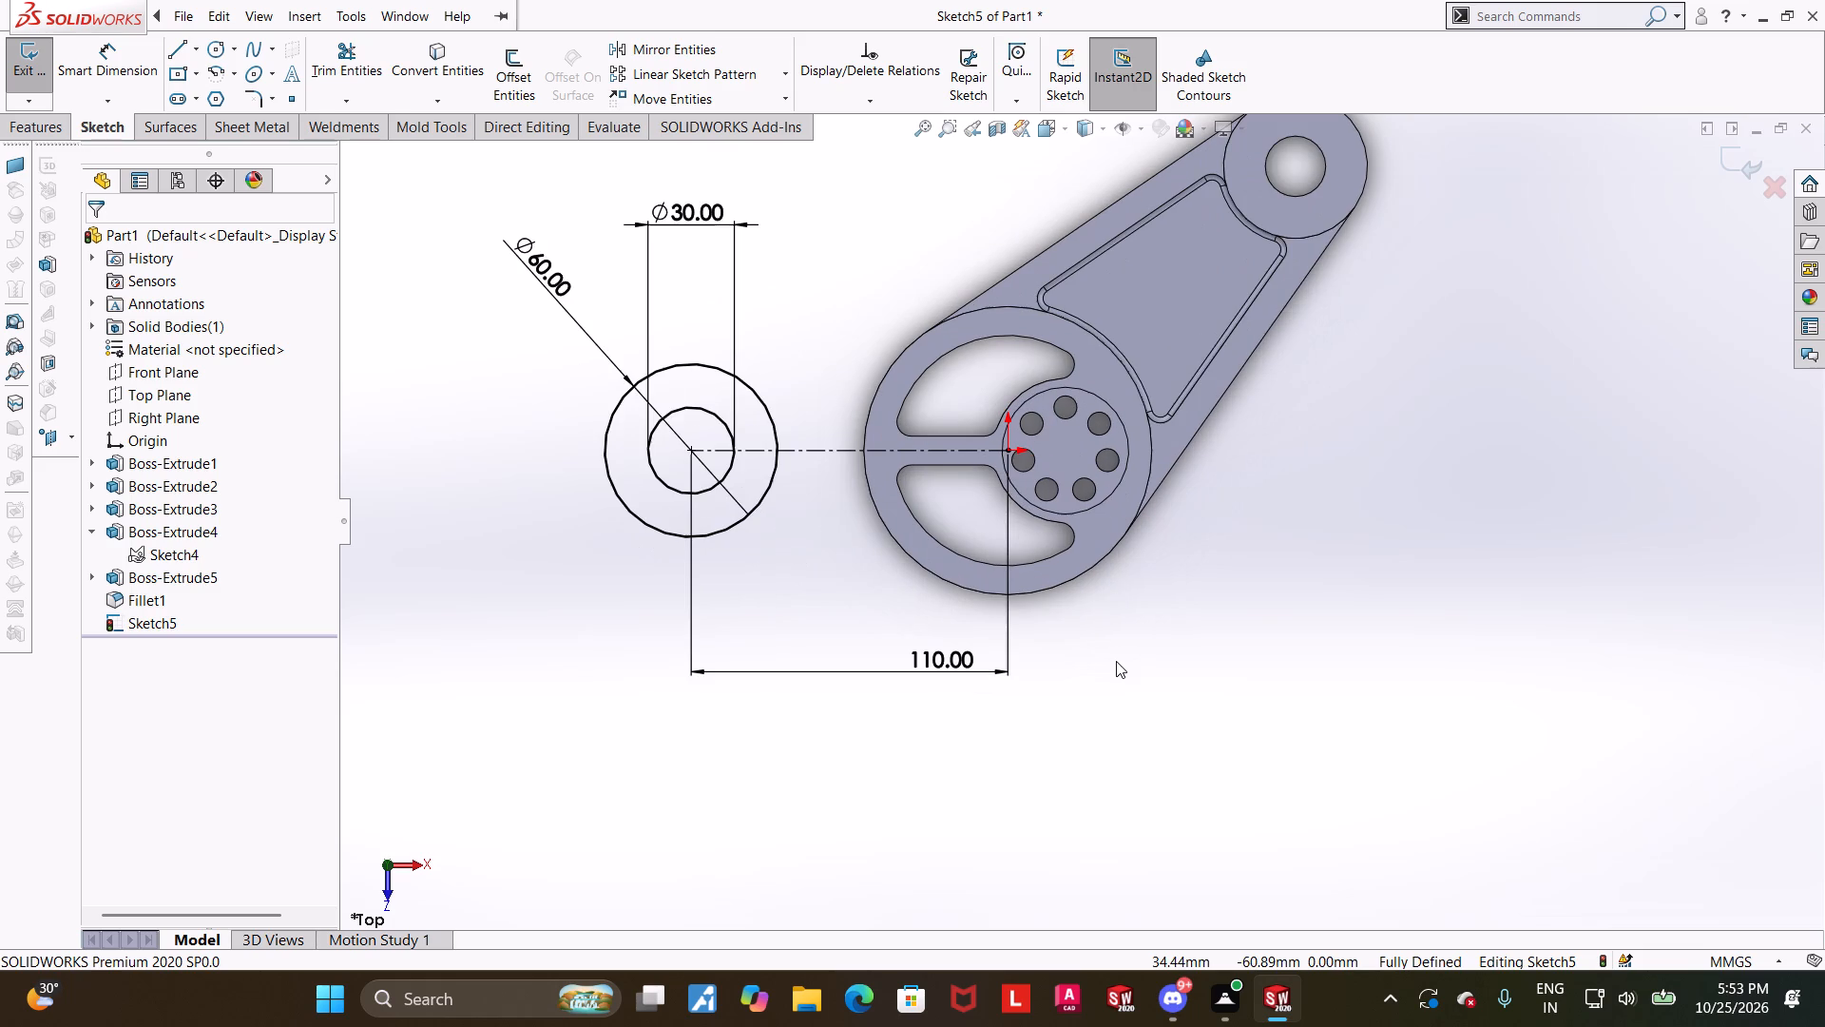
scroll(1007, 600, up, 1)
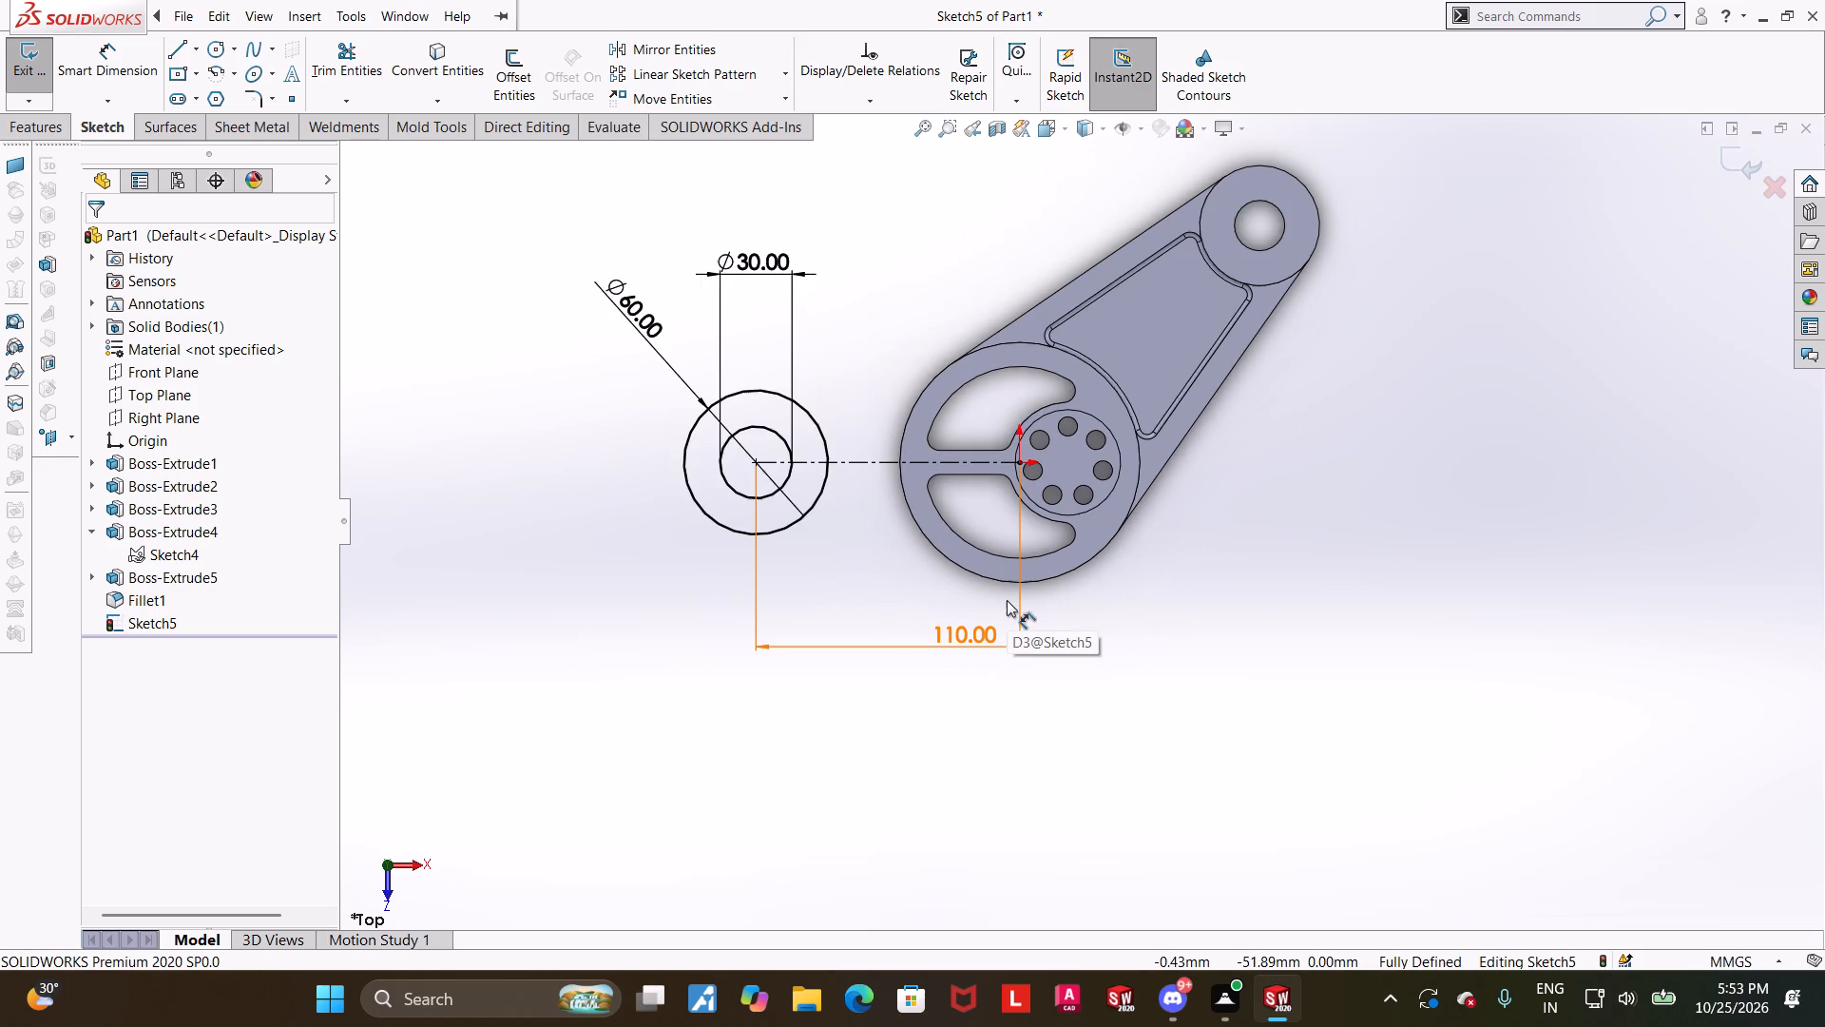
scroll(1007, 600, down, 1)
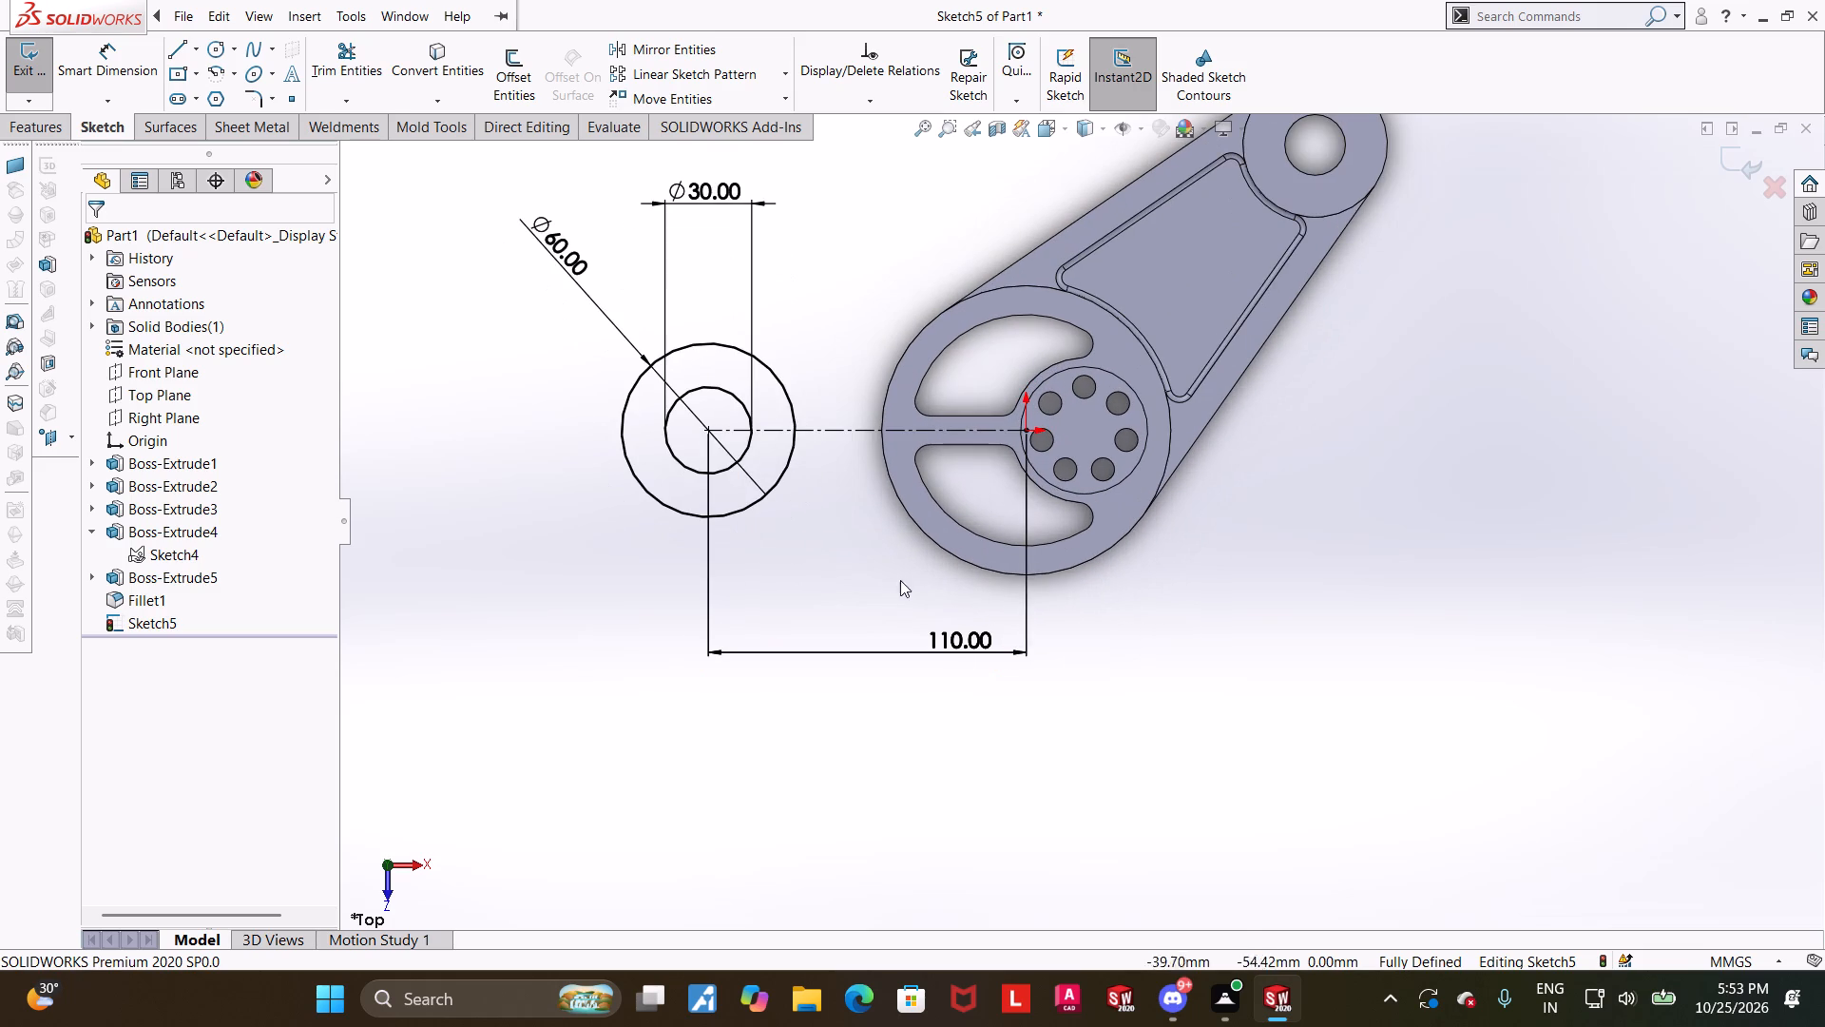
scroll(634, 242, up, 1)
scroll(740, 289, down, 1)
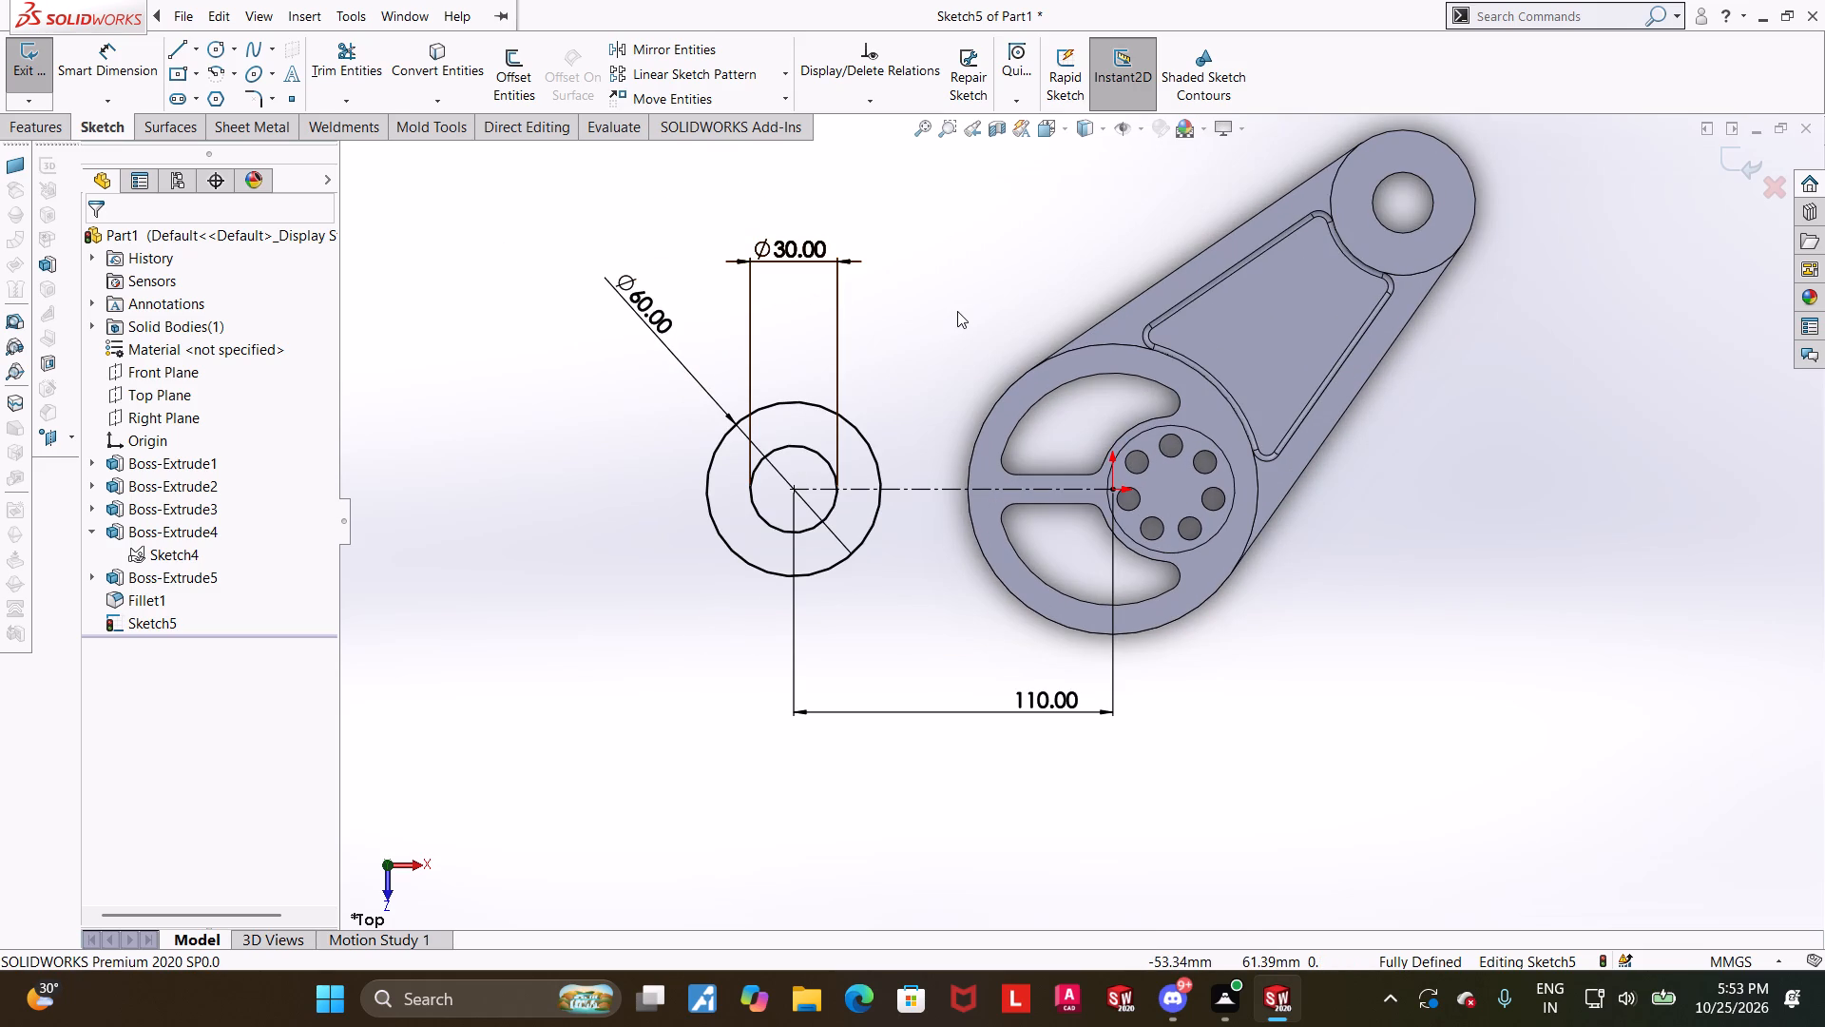
Exit the sketch and extrude the 60/30 mm ring profile as a boss, Mid Plane, 40 mm deep, with Merge result on.
middle_drag(1331, 698, 1331, 434)
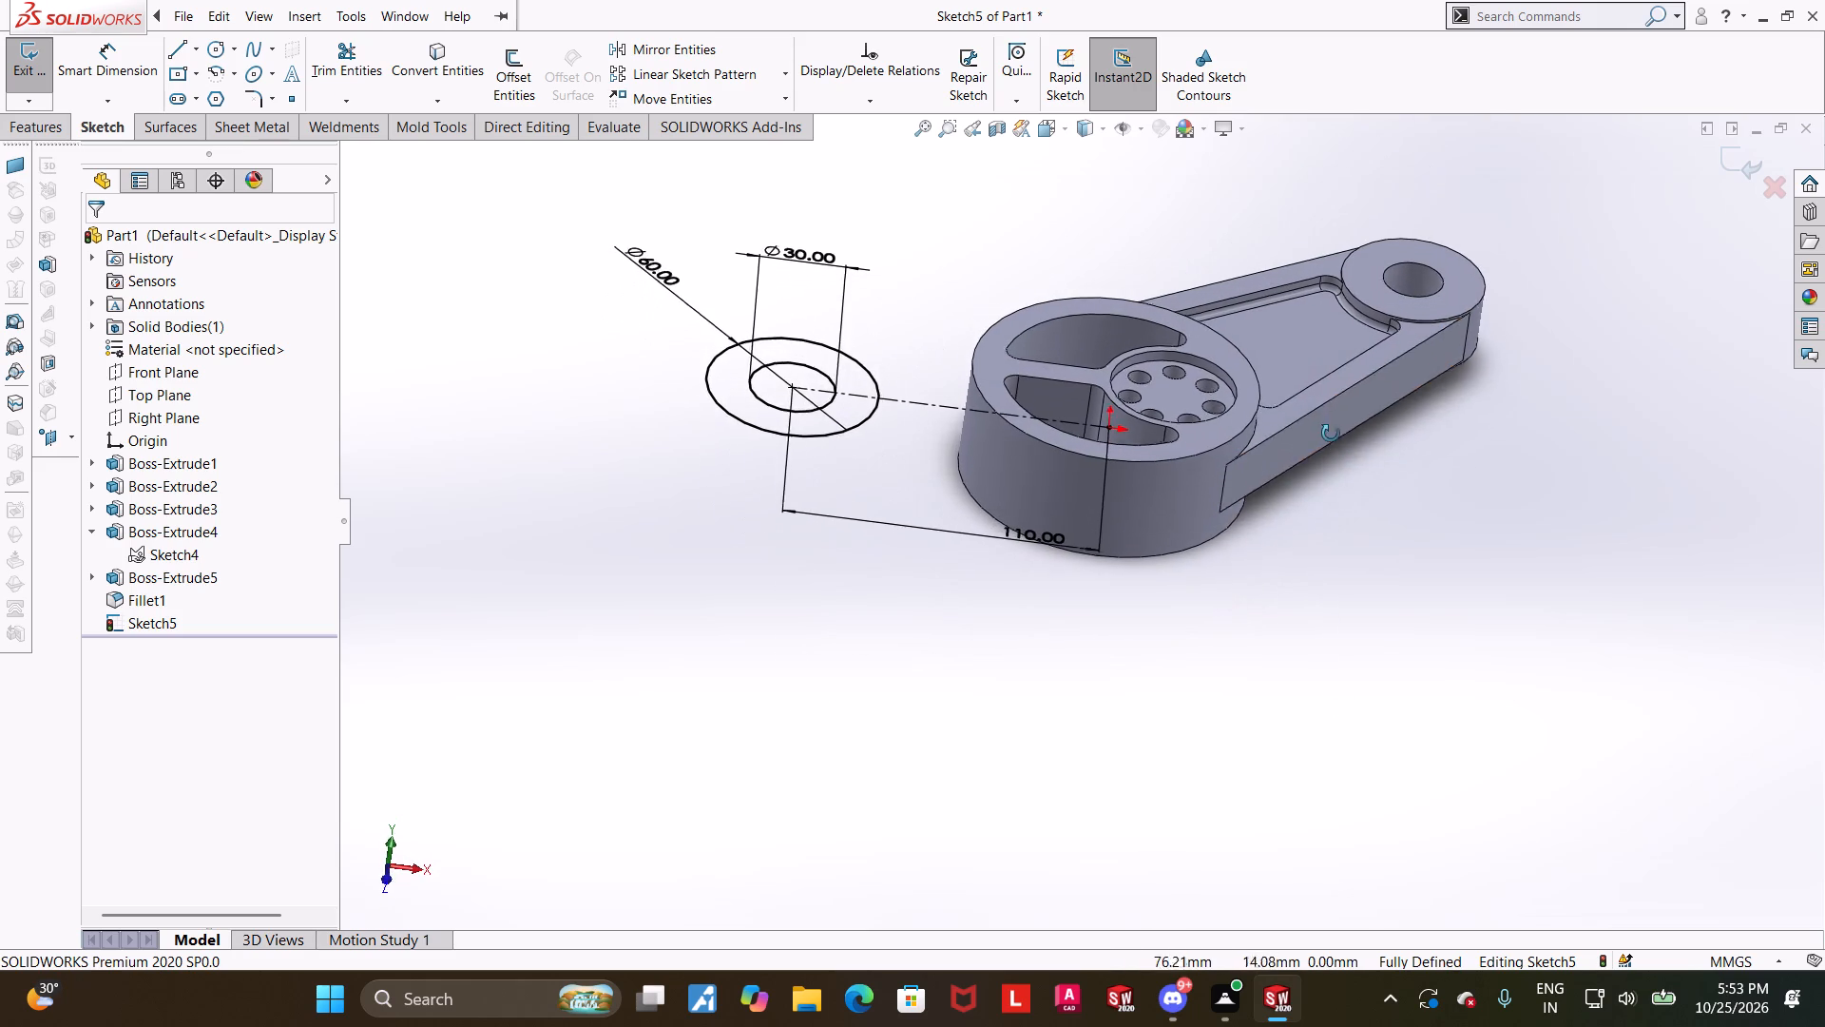
middle_drag(1331, 434, 1333, 436)
click(1725, 169)
click(36, 82)
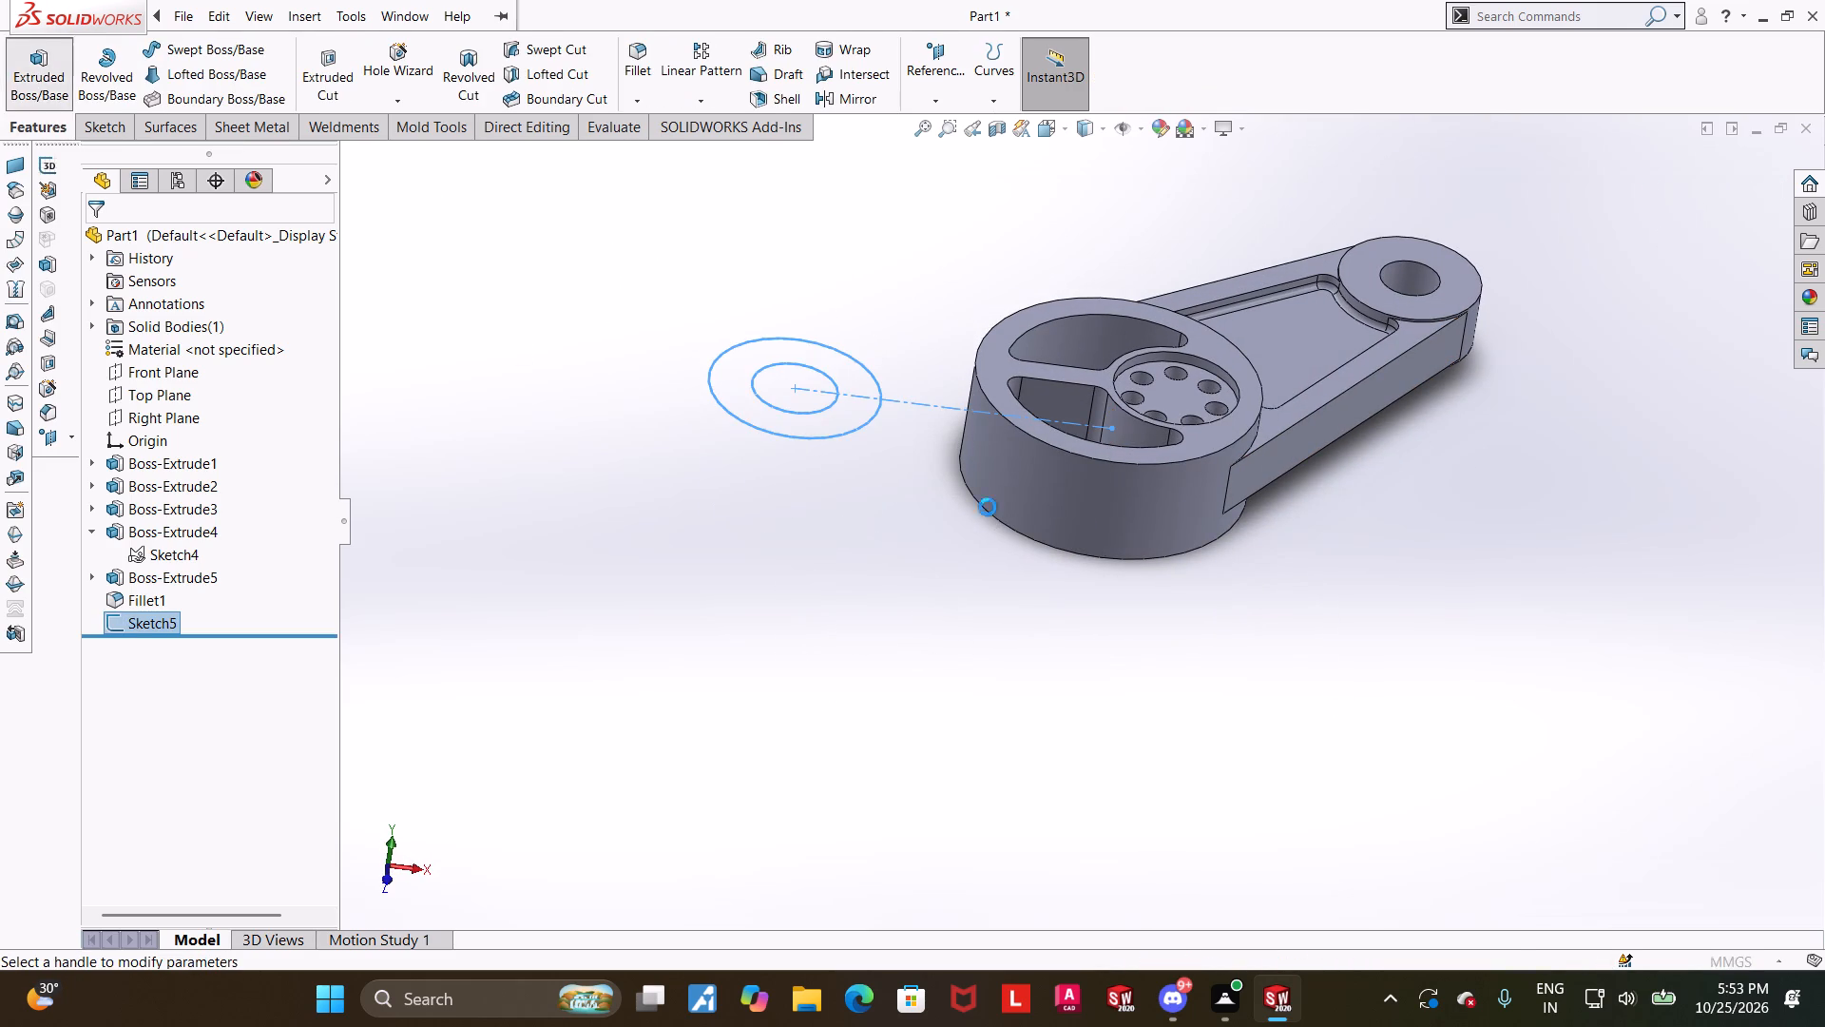
middle_drag(1079, 526, 1136, 575)
click(191, 374)
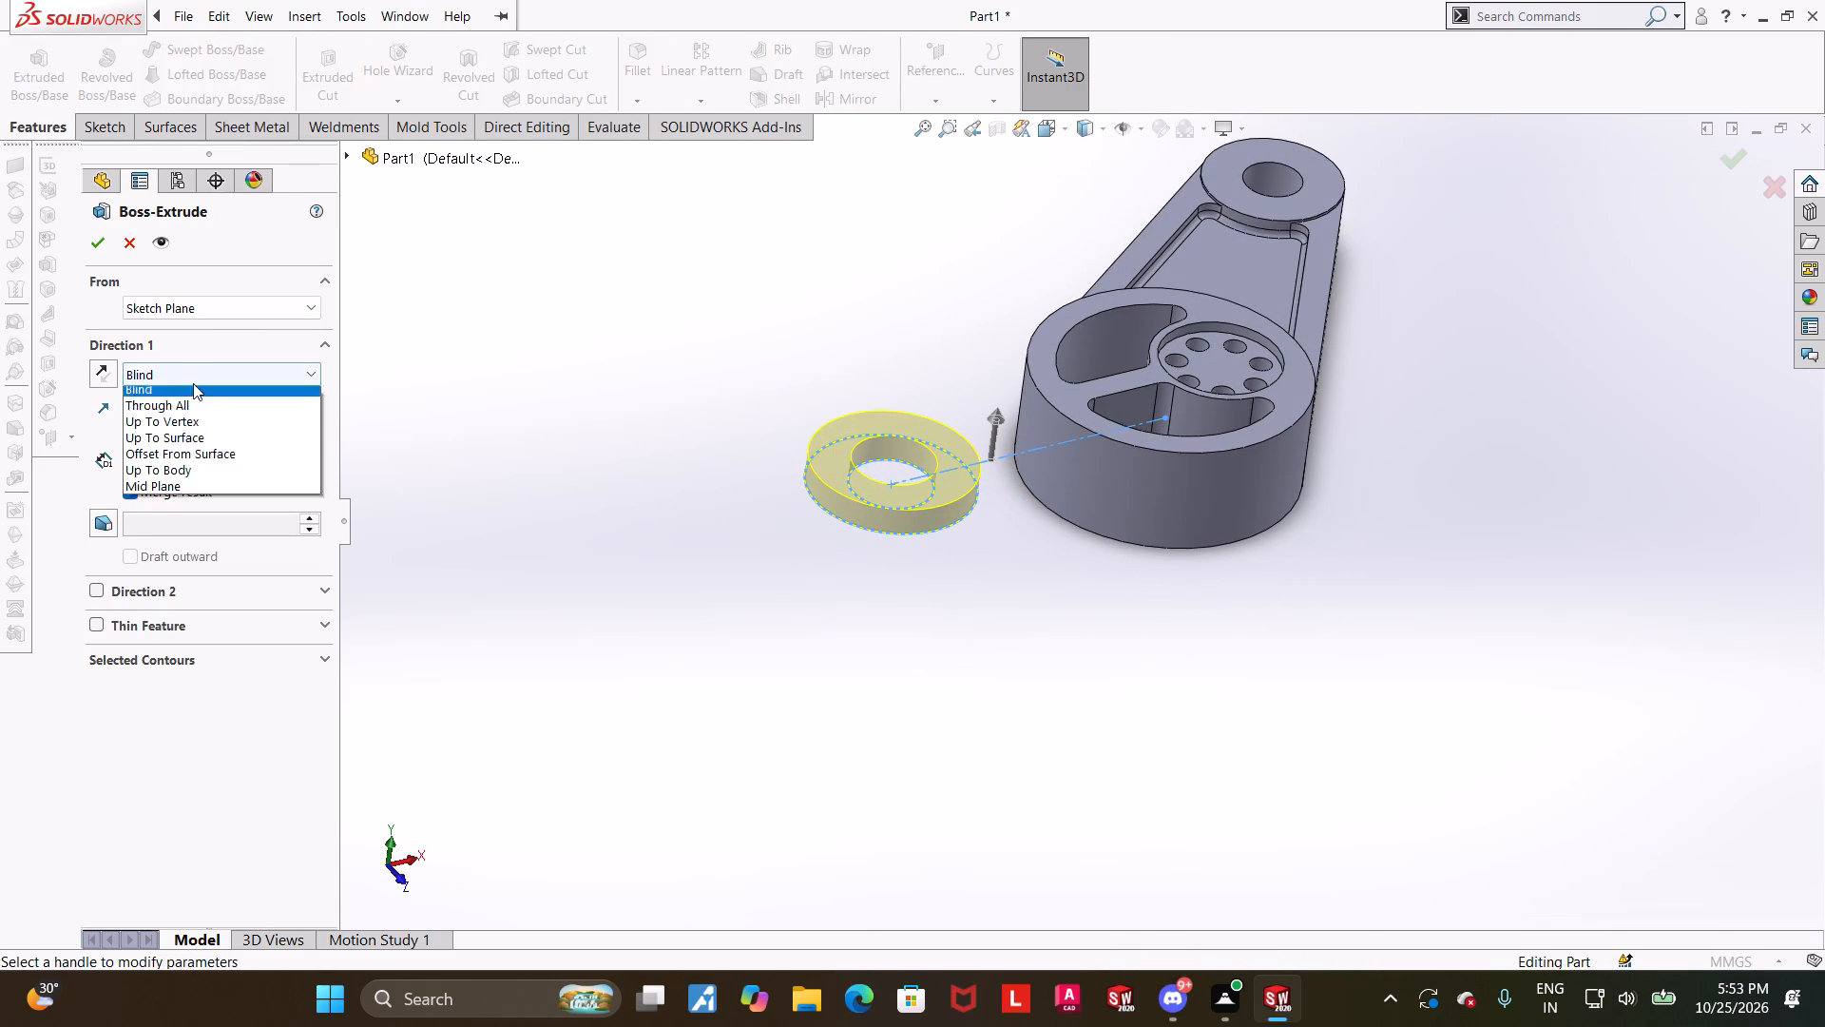
click(170, 486)
scroll(1259, 538, up, 3)
scroll(1227, 482, down, 3)
middle_drag(1220, 530, 1178, 513)
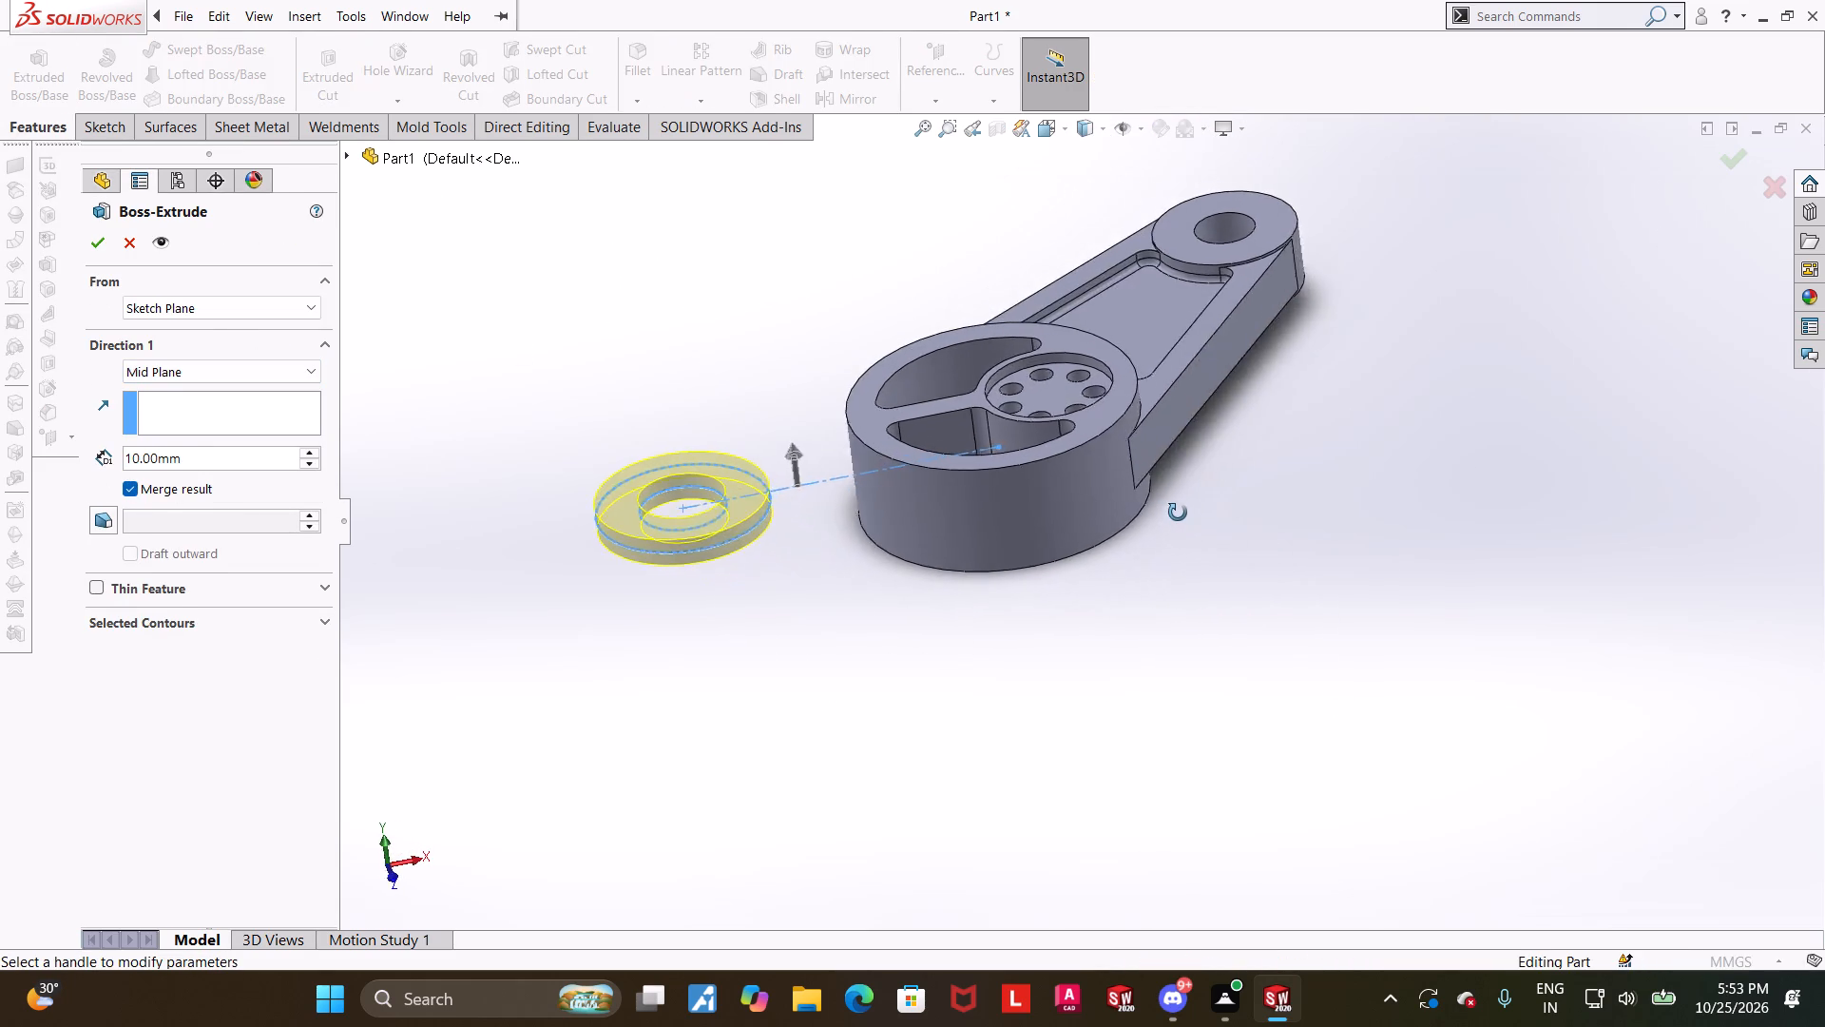
middle_drag(1178, 513, 1205, 517)
middle_drag(907, 530, 957, 529)
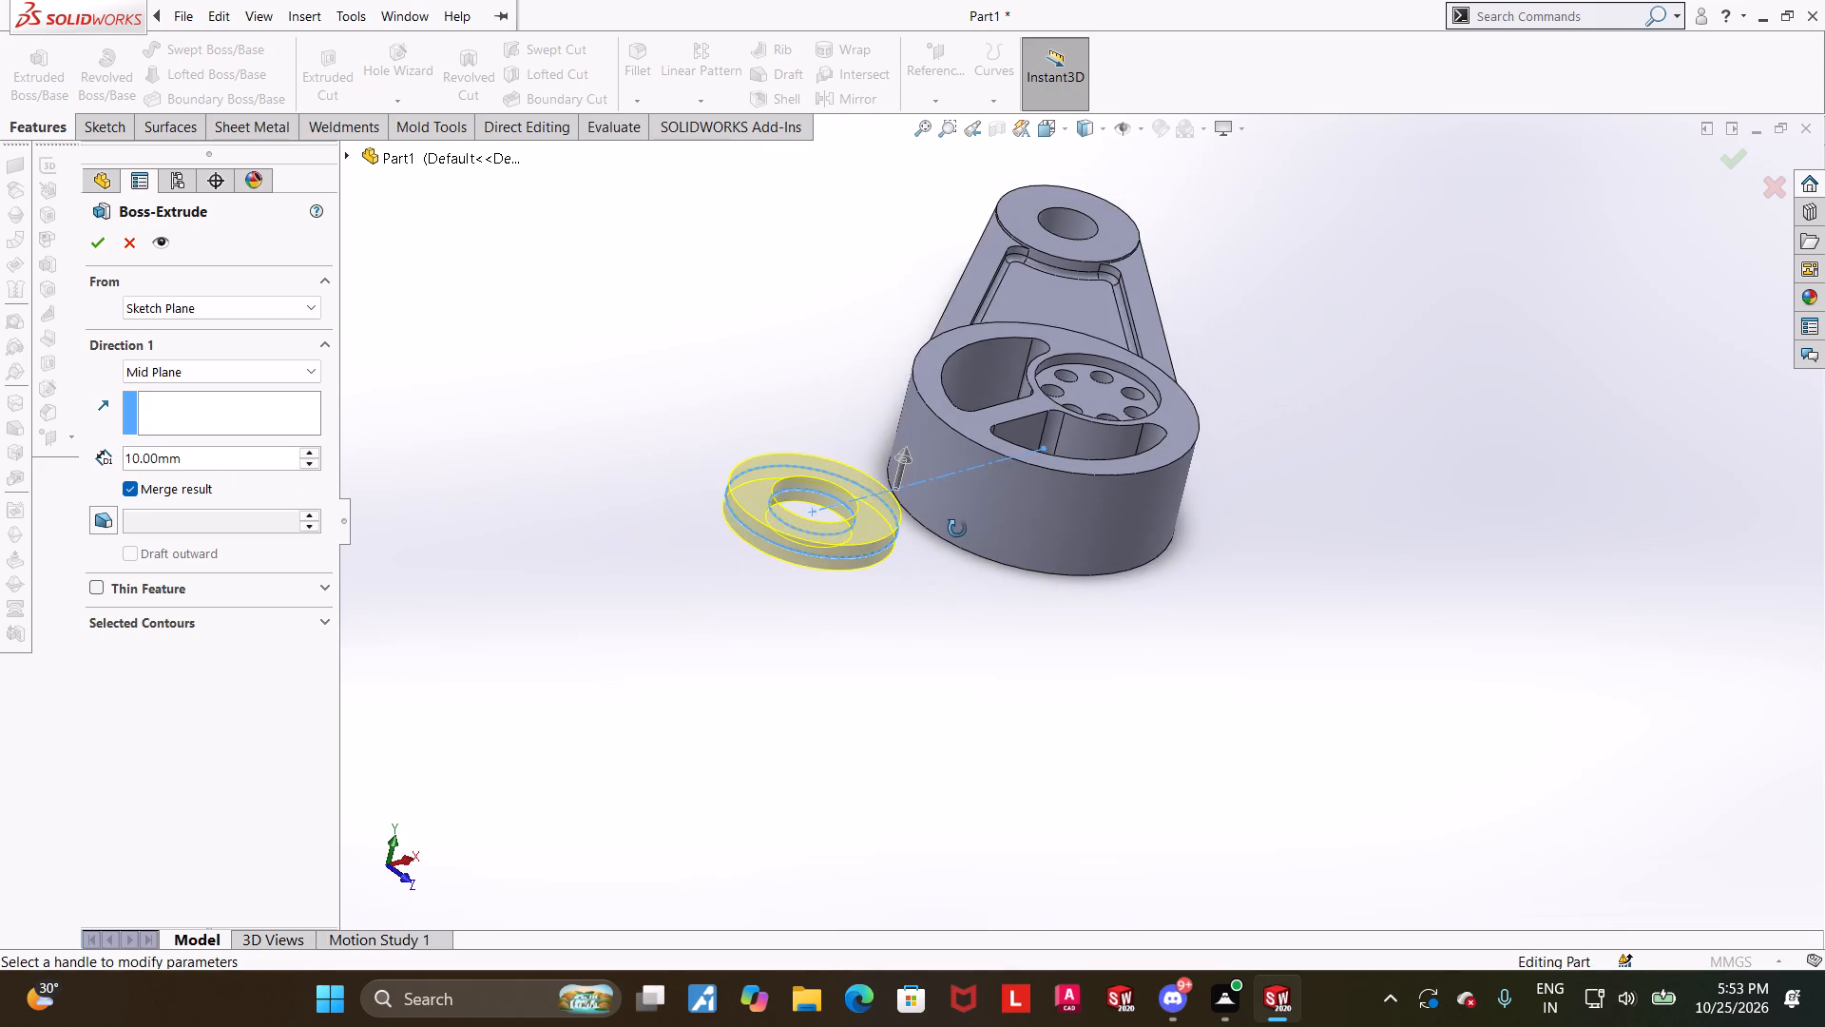
middle_drag(957, 529, 942, 529)
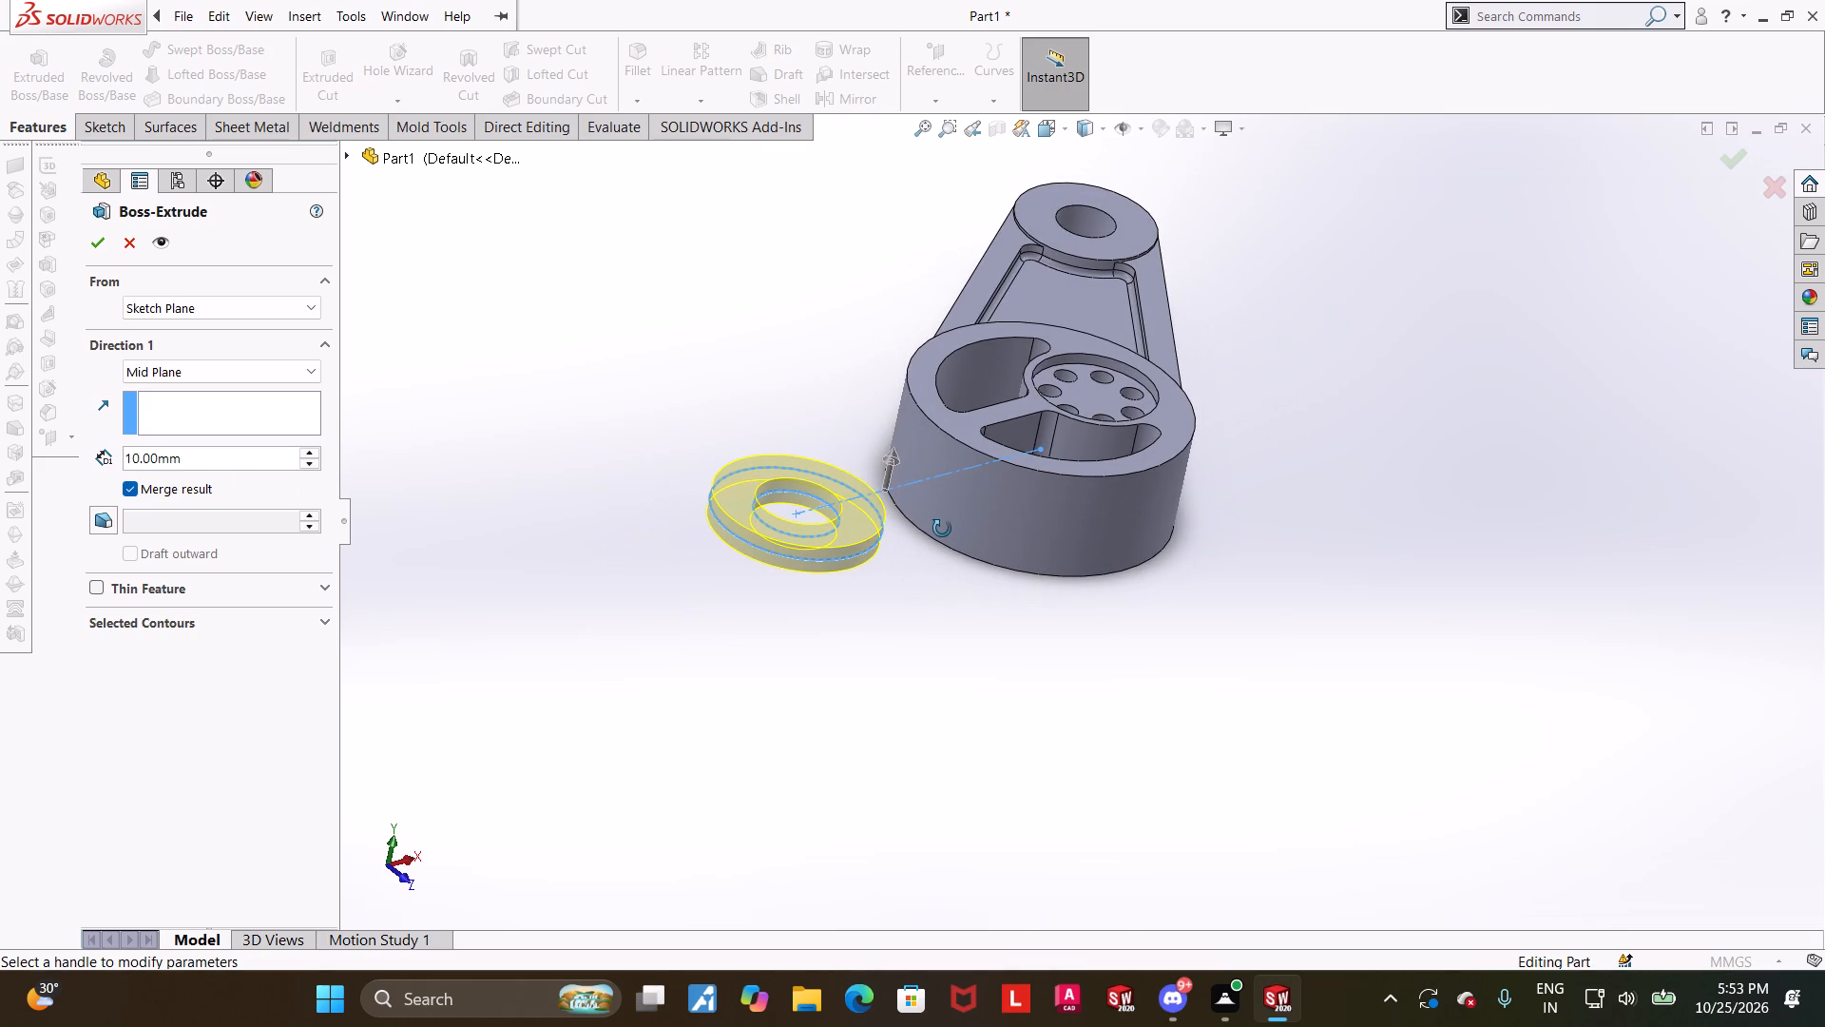
middle_drag(942, 529, 940, 529)
click(202, 459)
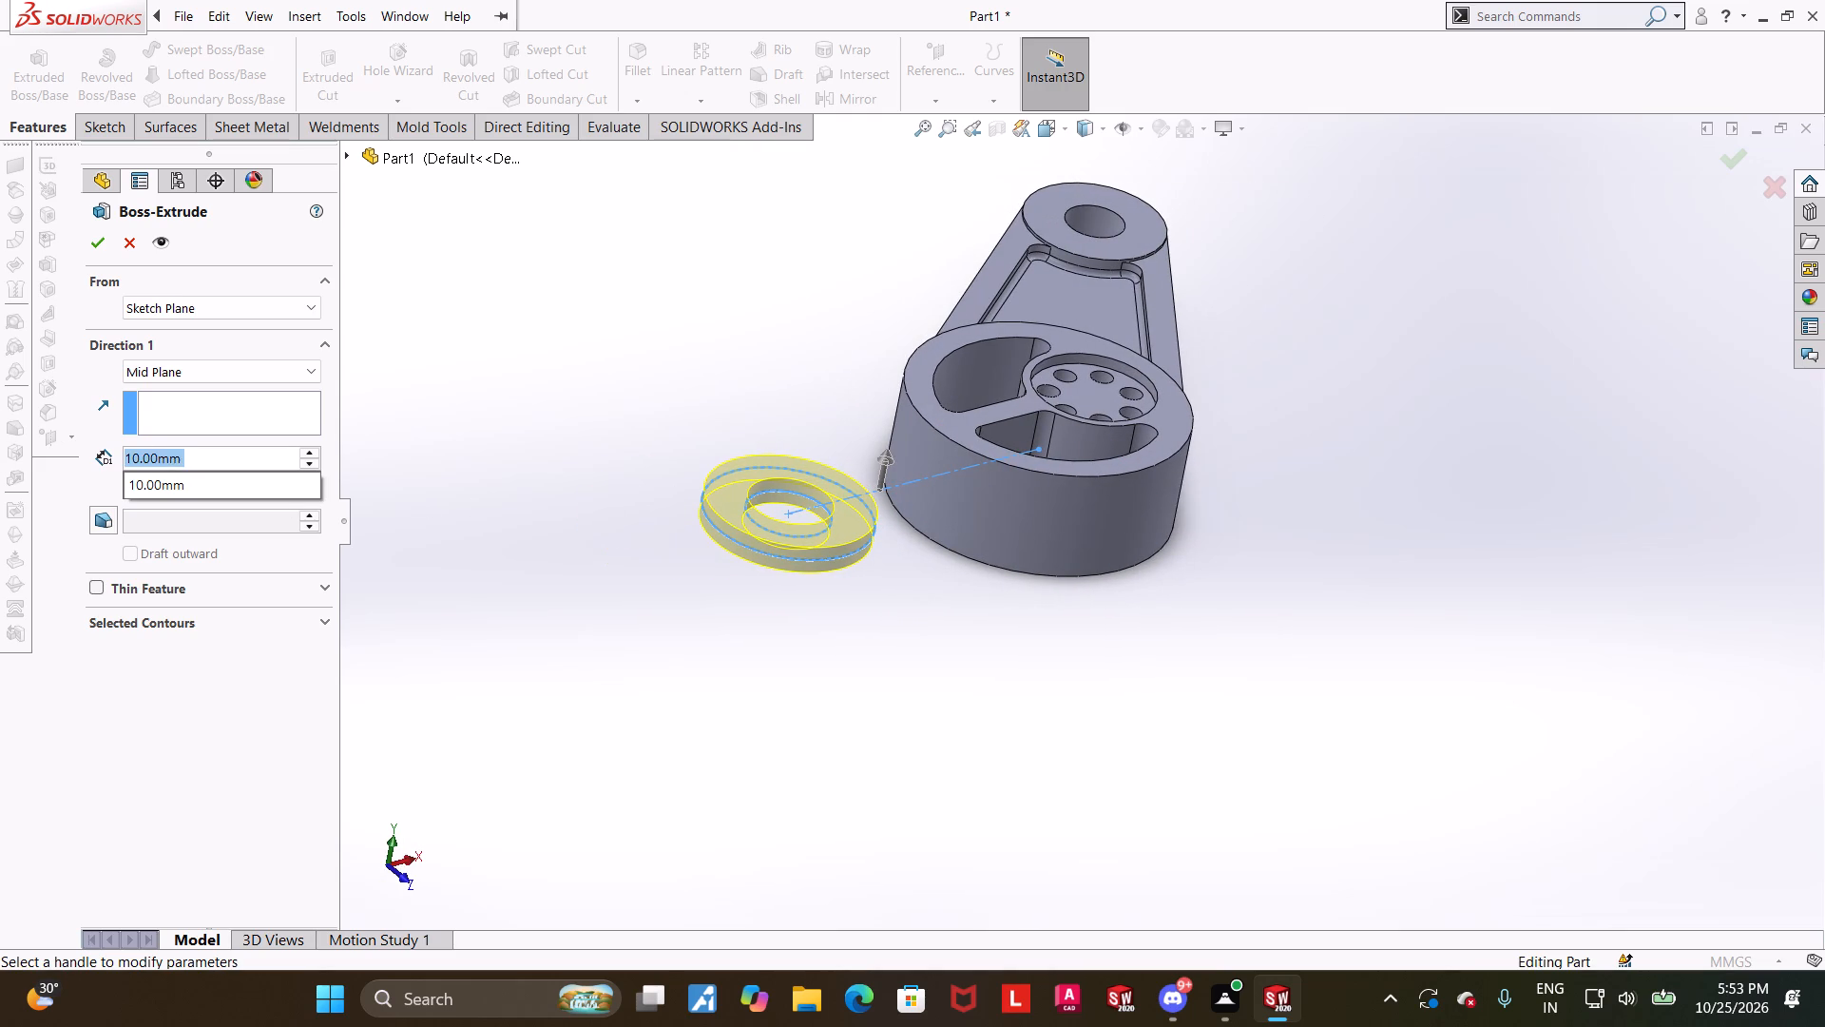
drag(215, 456, 86, 471)
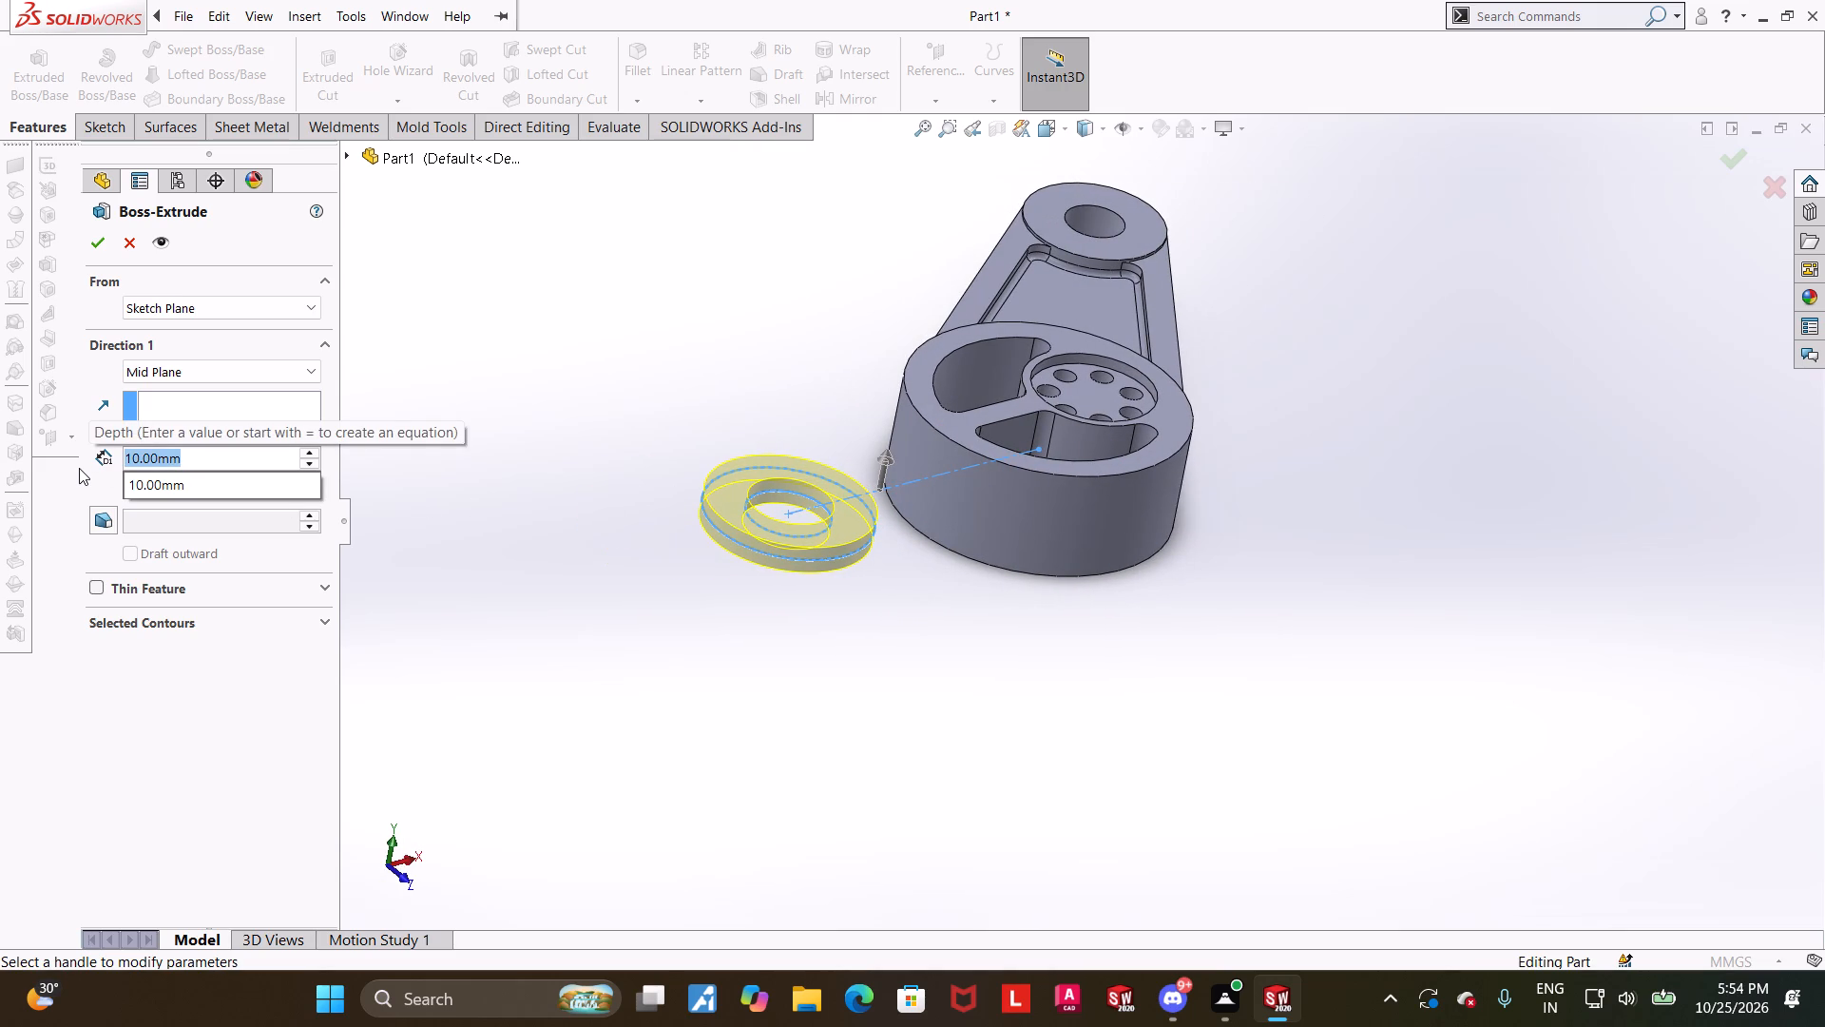
text(40)
key(Return)
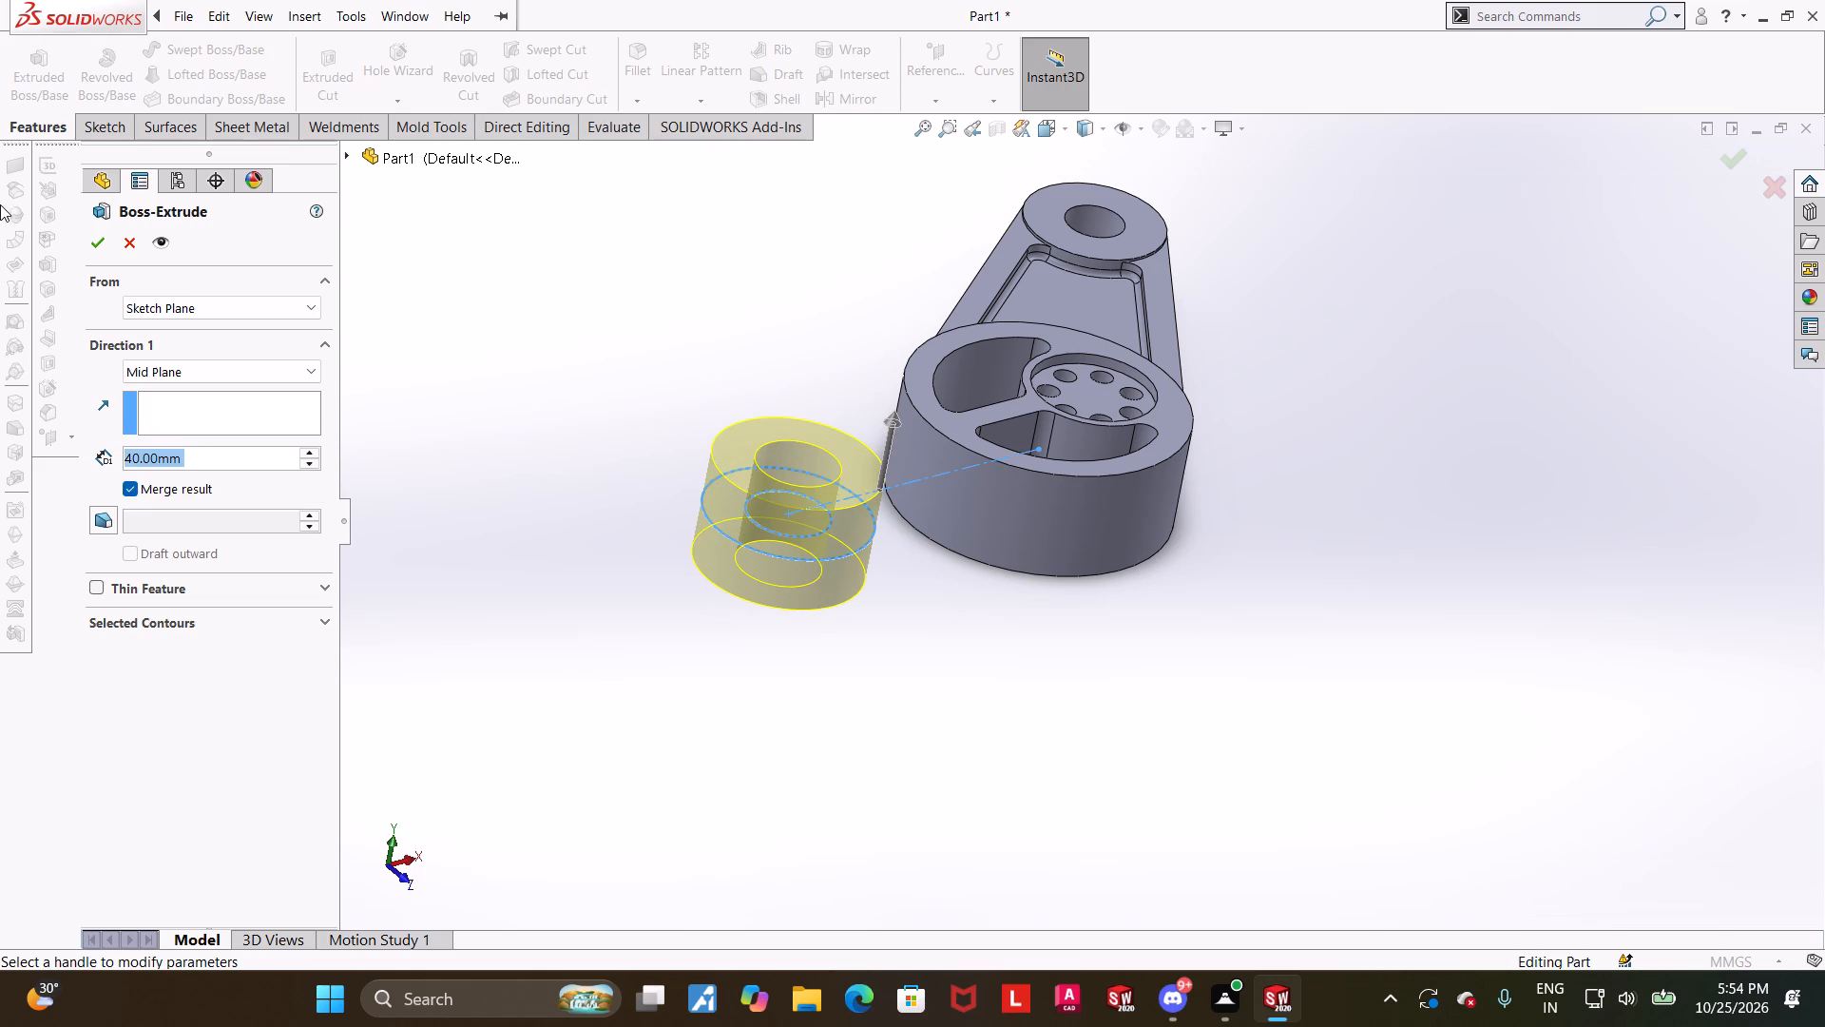
click(107, 237)
click(1210, 671)
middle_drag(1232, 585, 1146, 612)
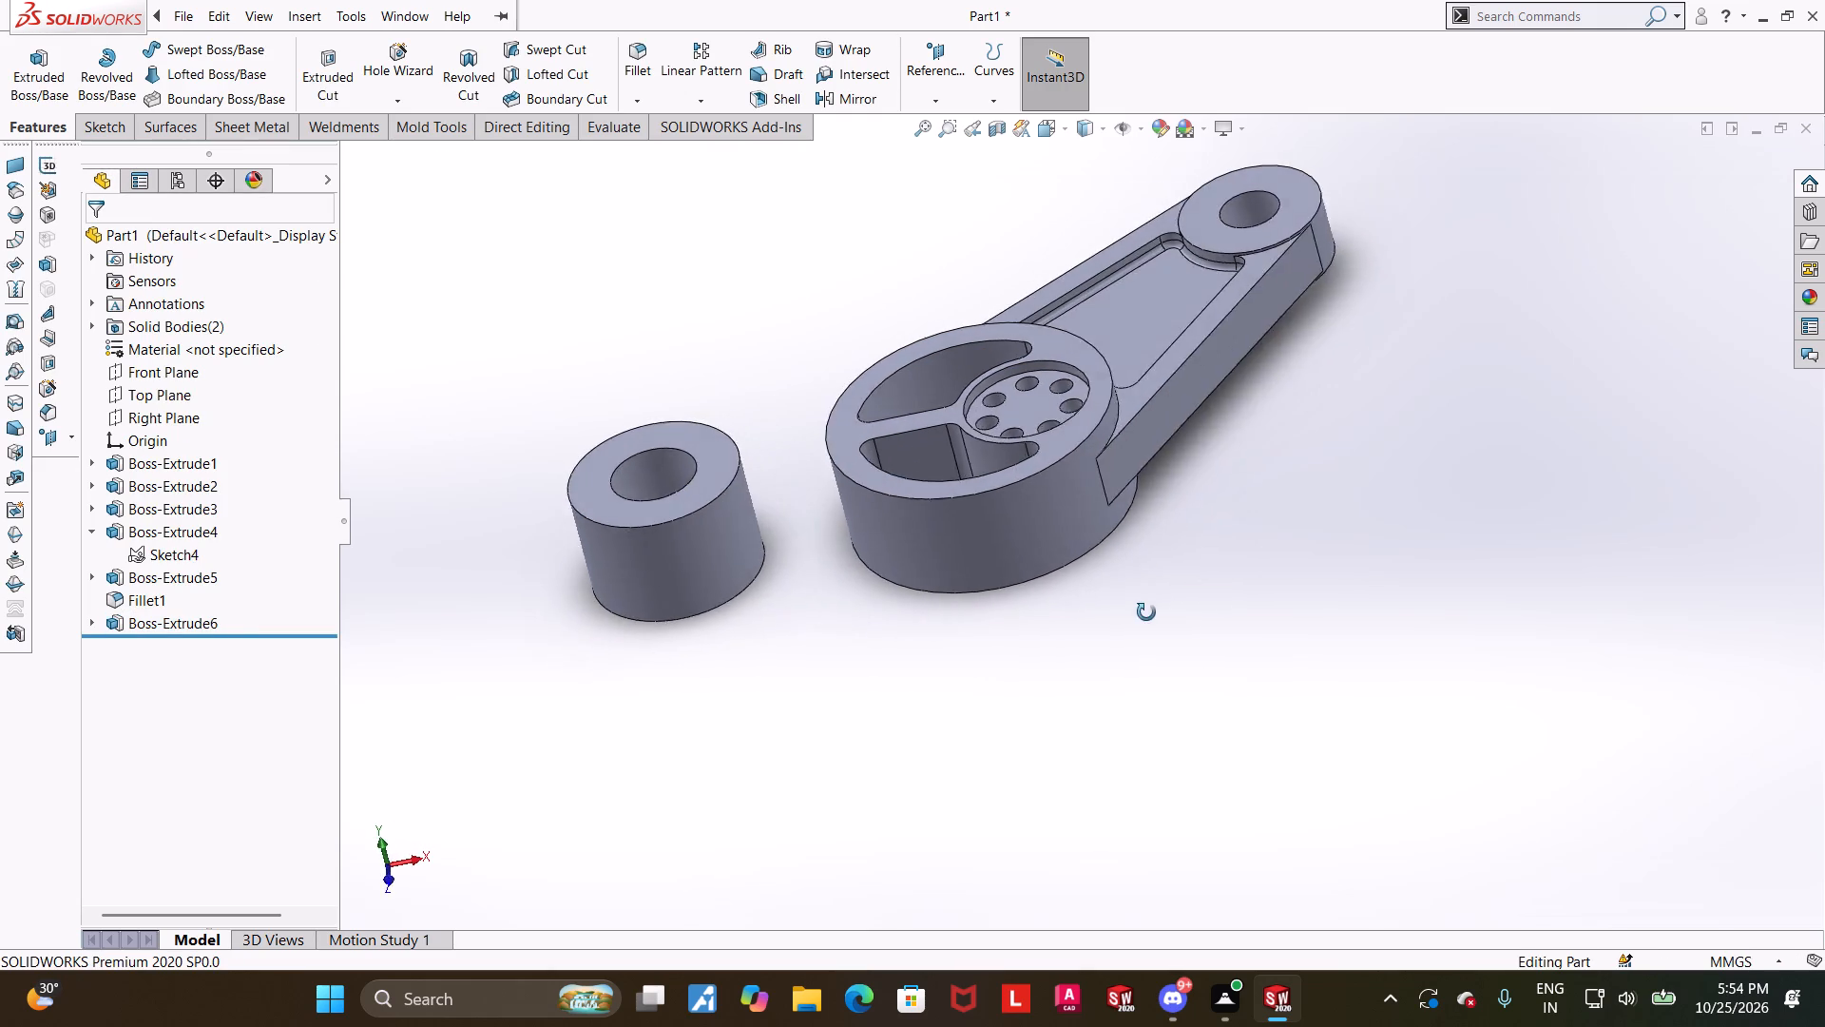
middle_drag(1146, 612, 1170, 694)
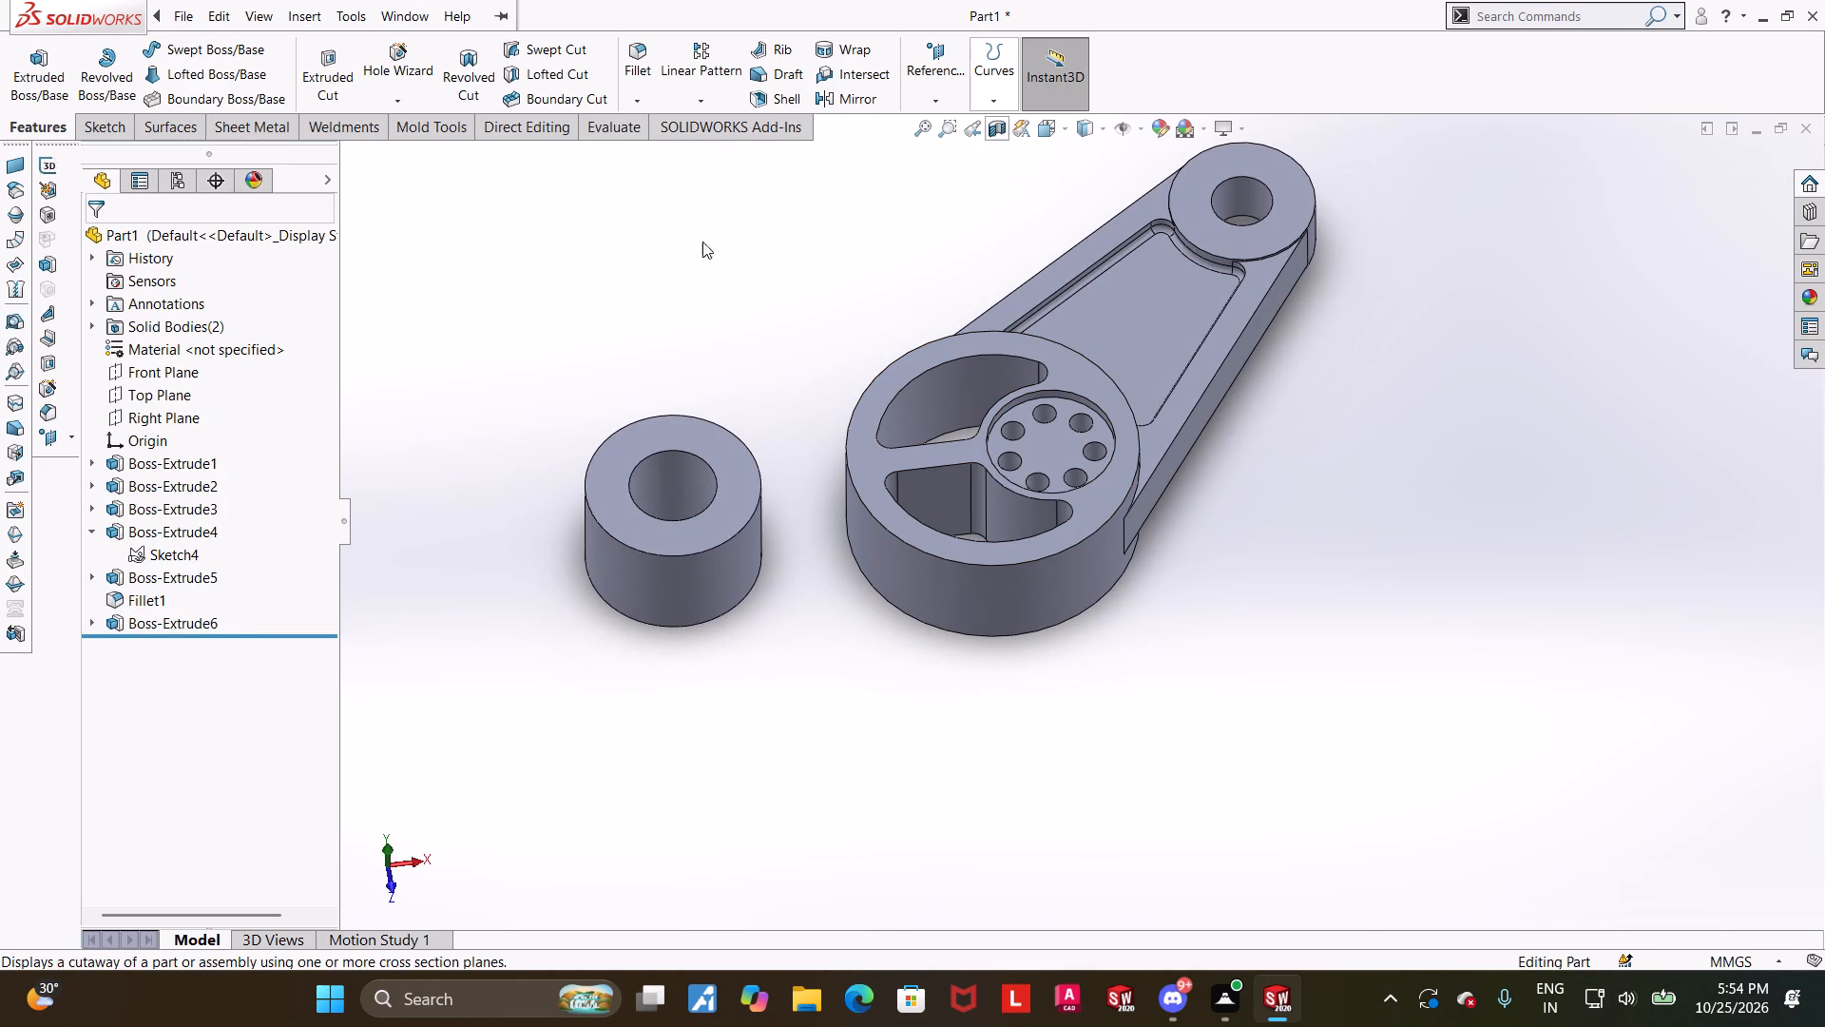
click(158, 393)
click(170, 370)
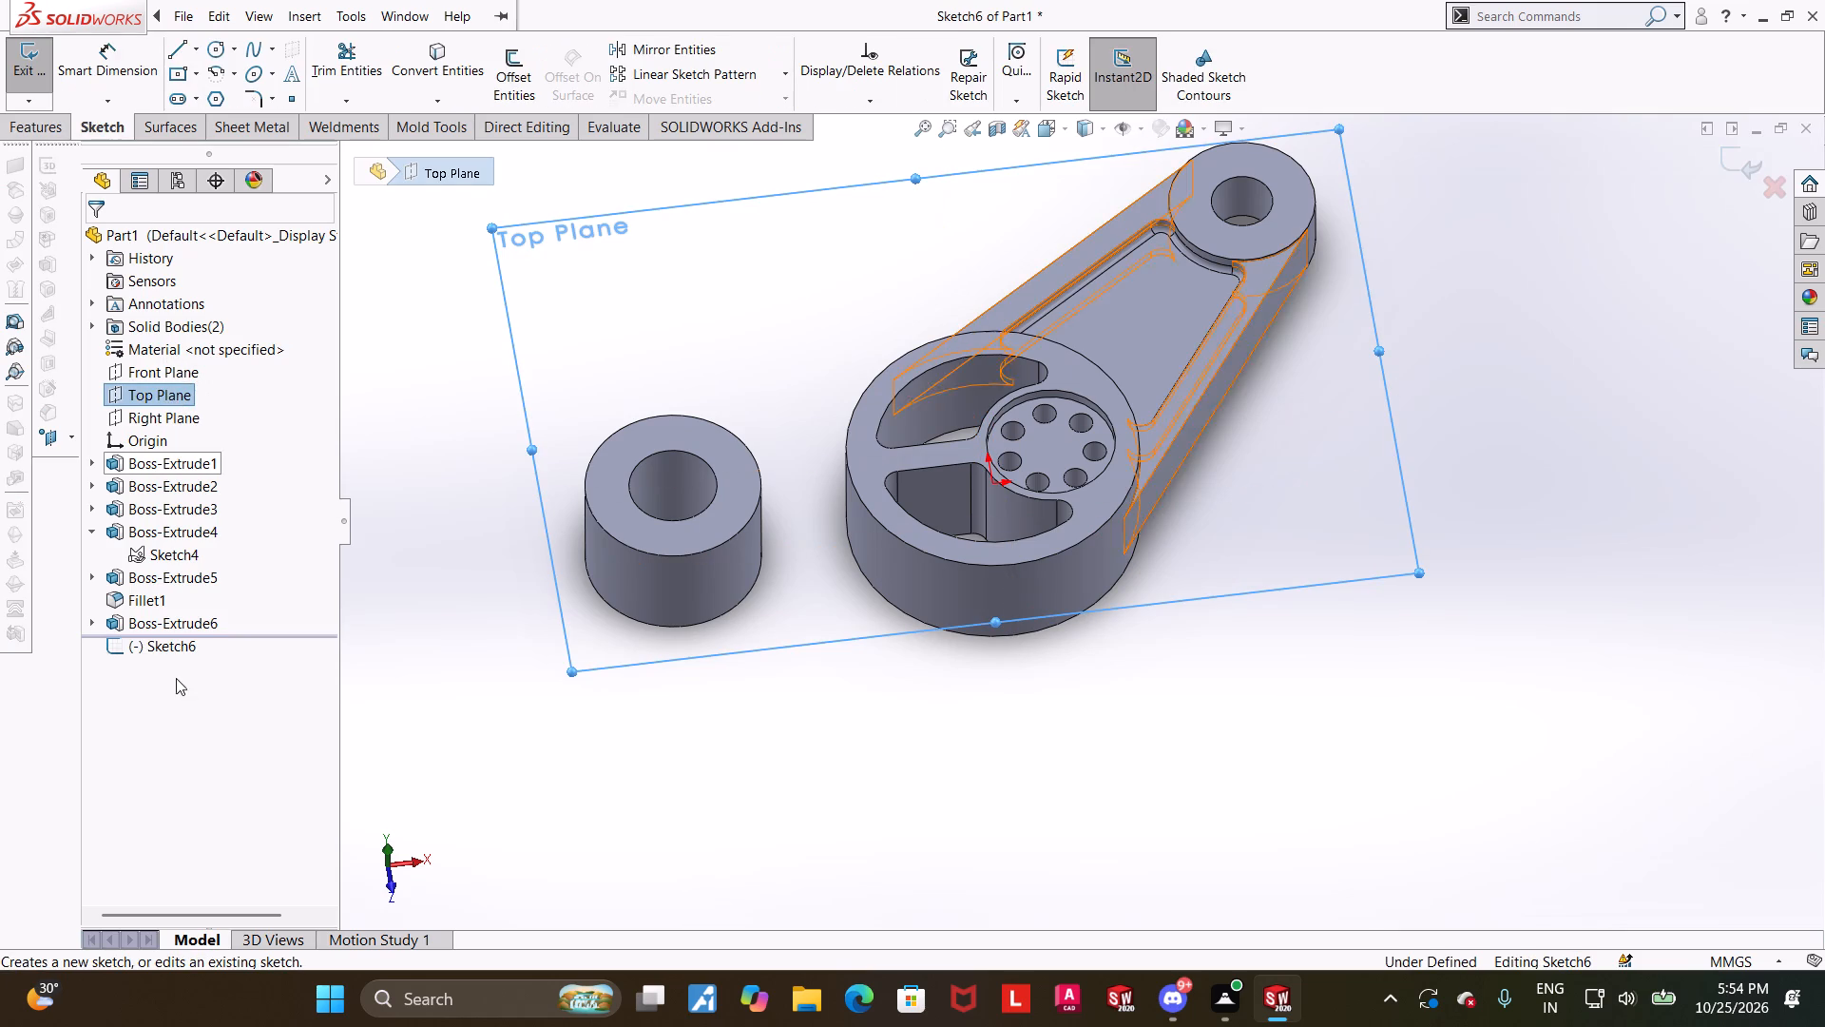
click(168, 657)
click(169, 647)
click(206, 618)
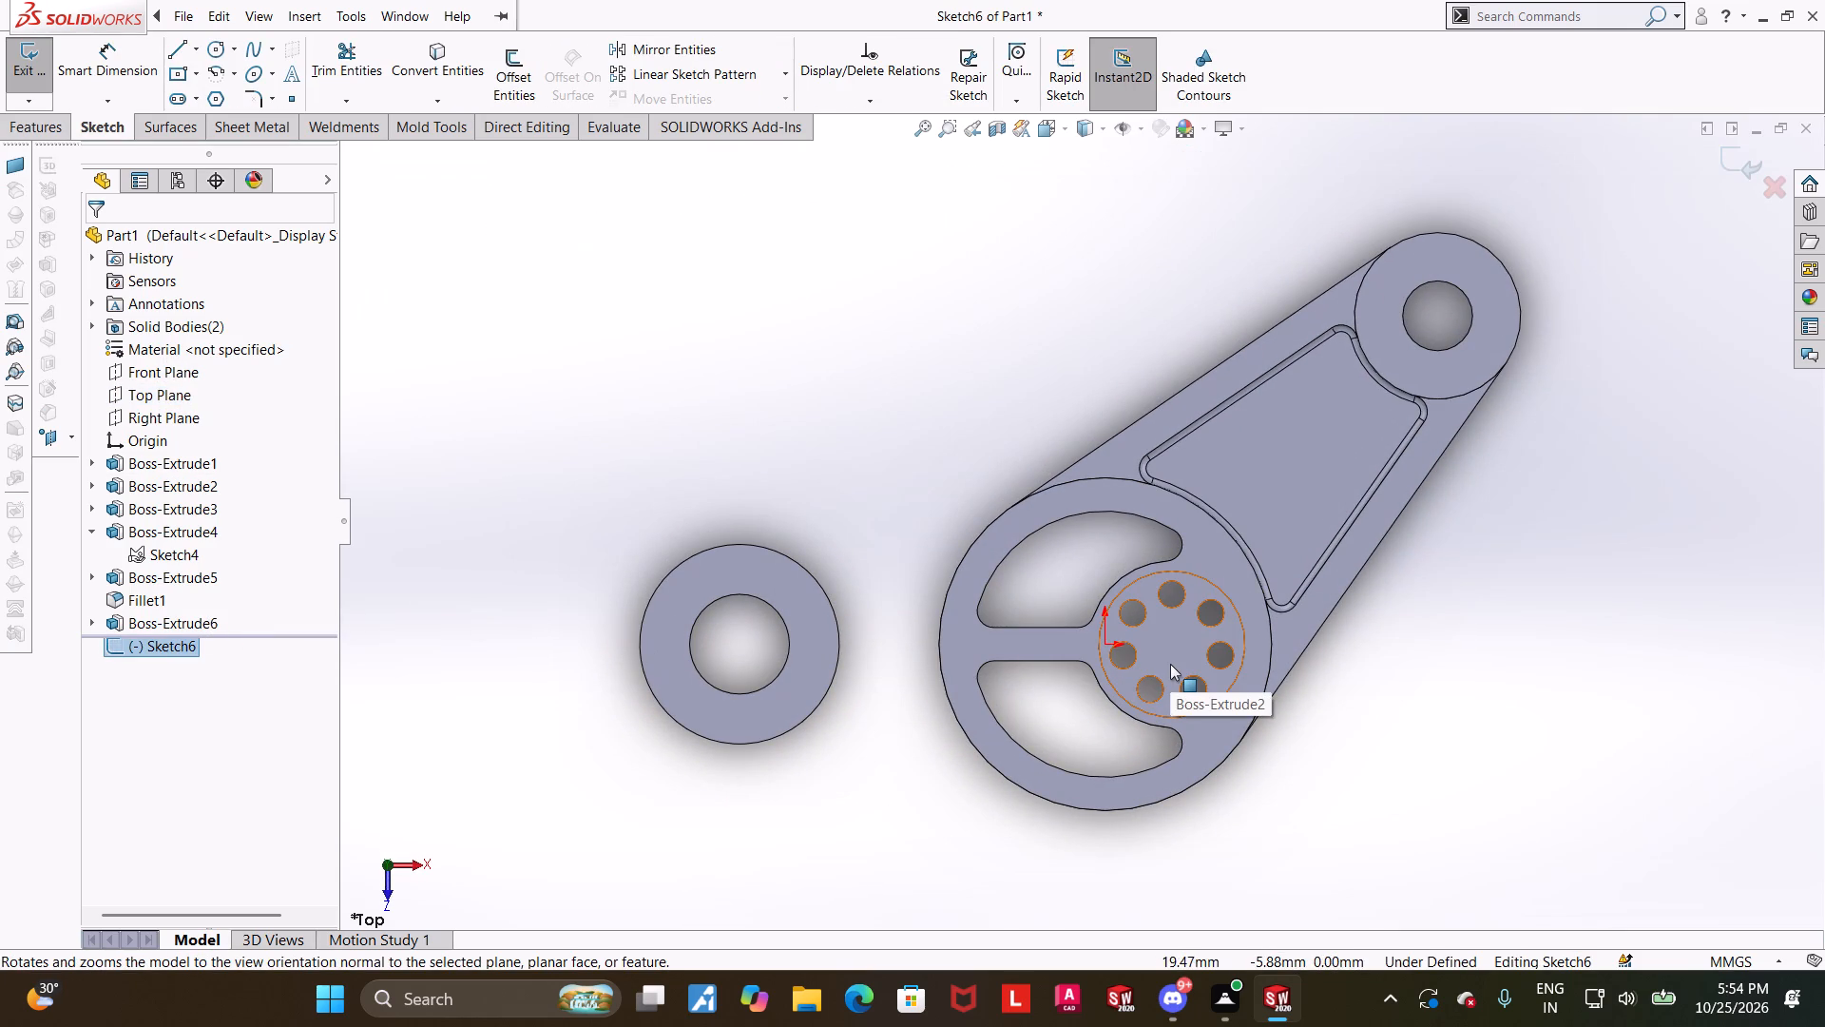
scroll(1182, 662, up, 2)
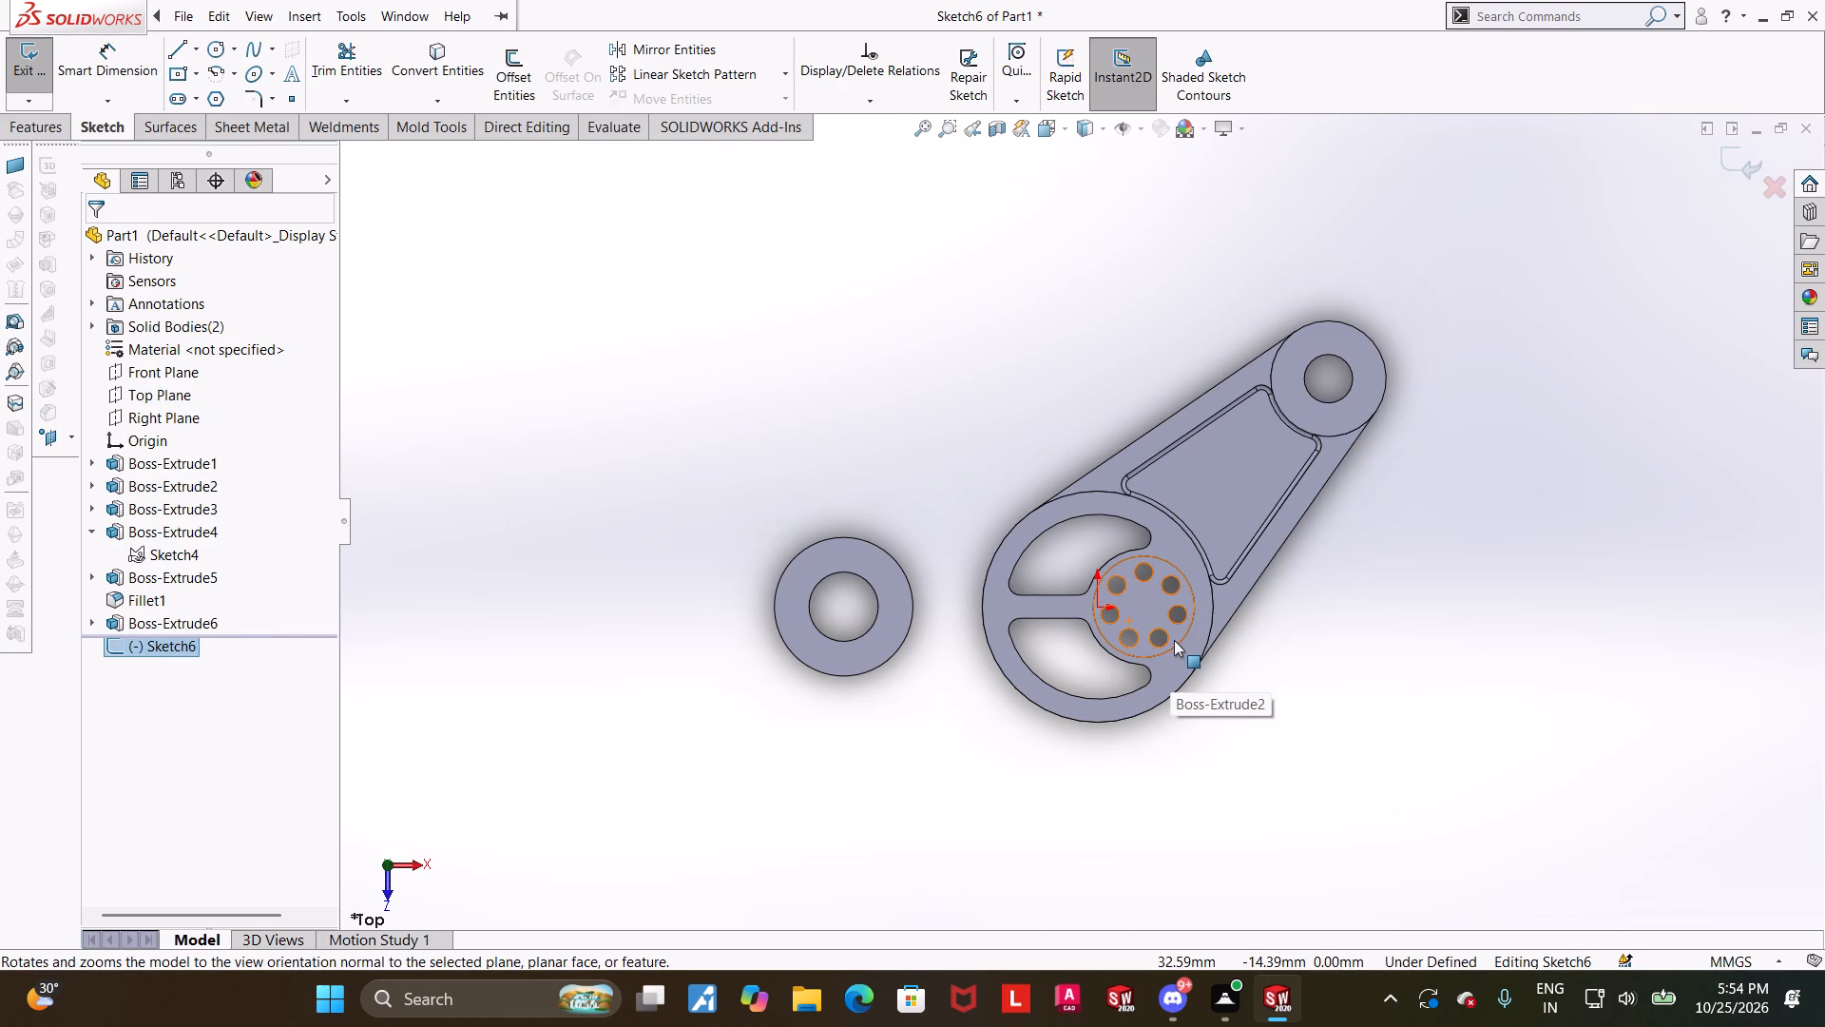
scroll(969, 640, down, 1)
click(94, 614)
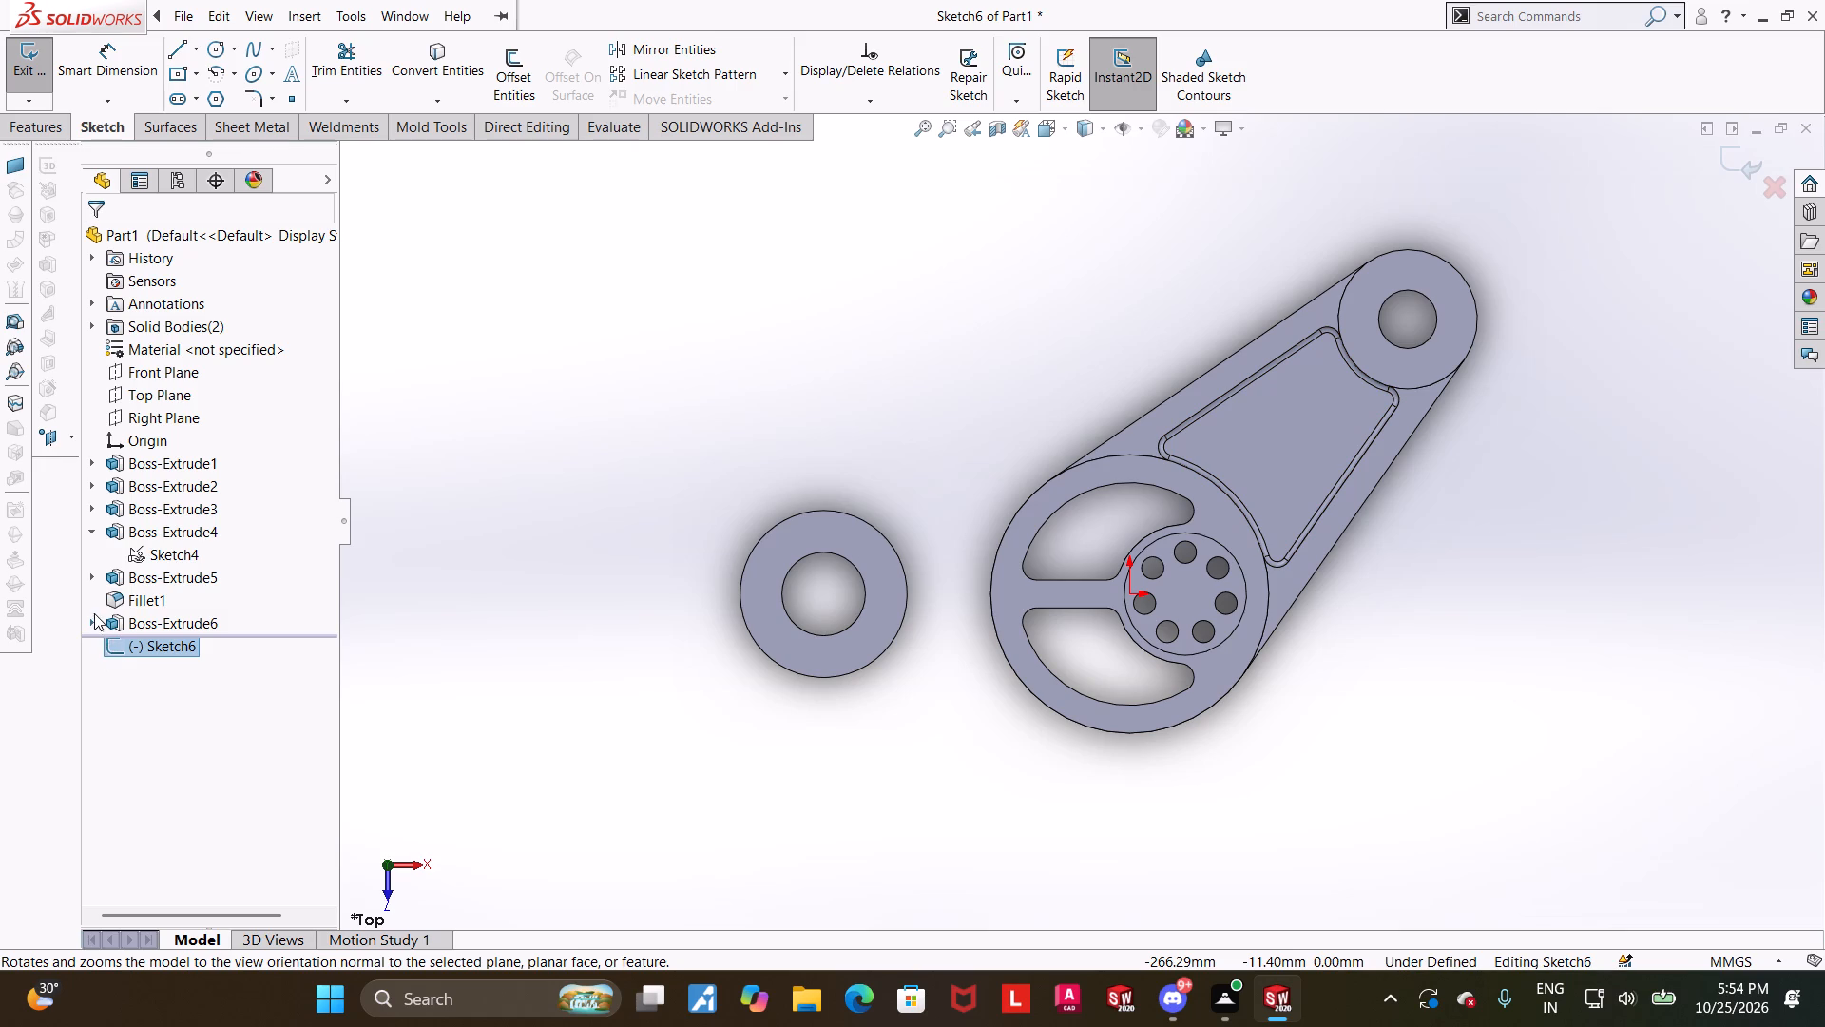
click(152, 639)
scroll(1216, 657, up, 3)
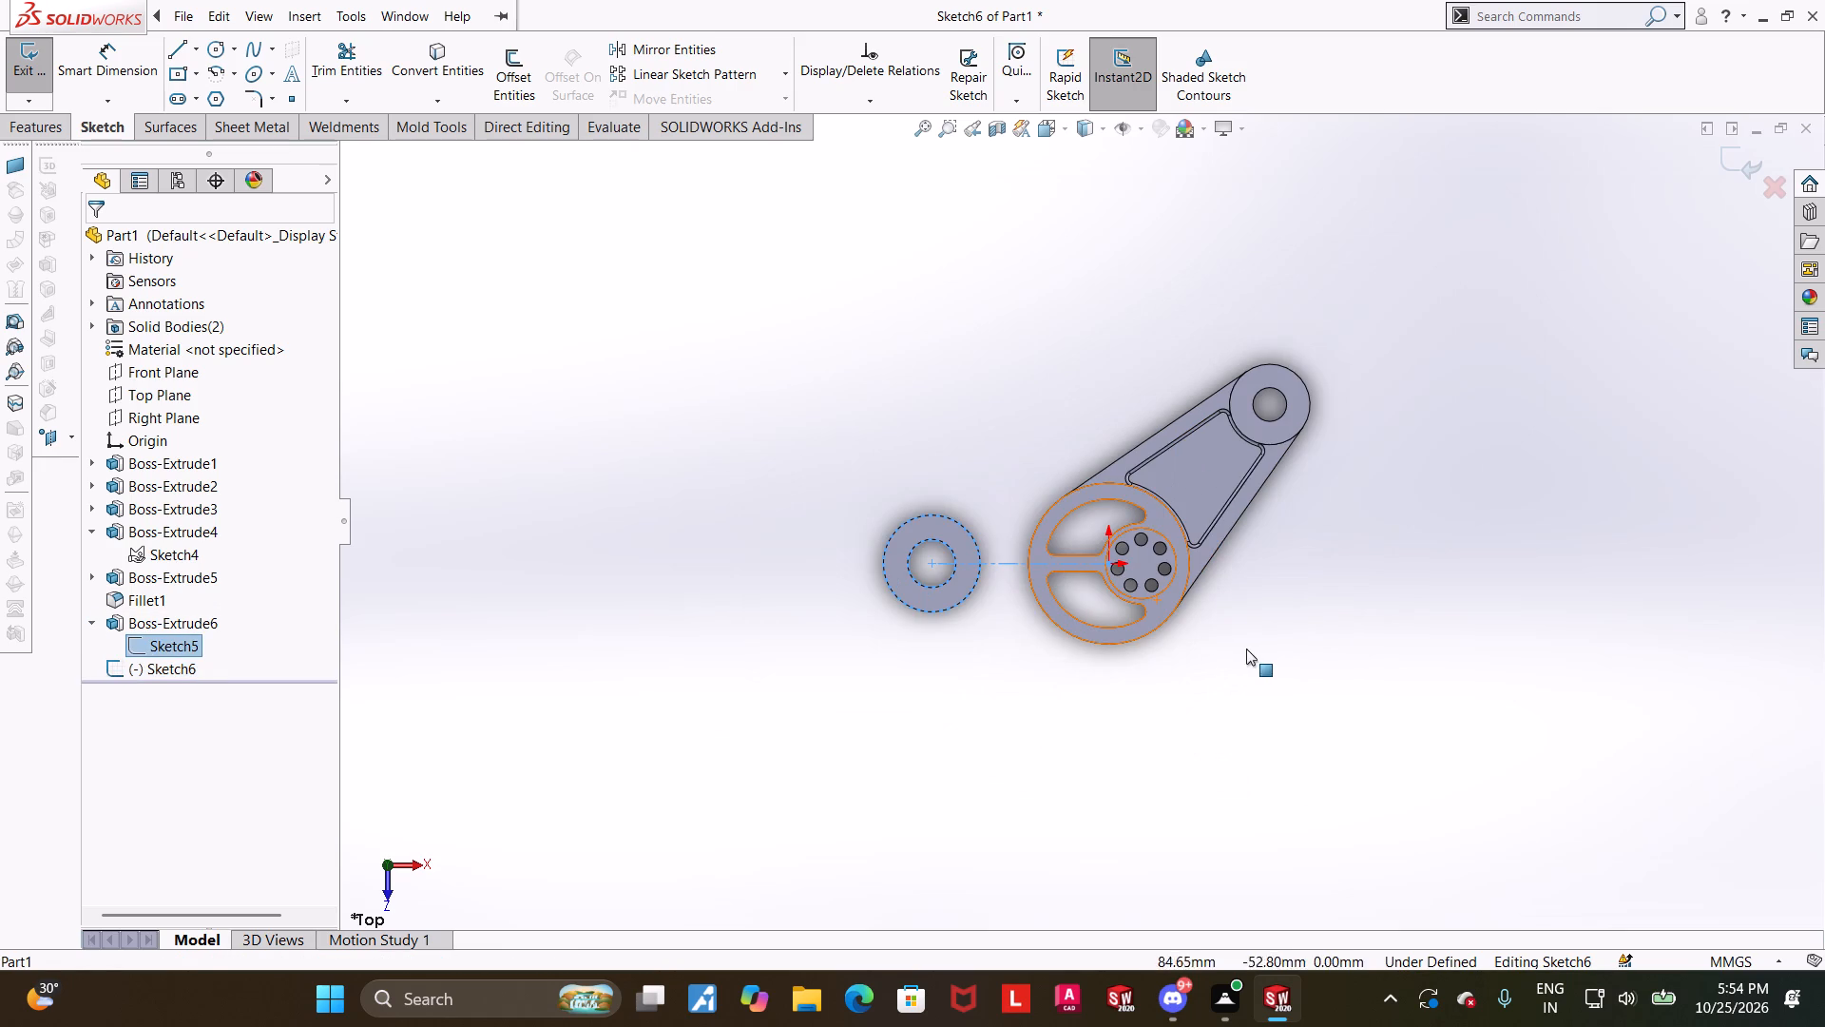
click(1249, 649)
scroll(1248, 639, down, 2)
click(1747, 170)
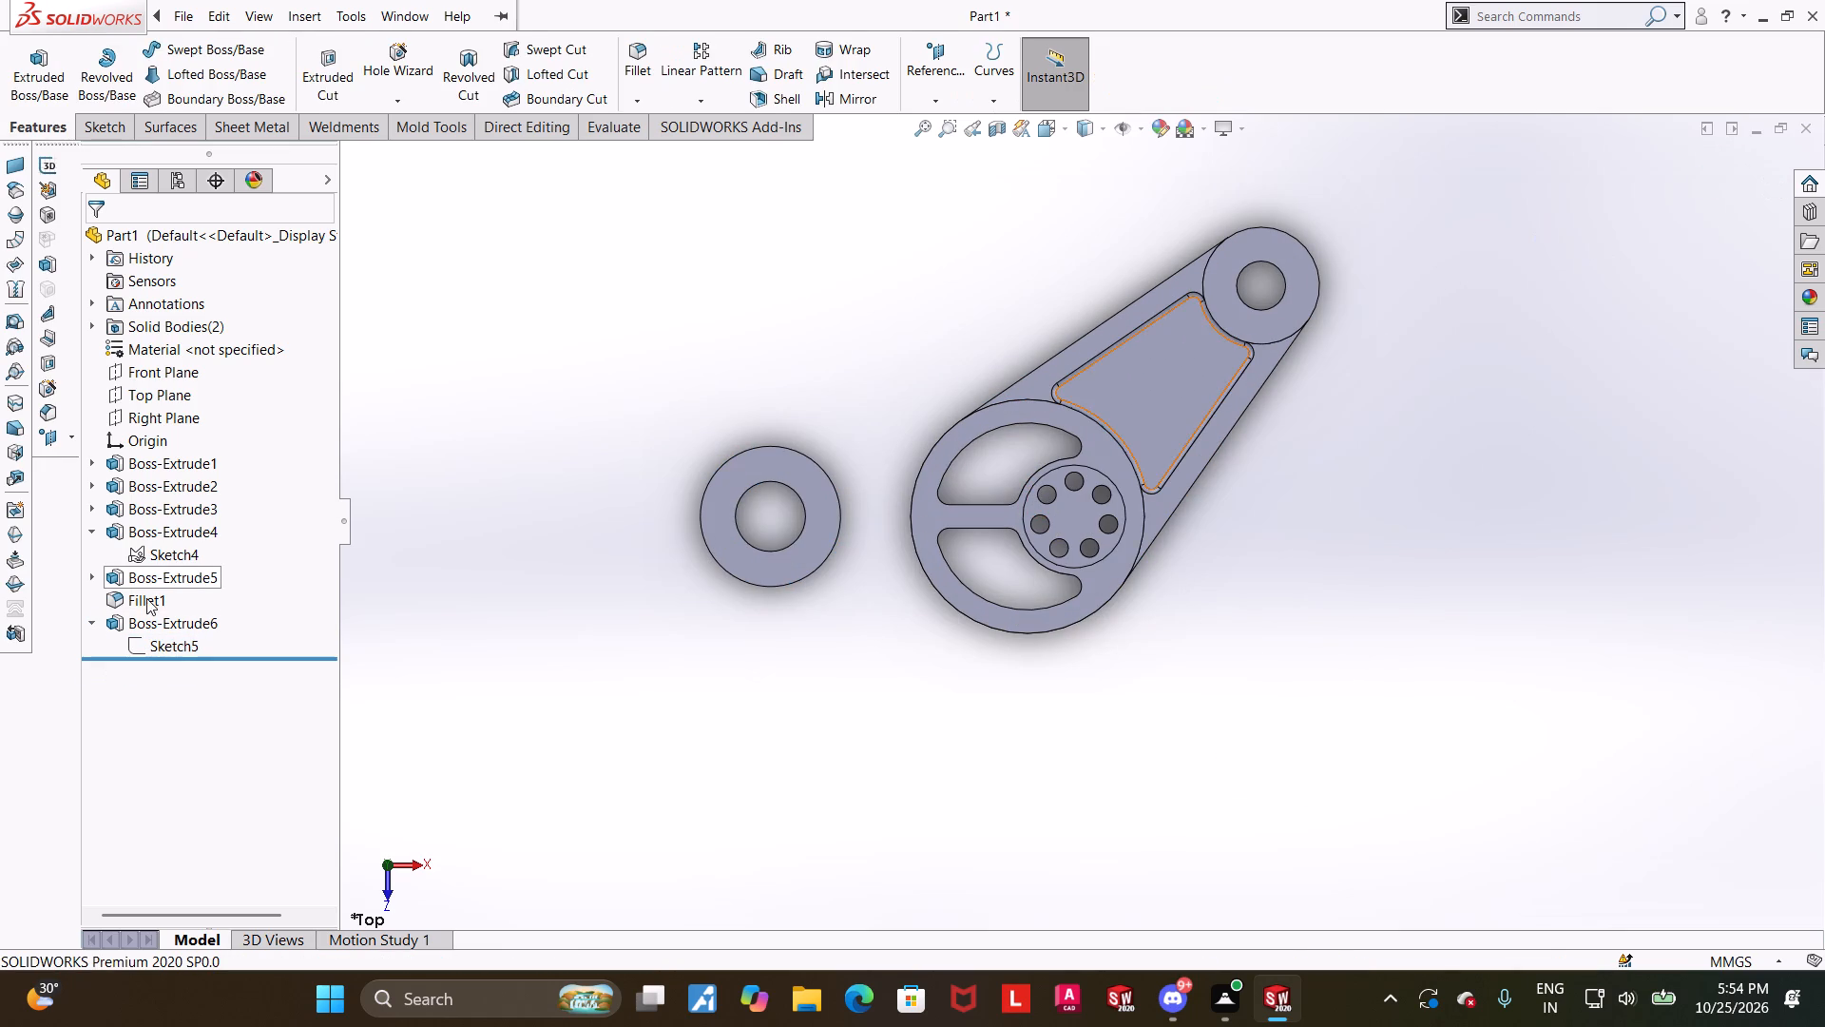
Reopen the 60/30 mm boss's sketch and examine its circles, centerline and dimensions relative to the spoked ring.
click(95, 615)
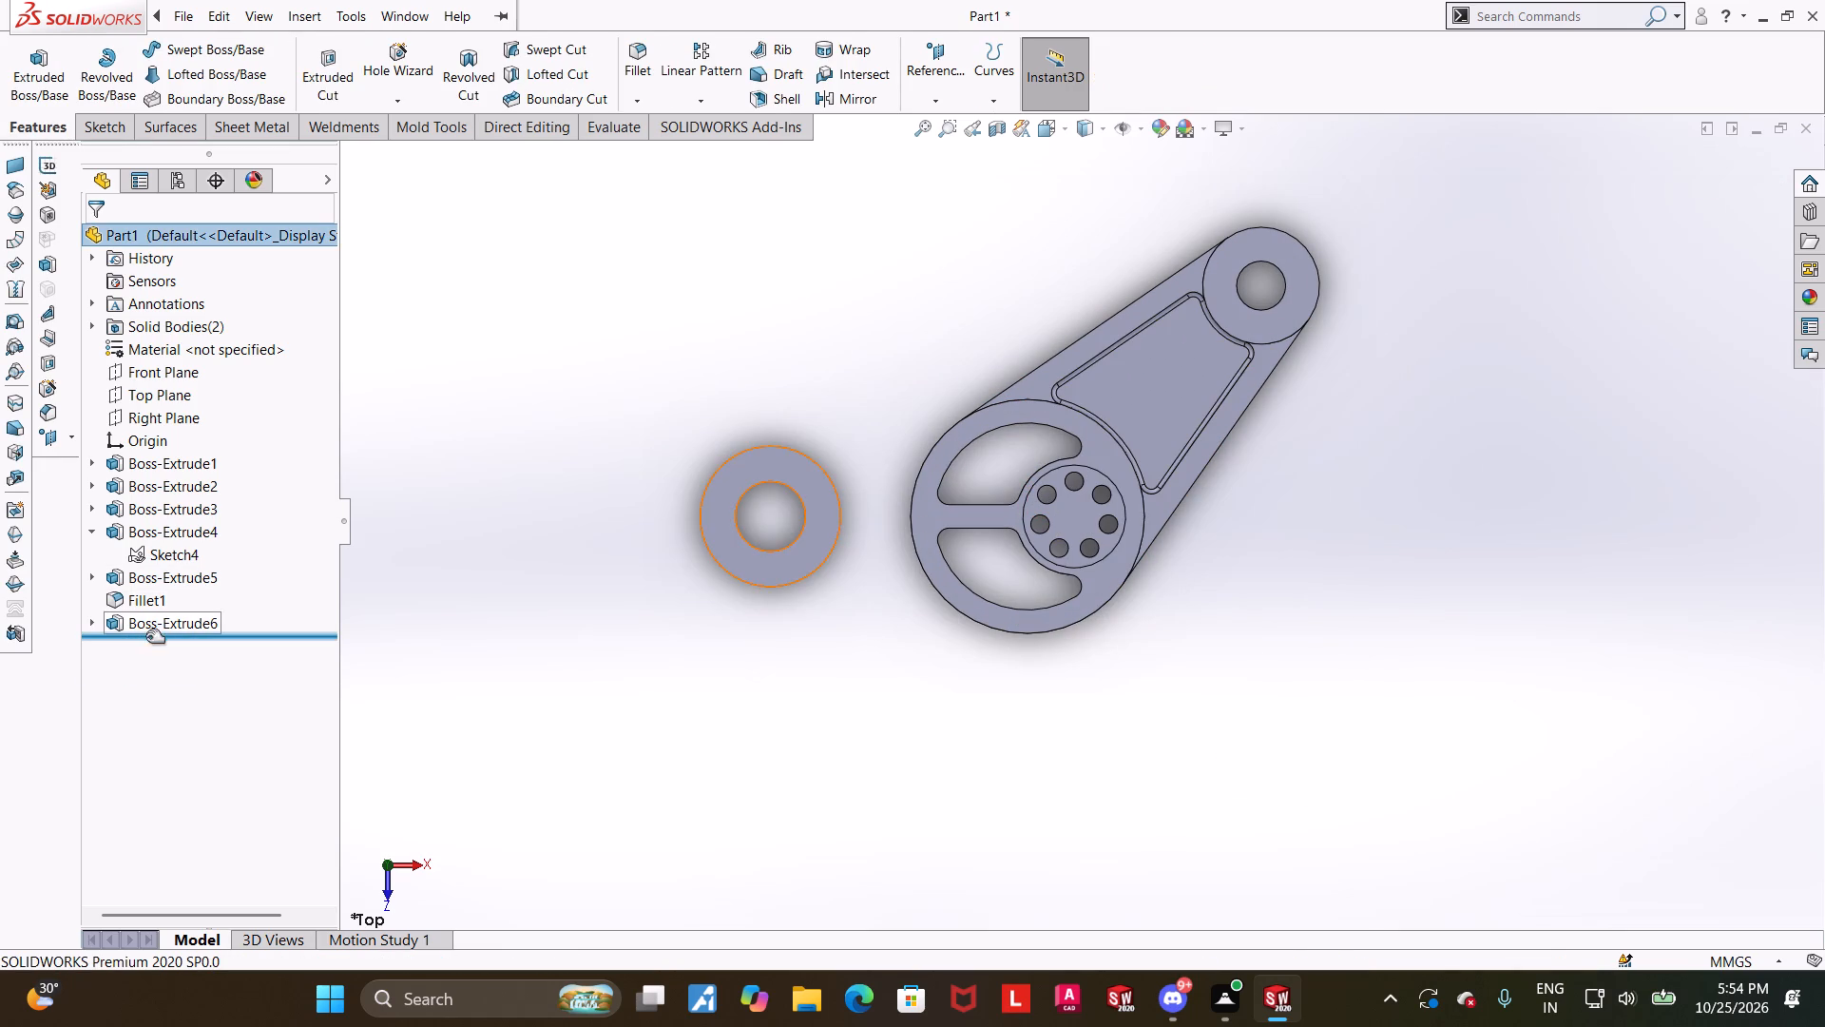
click(91, 634)
click(103, 630)
click(148, 643)
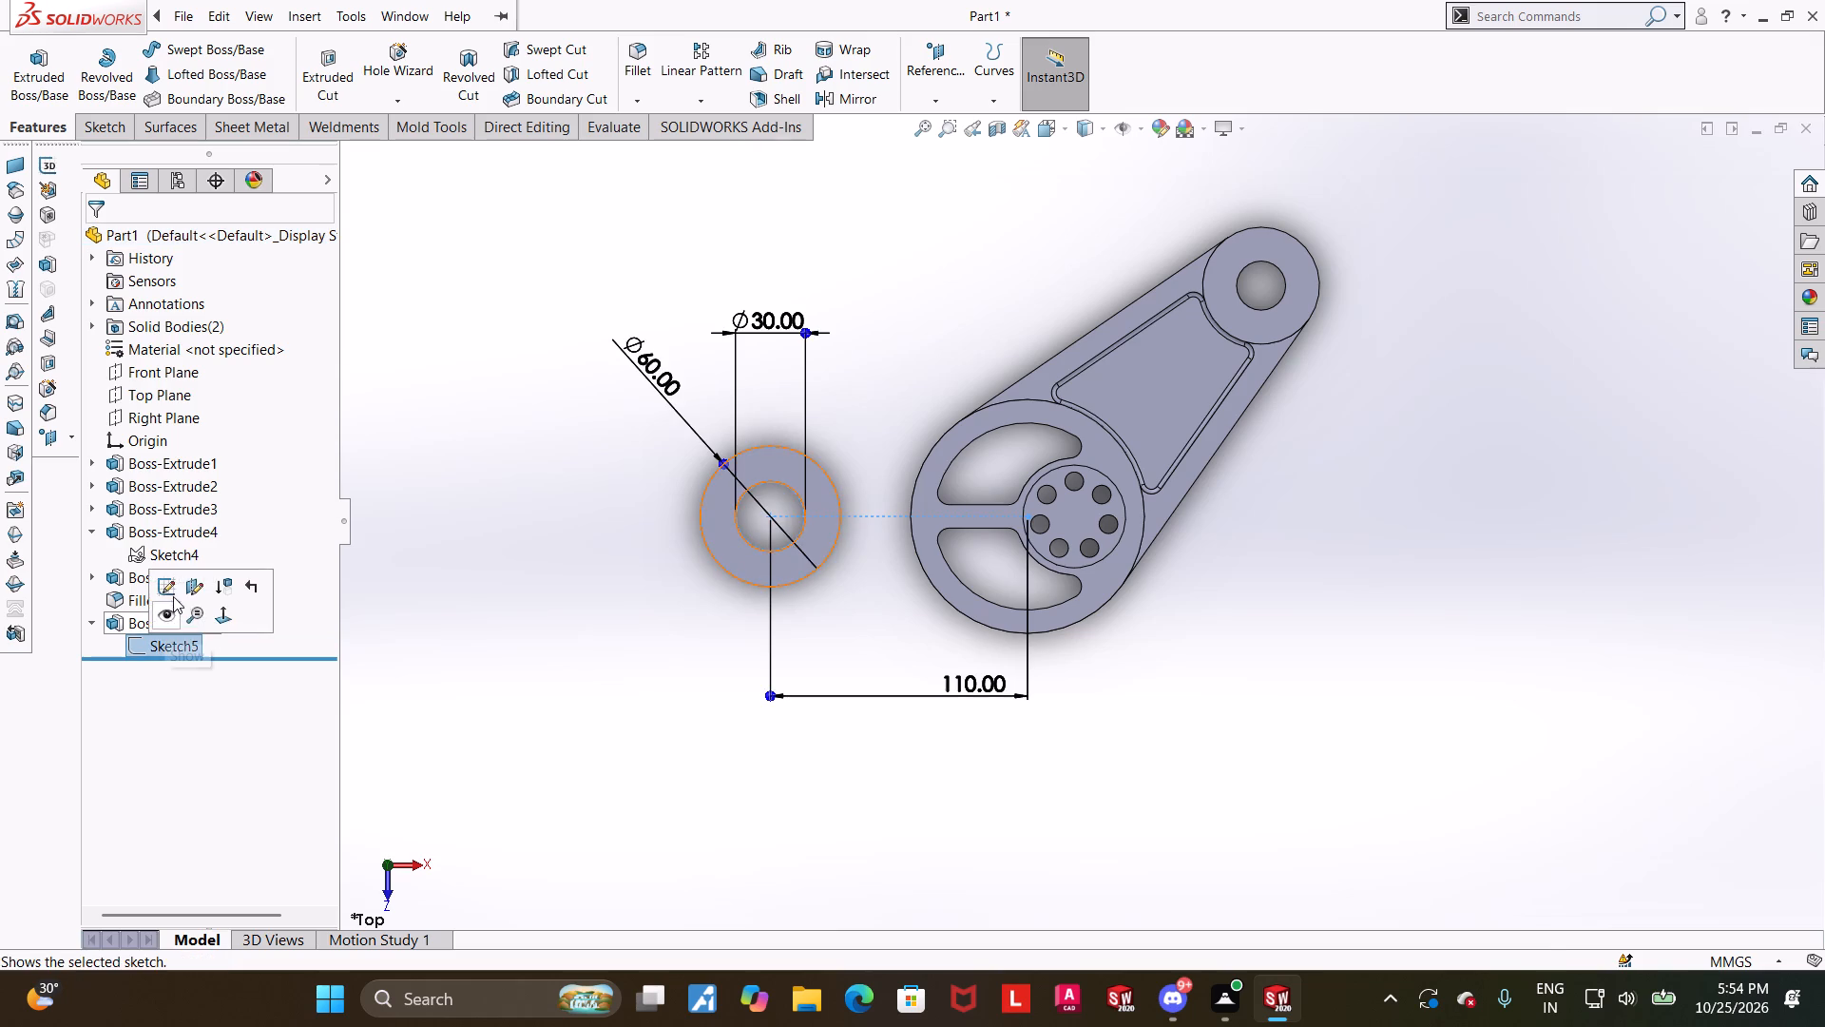
click(167, 588)
click(1050, 765)
click(881, 513)
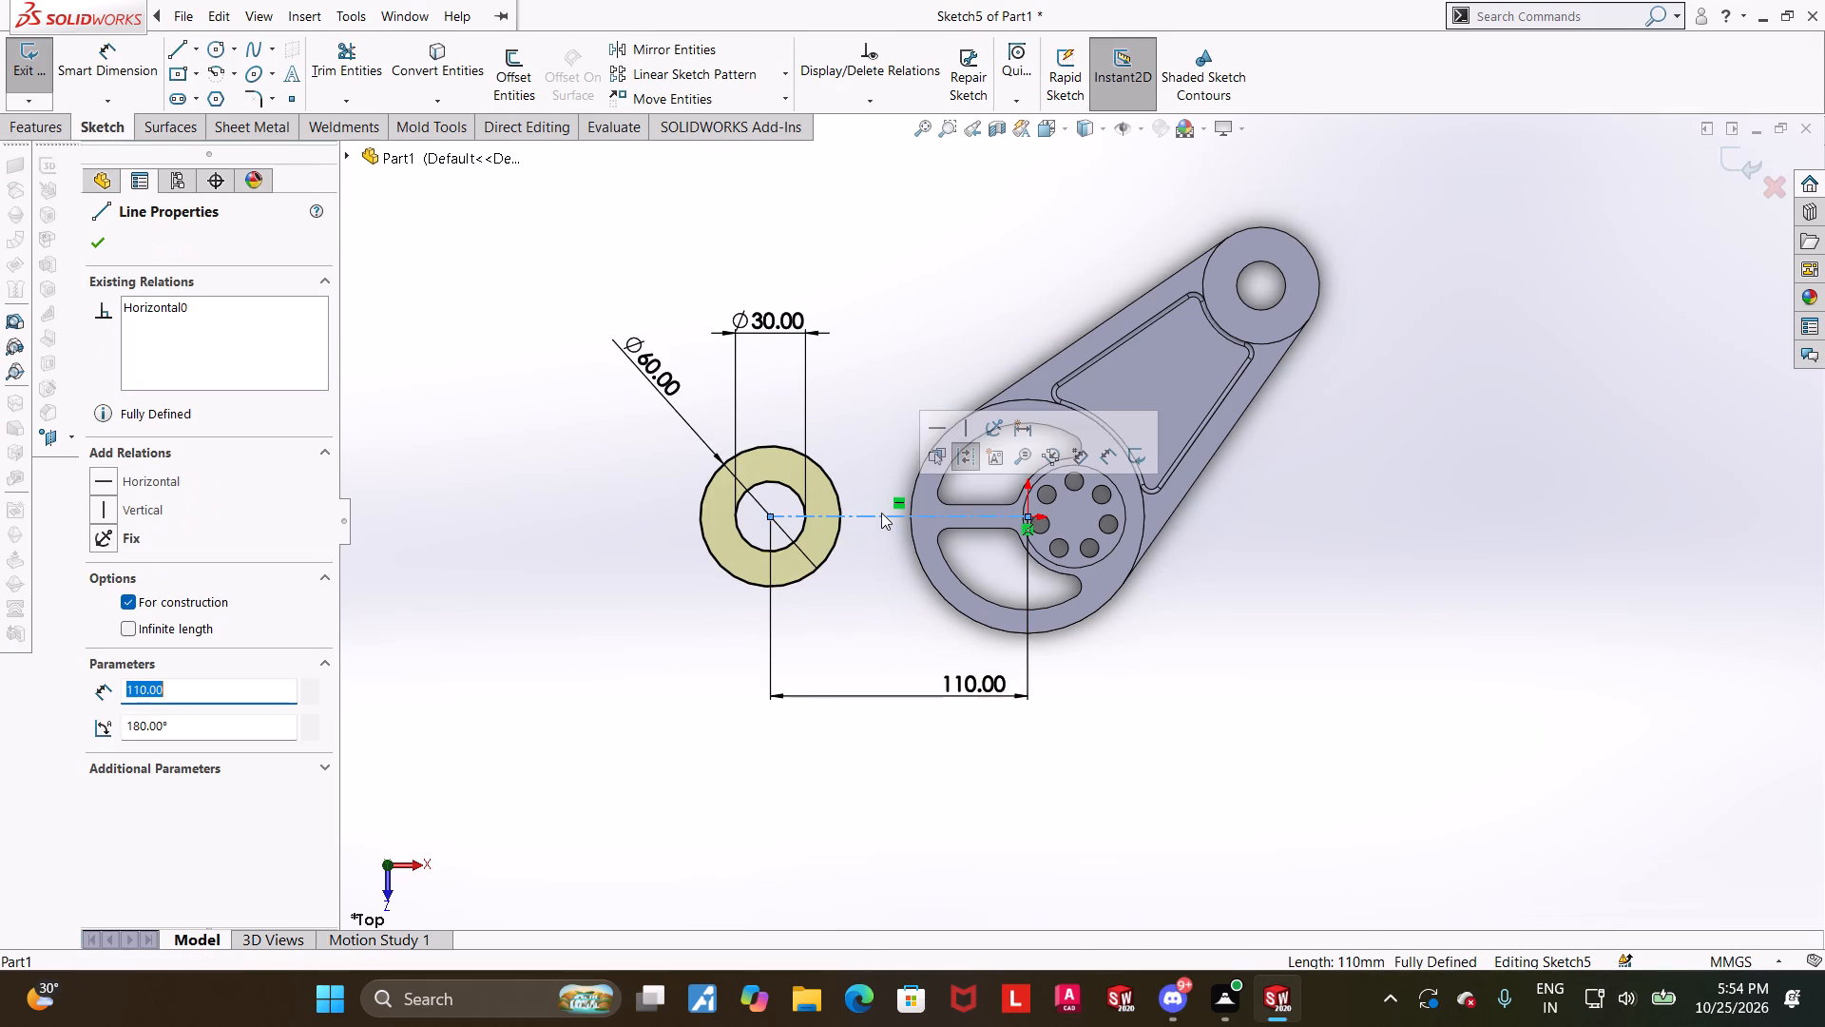
click(1370, 707)
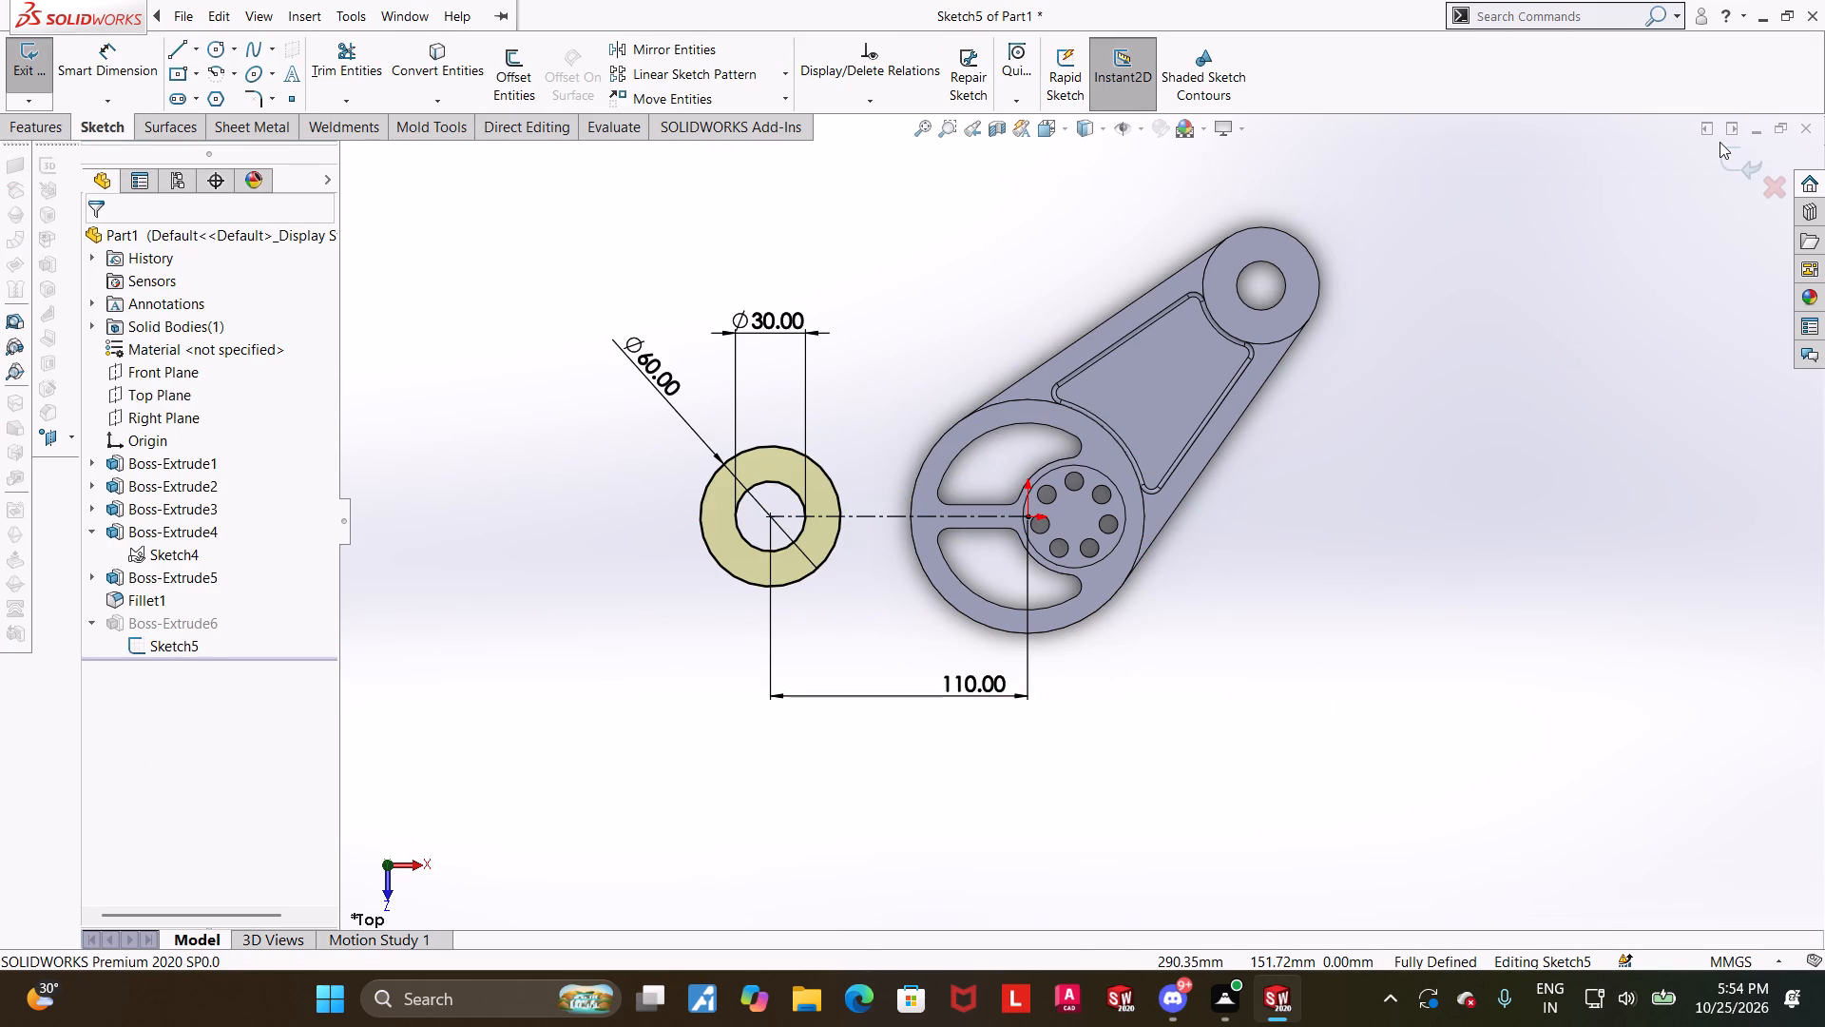
scroll(961, 567, down, 3)
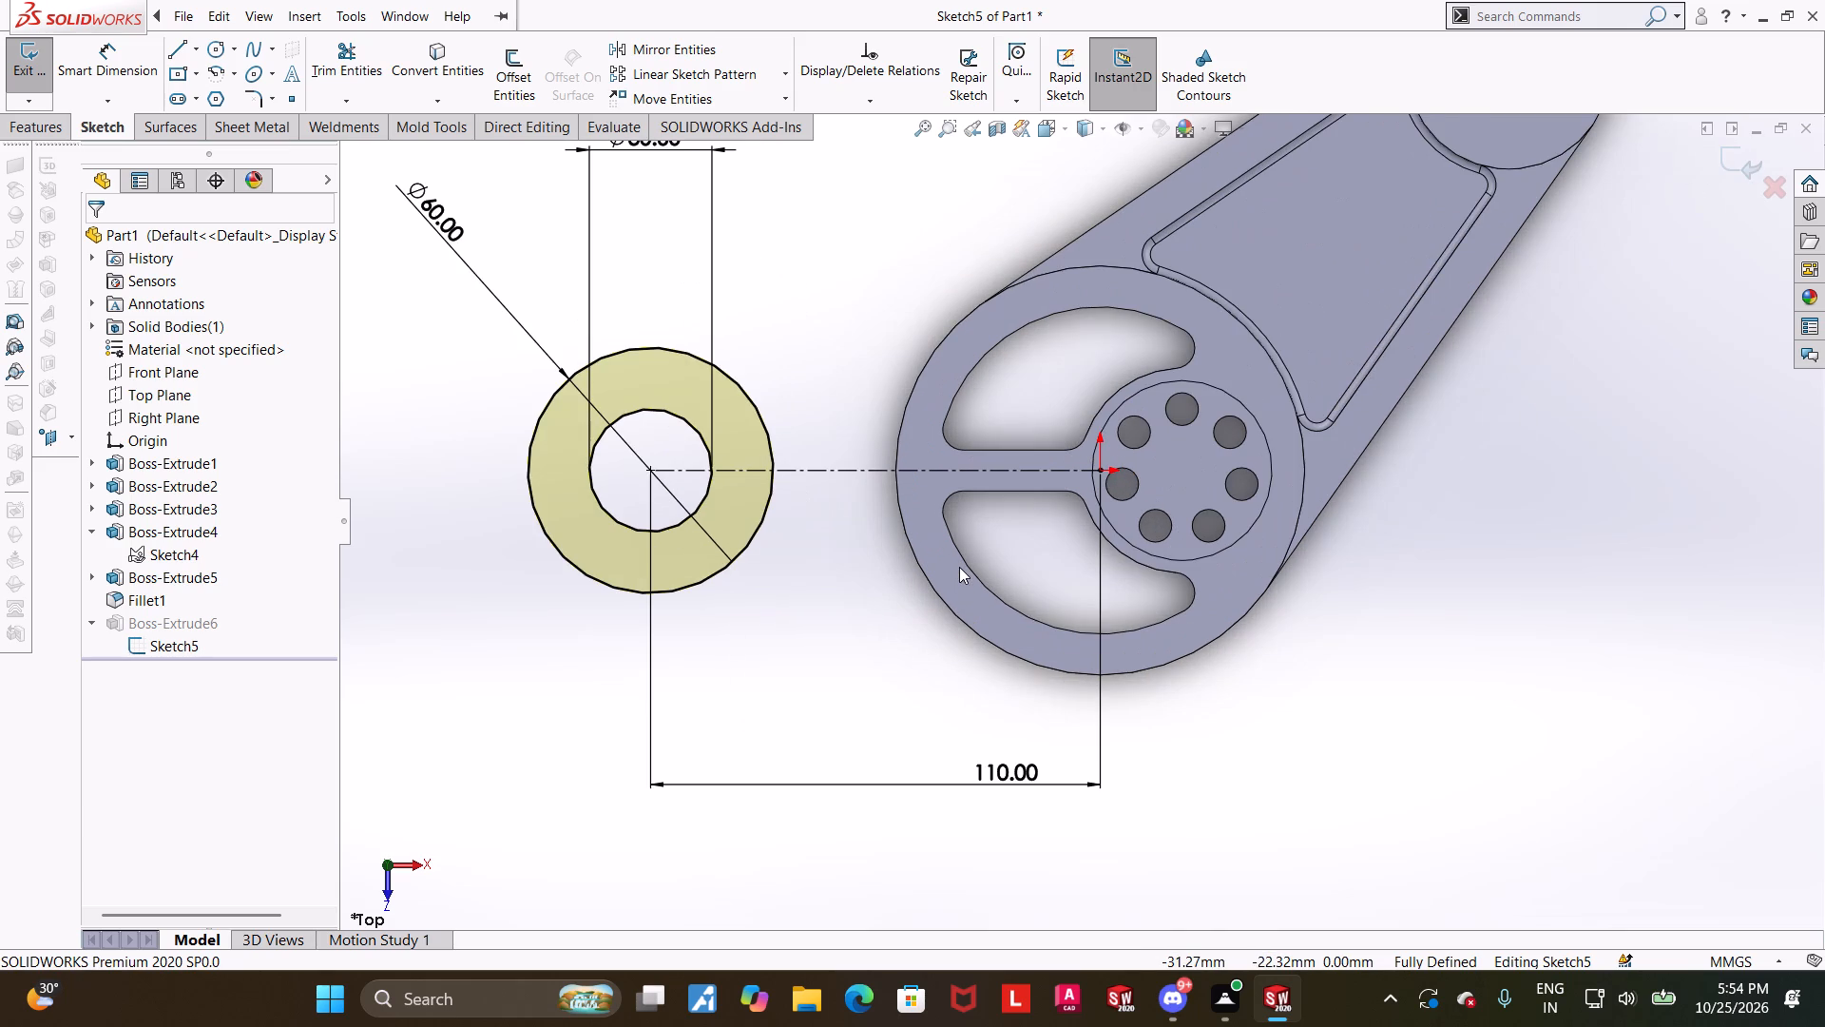
scroll(959, 567, up, 1)
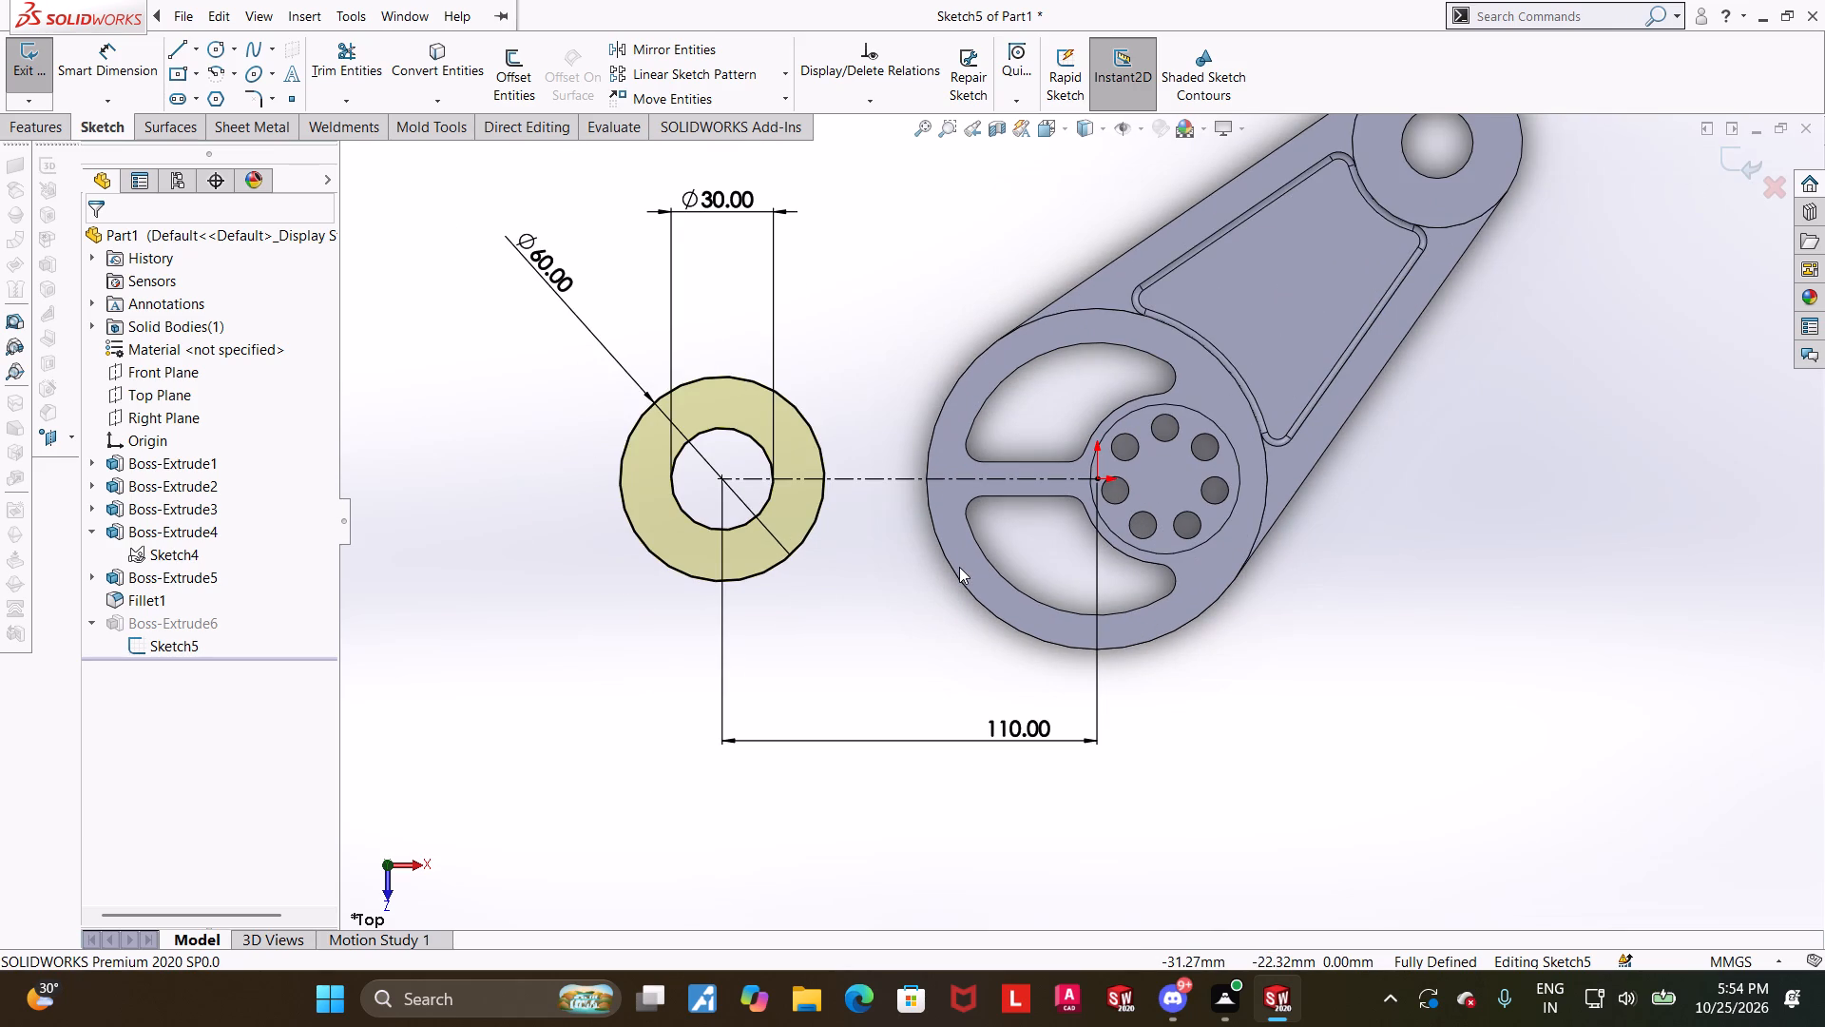
scroll(959, 567, up, 1)
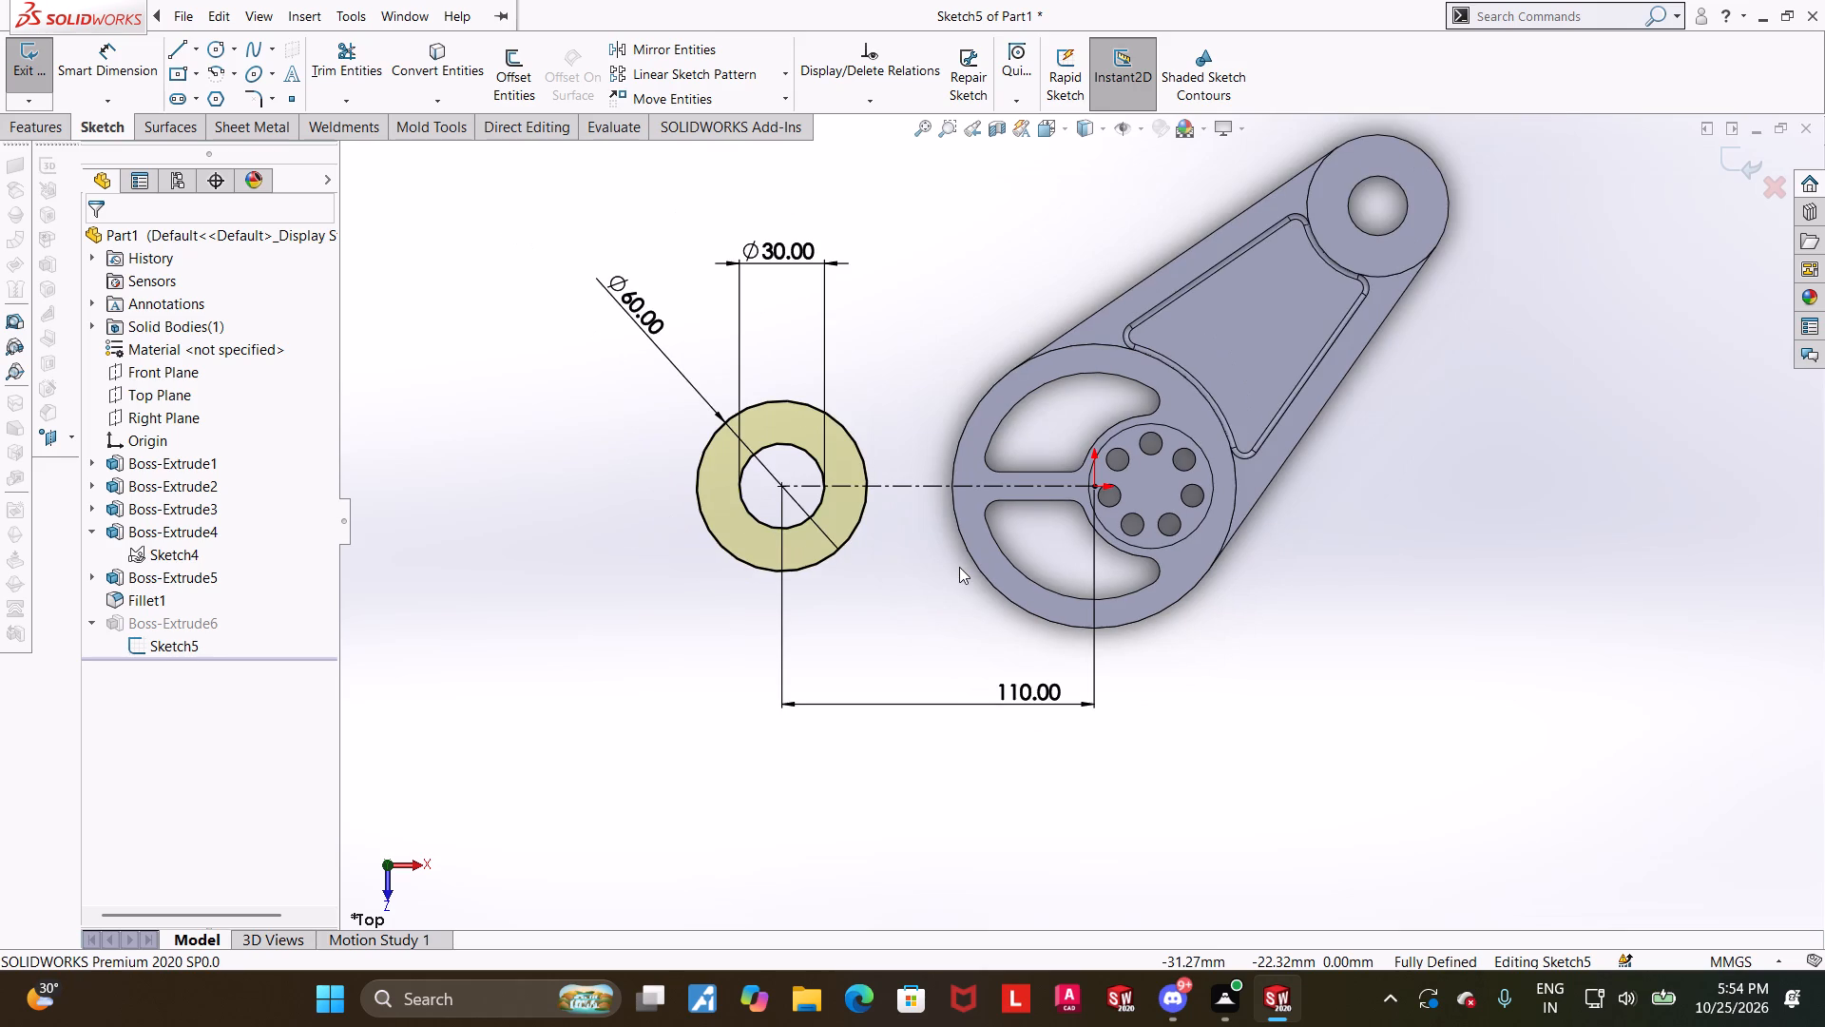
scroll(959, 567, down, 1)
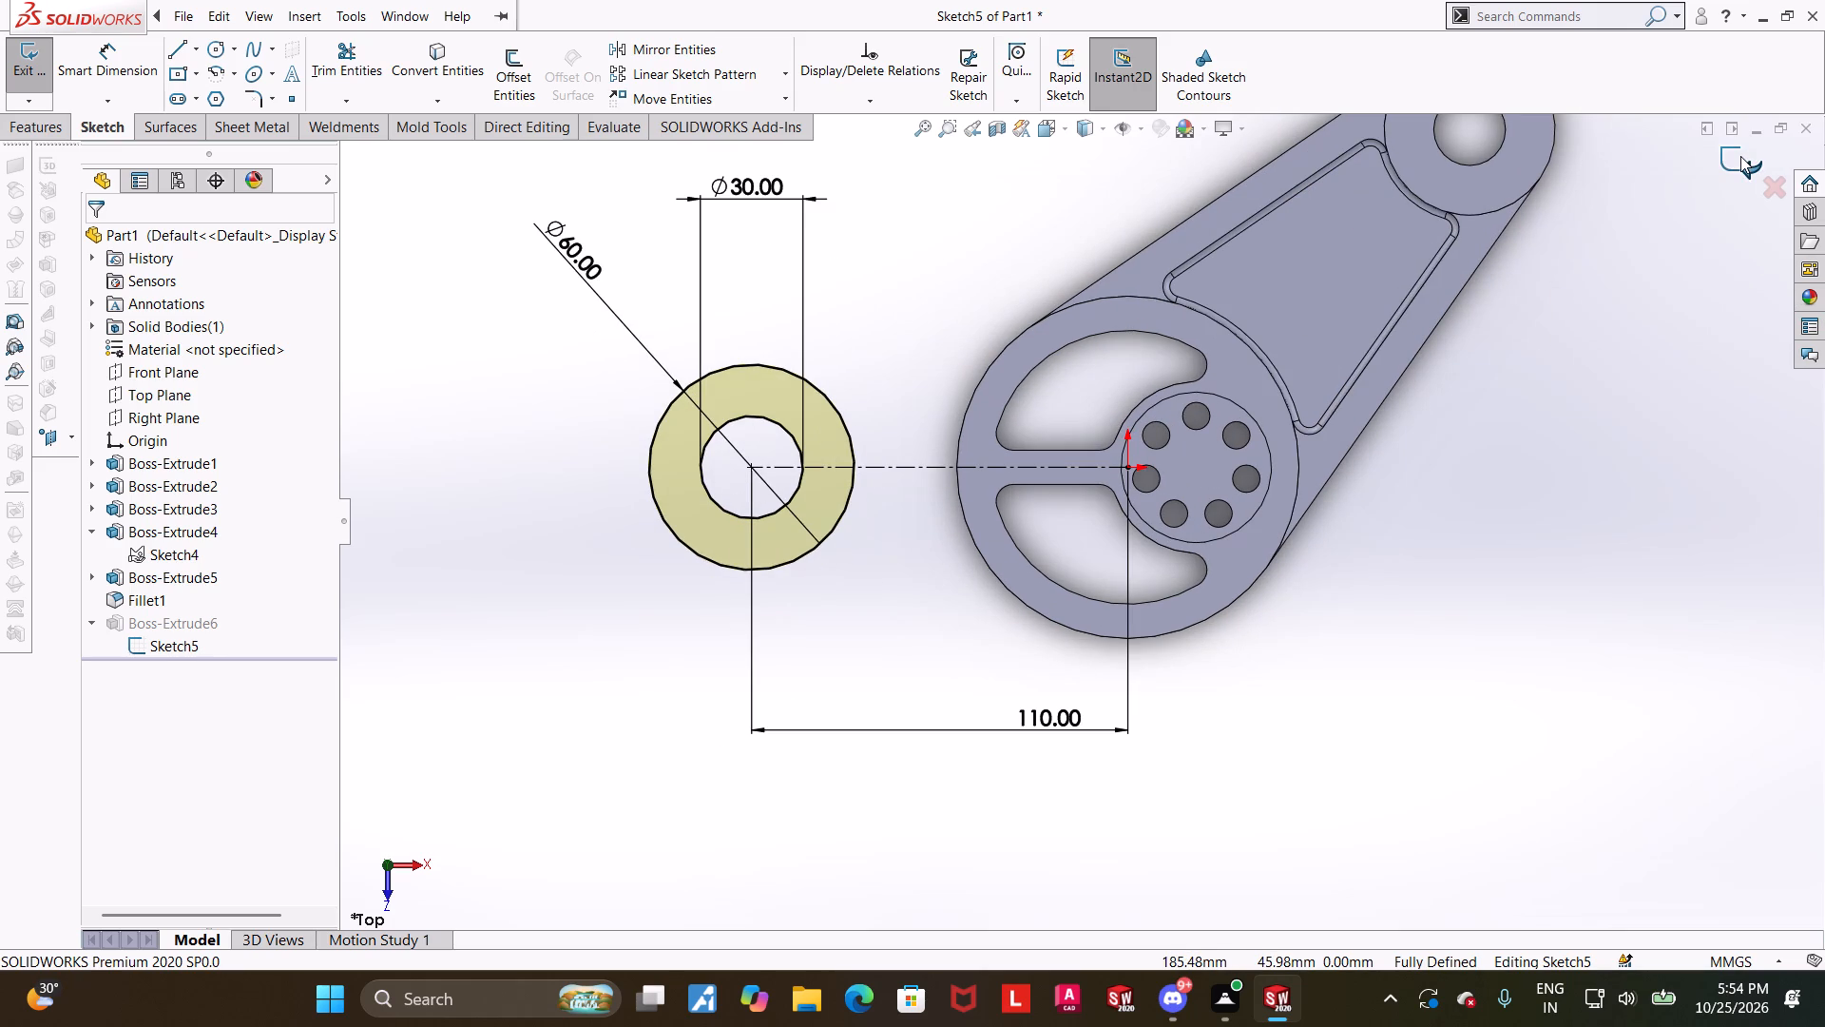
click(1740, 156)
middle_drag(1374, 609, 1370, 548)
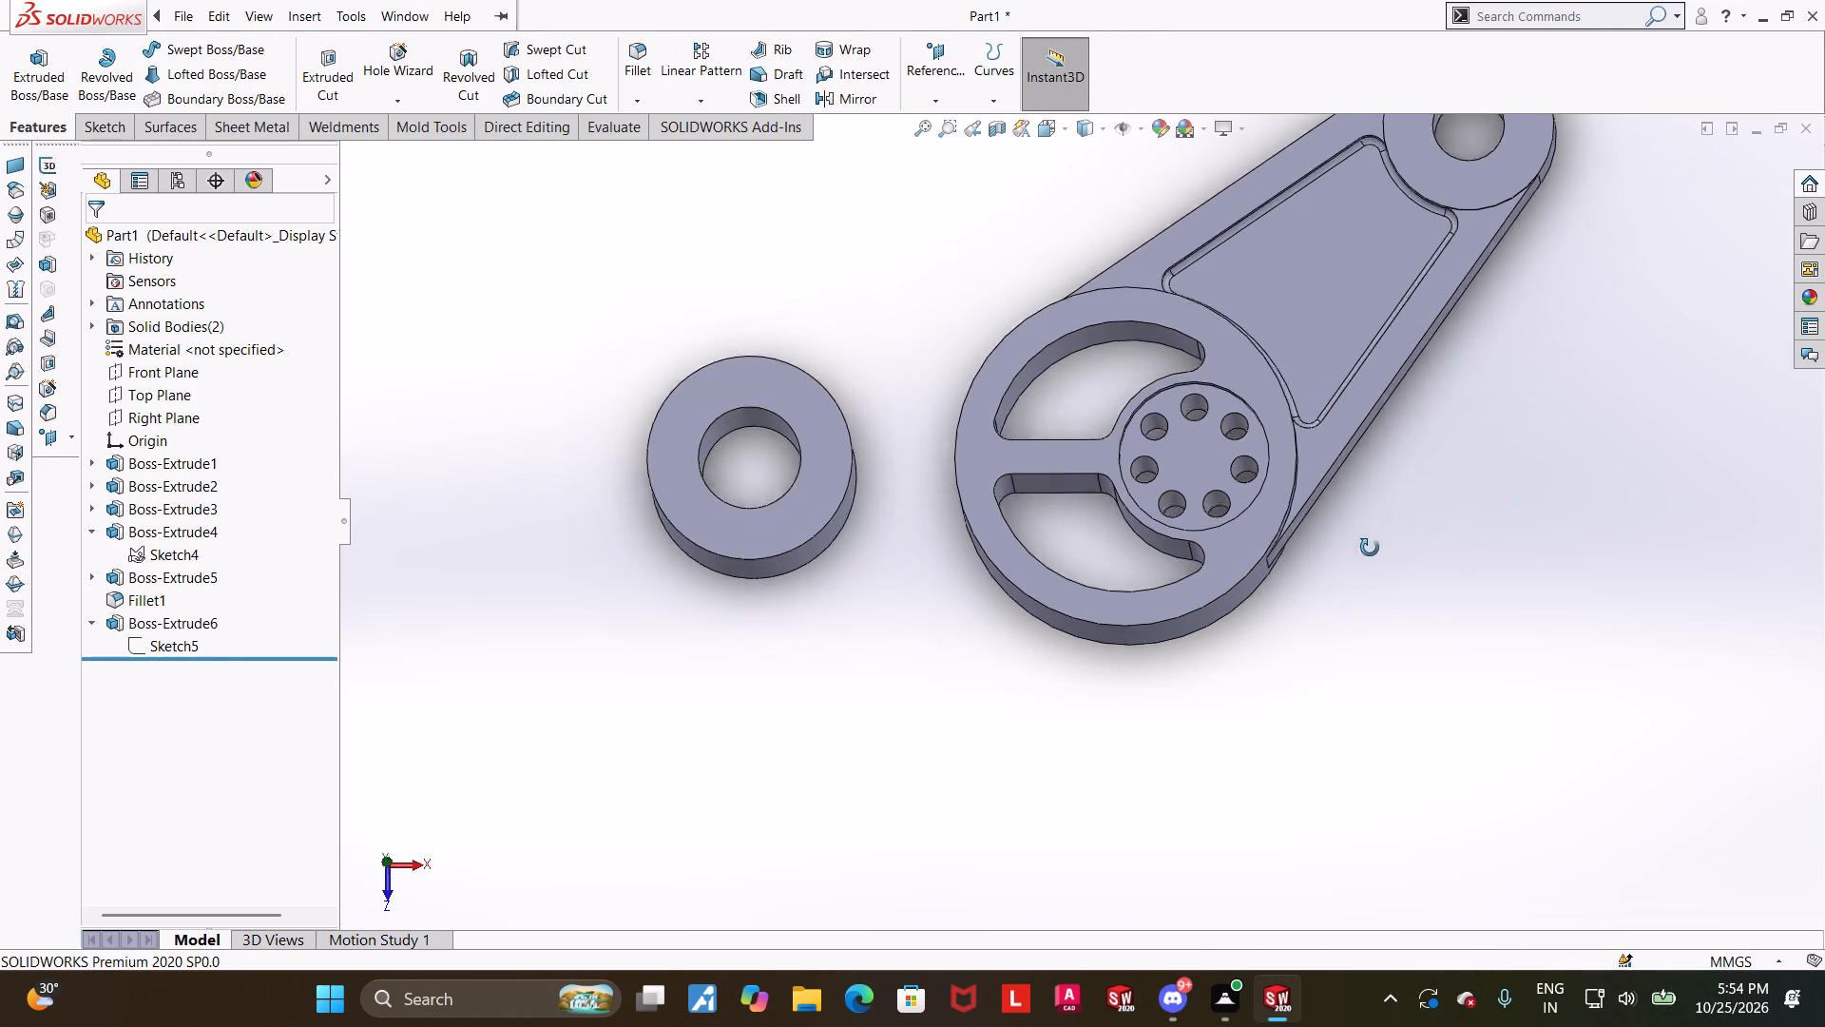
middle_drag(1370, 548, 1373, 524)
click(148, 643)
click(148, 643)
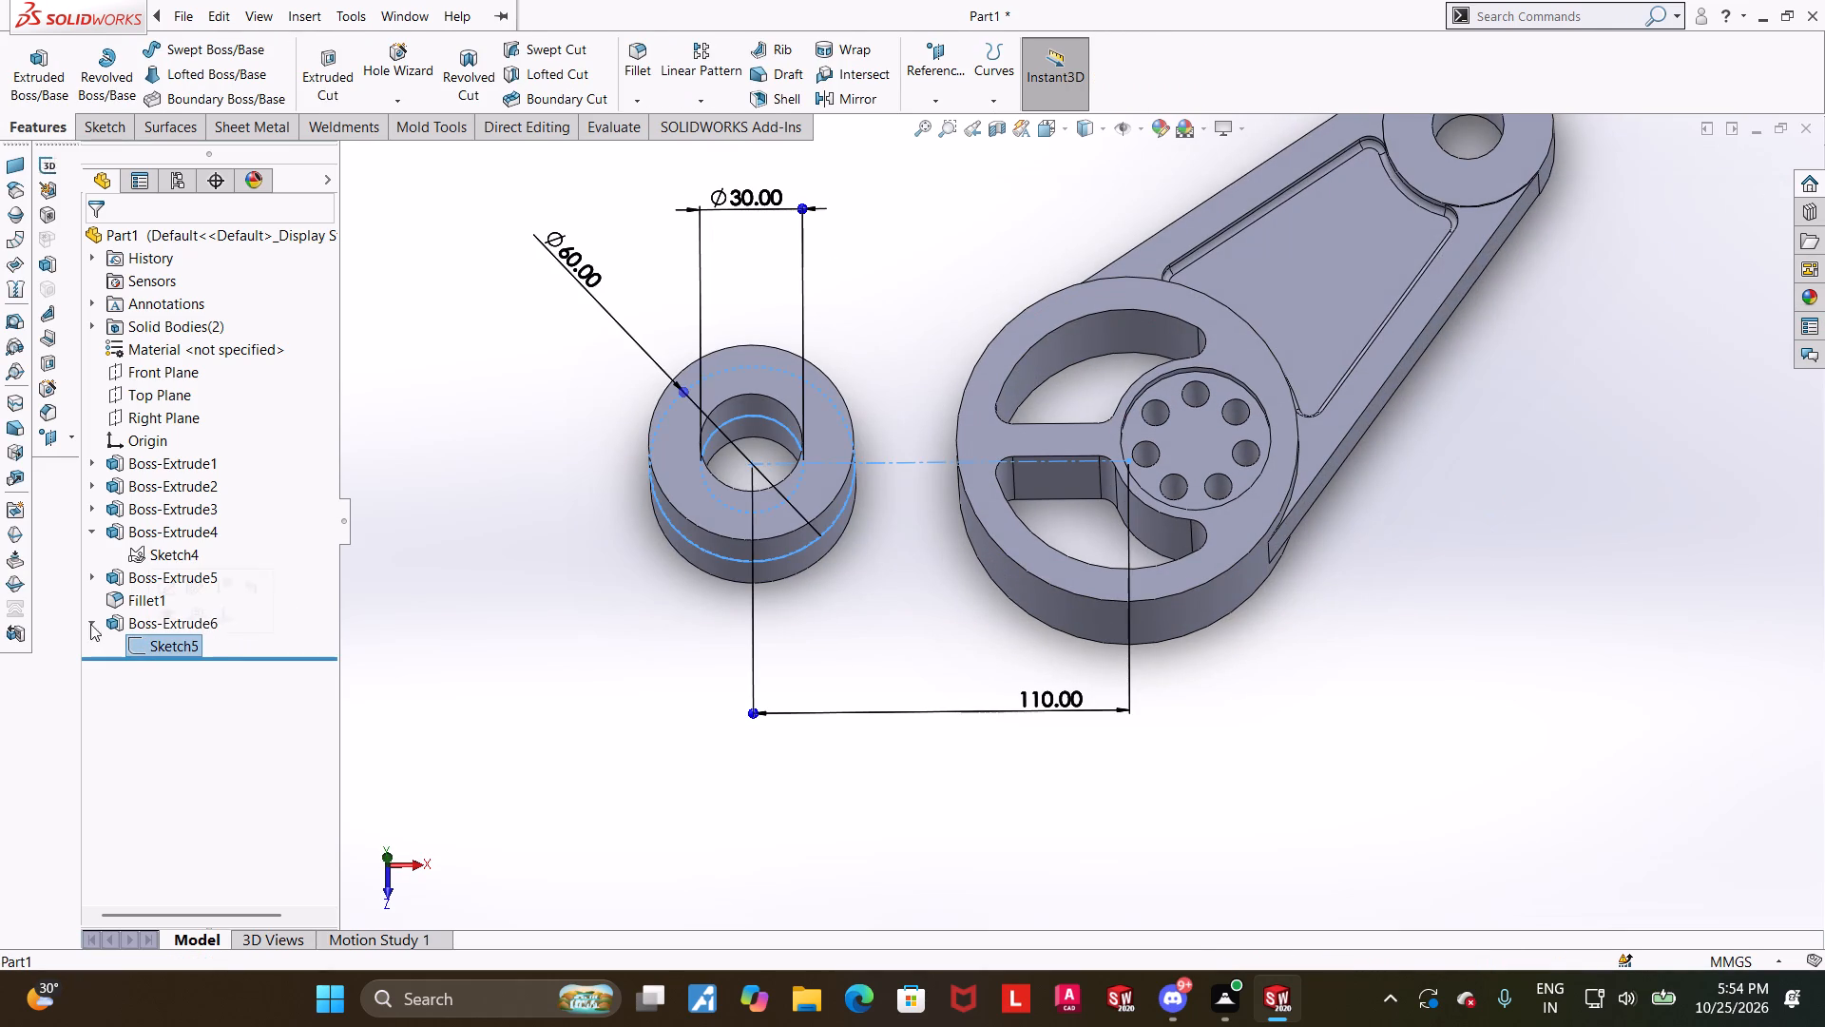
Start a new sketch on the Top Plane and orient it normal to the screen.
click(95, 617)
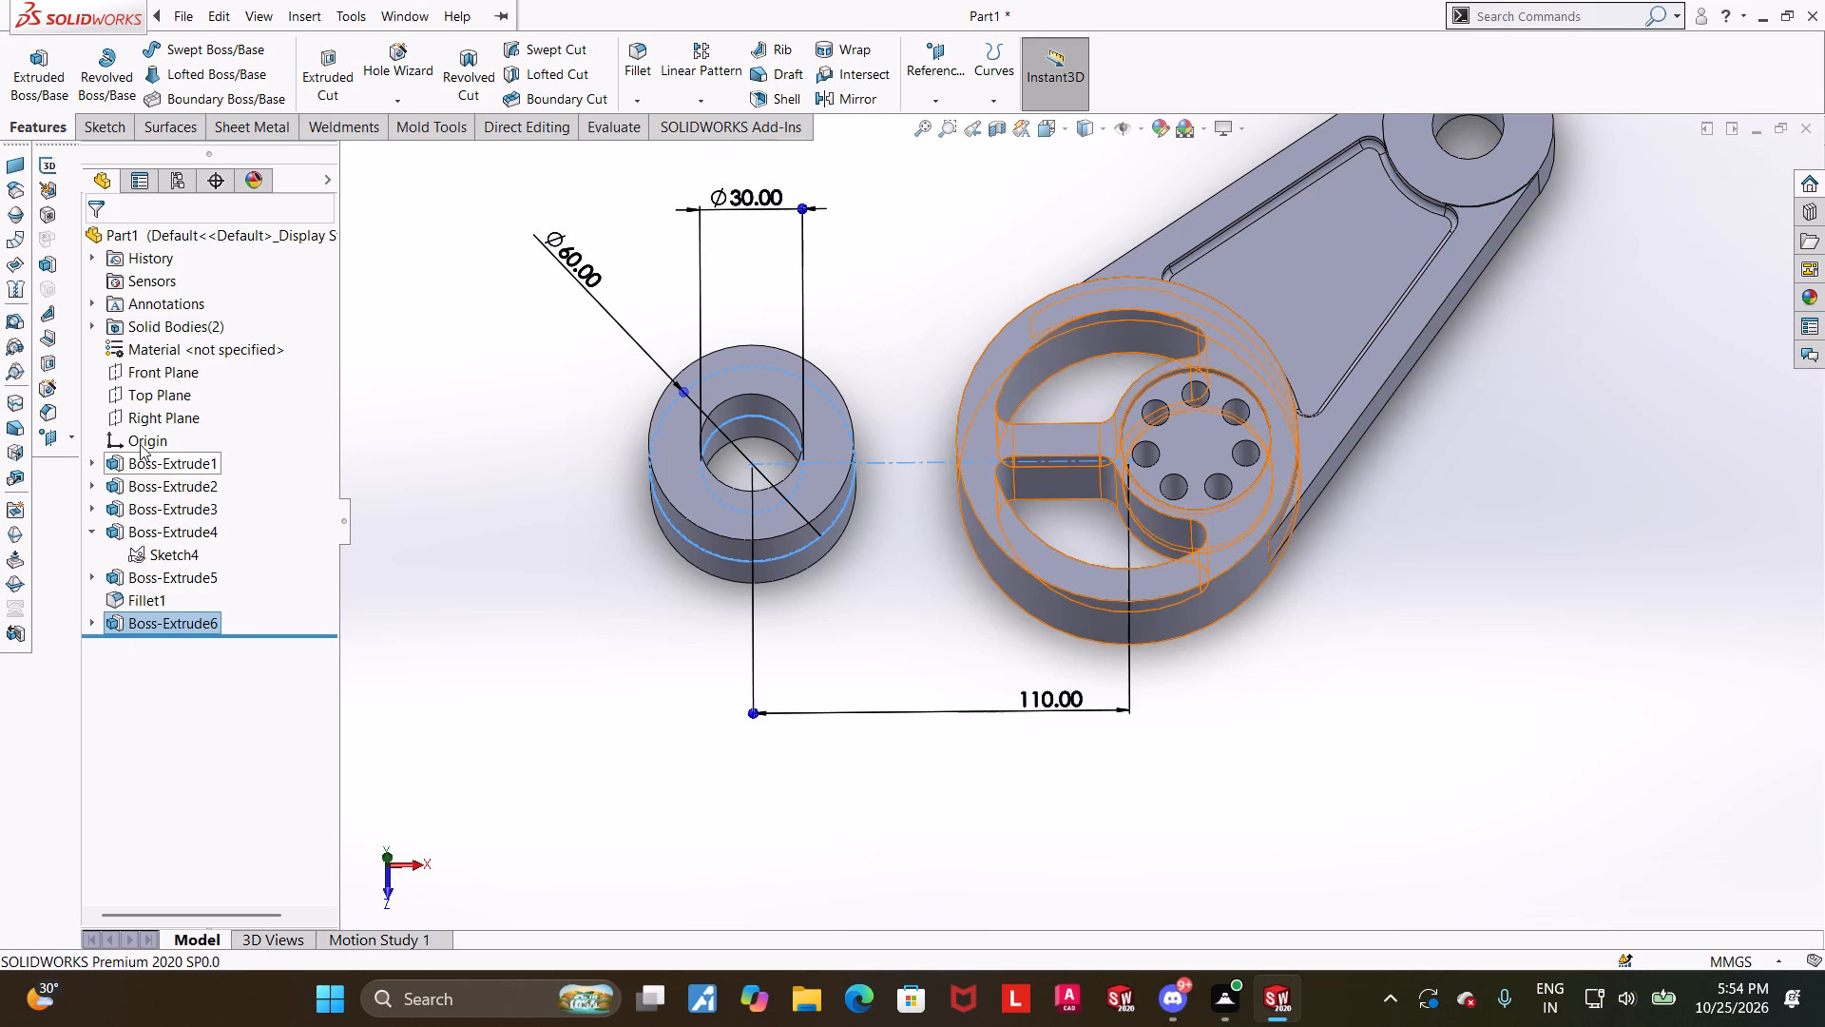
click(139, 402)
click(154, 371)
scroll(800, 672, up, 4)
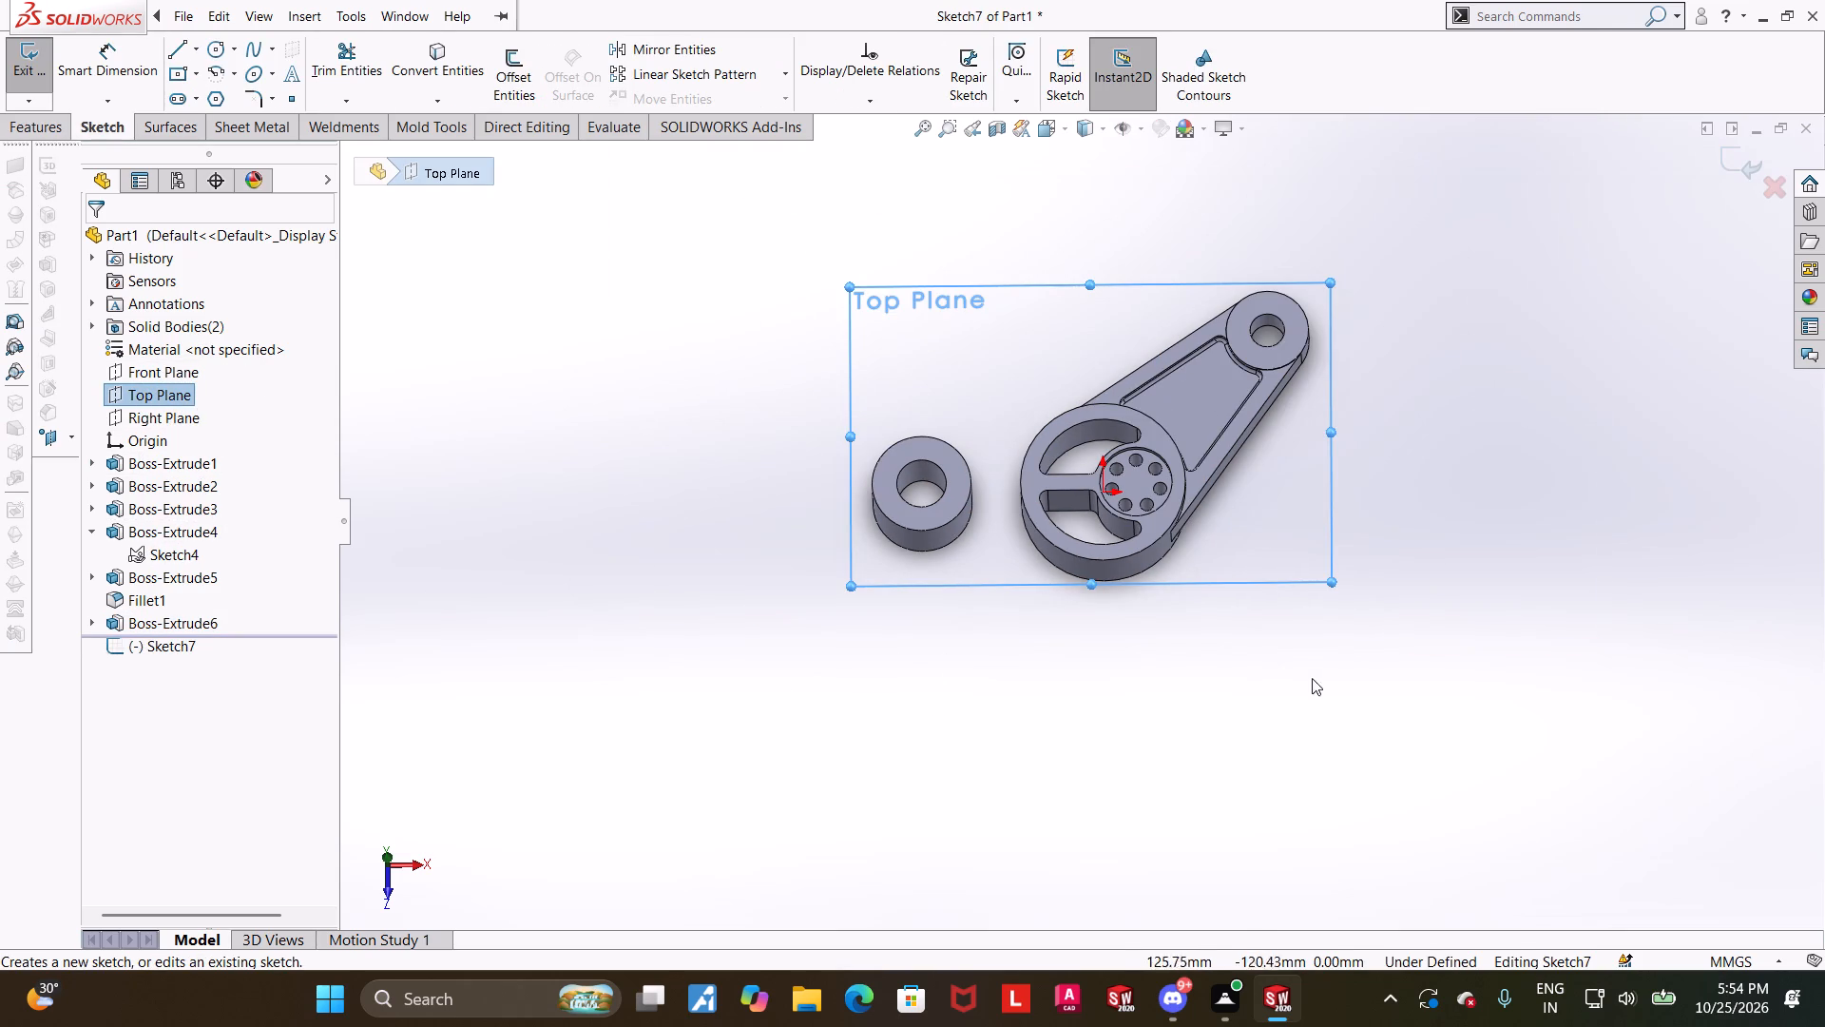
scroll(1208, 494, down, 1)
scroll(1059, 427, down, 2)
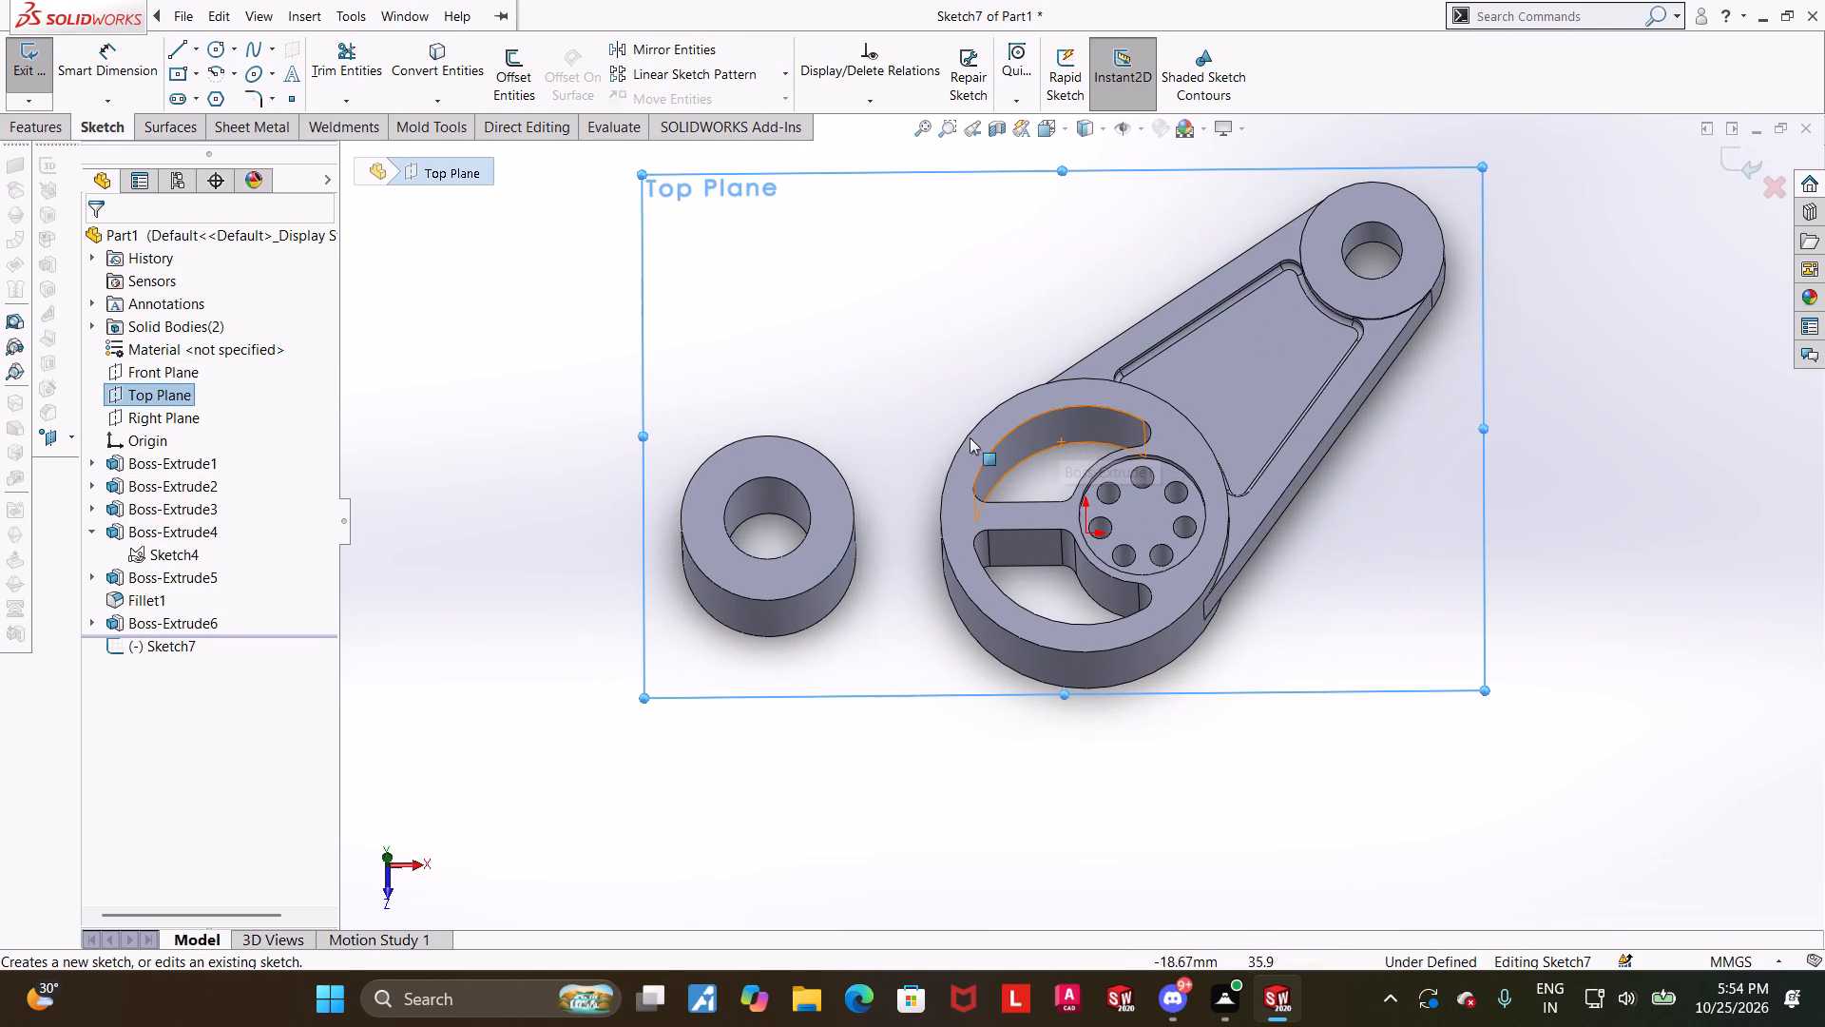
click(140, 649)
click(193, 627)
scroll(981, 627, up, 3)
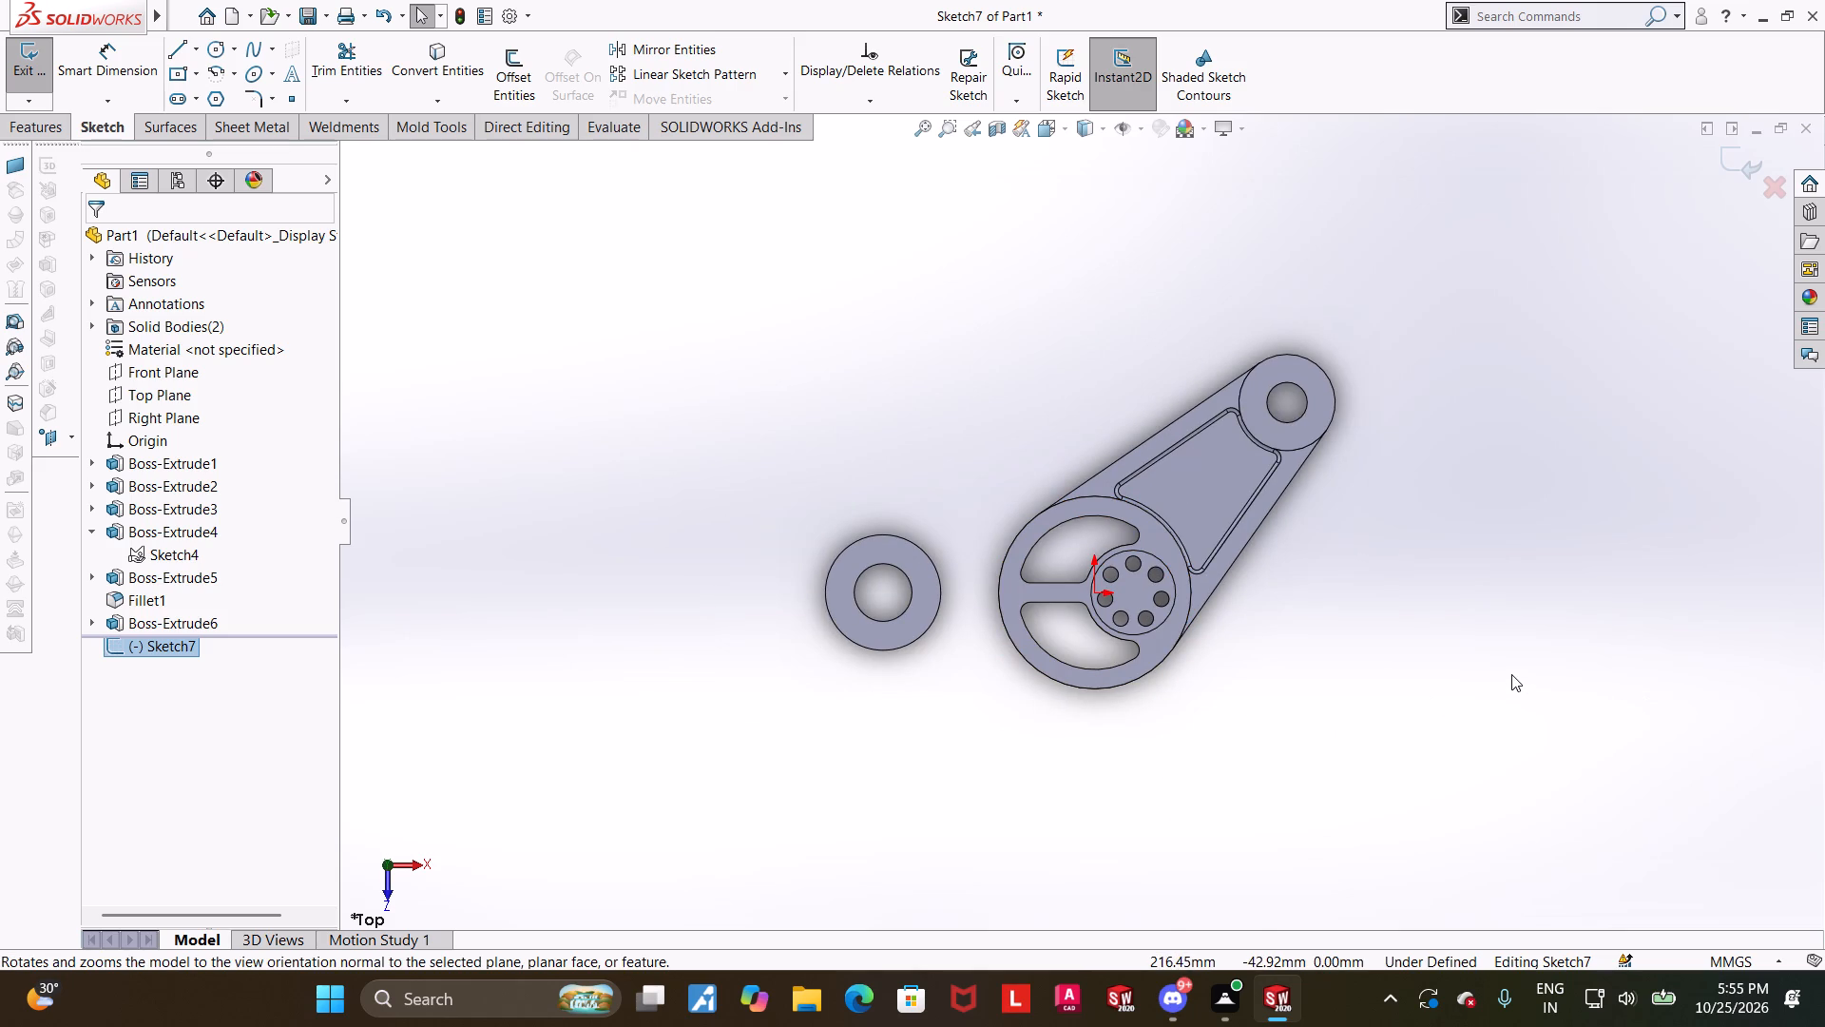
scroll(1556, 678, up, 1)
scroll(1024, 605, down, 5)
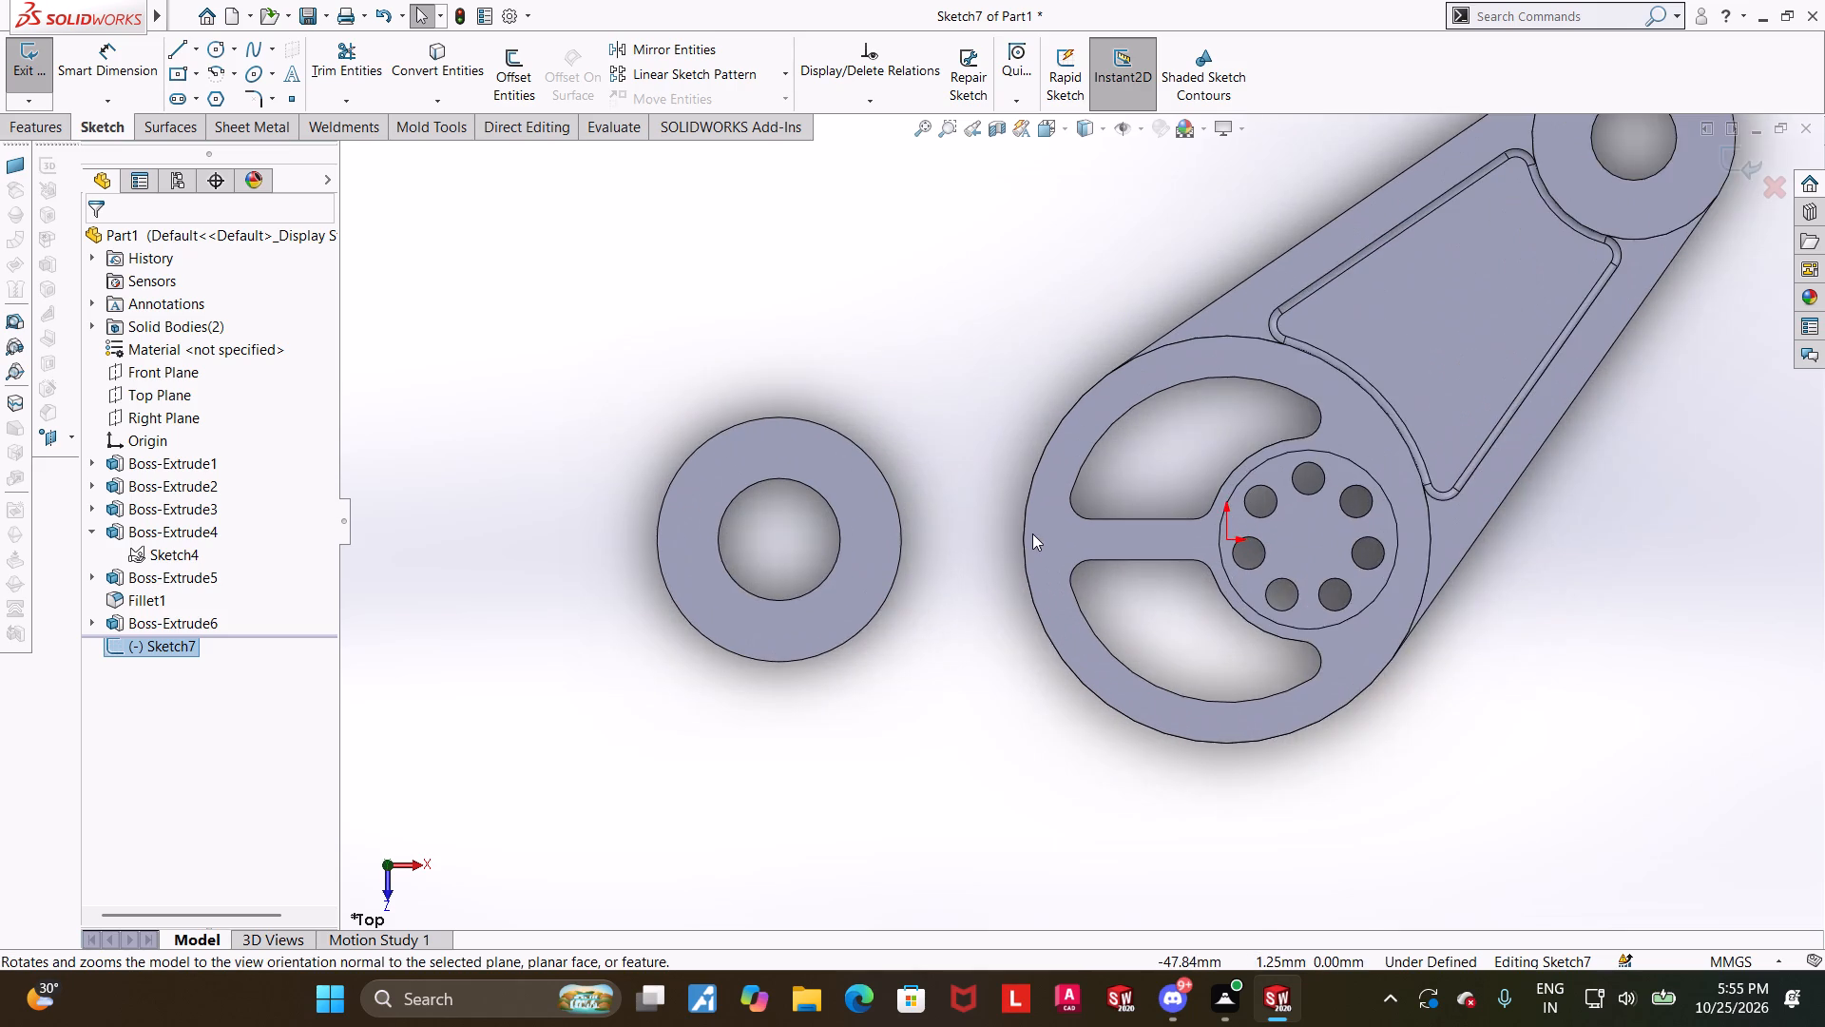
scroll(1032, 533, down, 1)
Sketch two separate lines, one above and one below, from the 60 mm boss's outer edge to the spoked ring's outer edge.
click(193, 48)
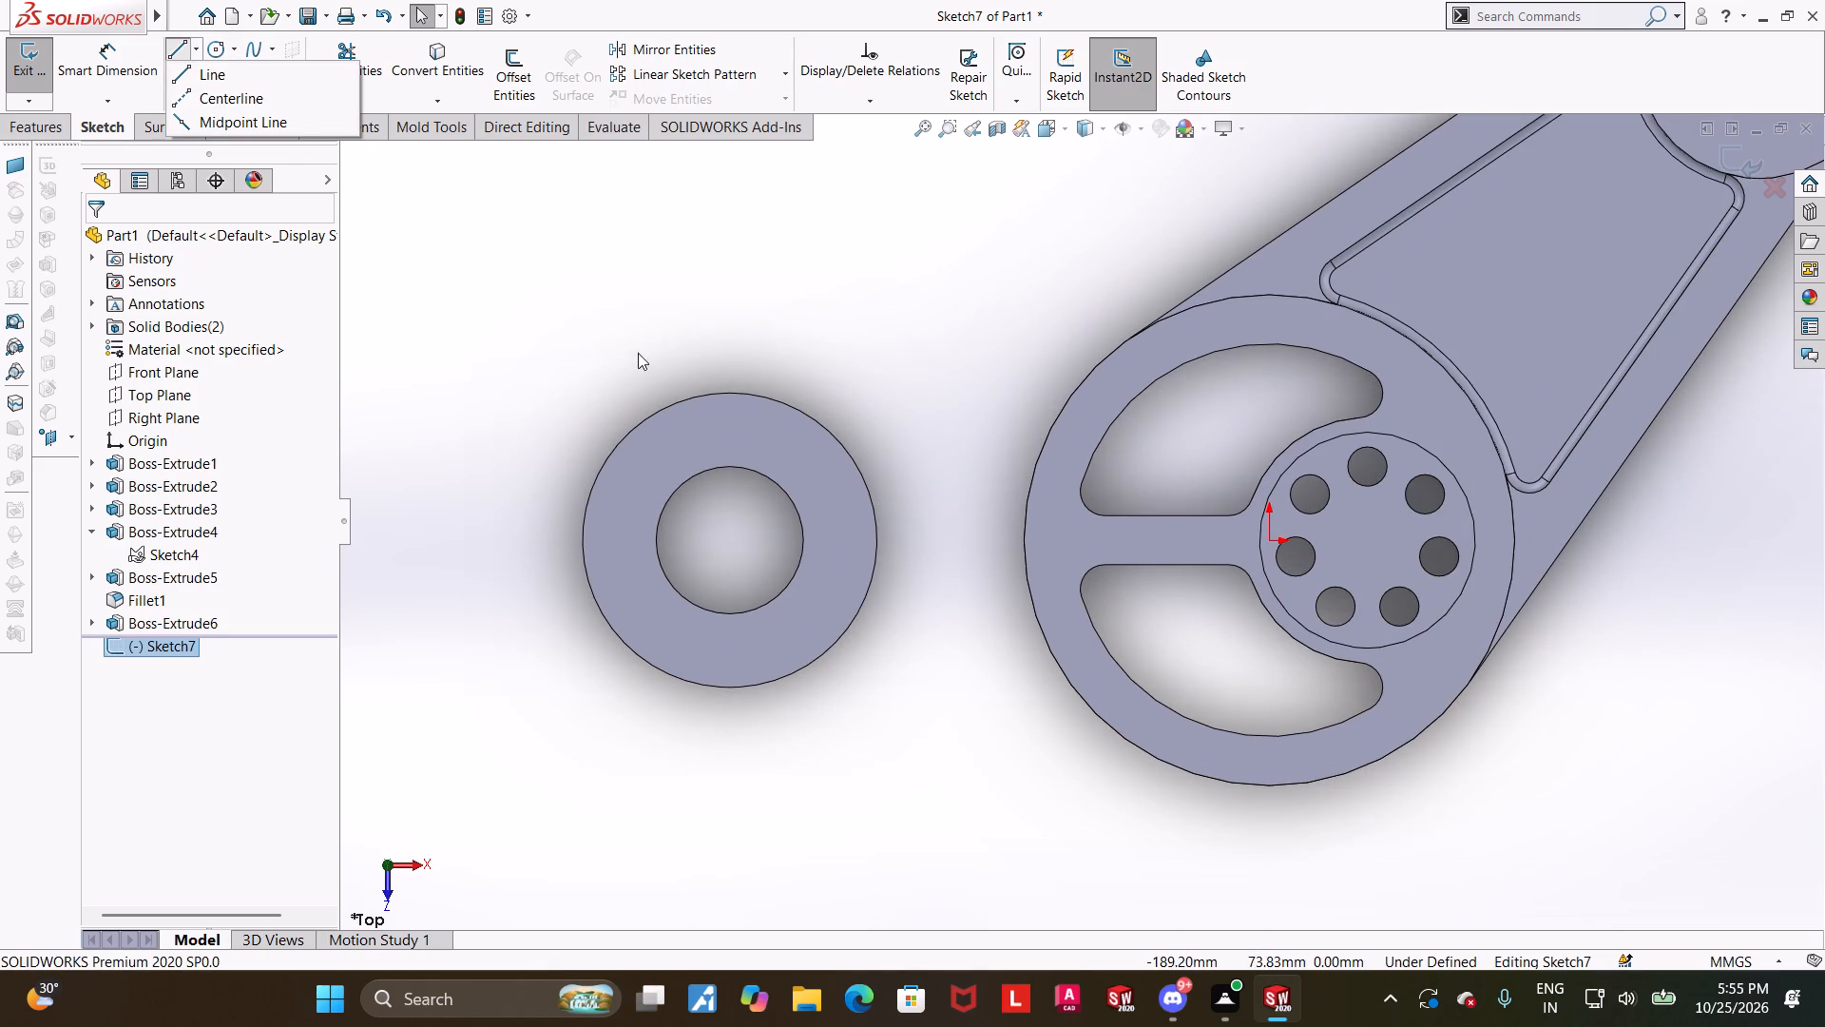
click(198, 77)
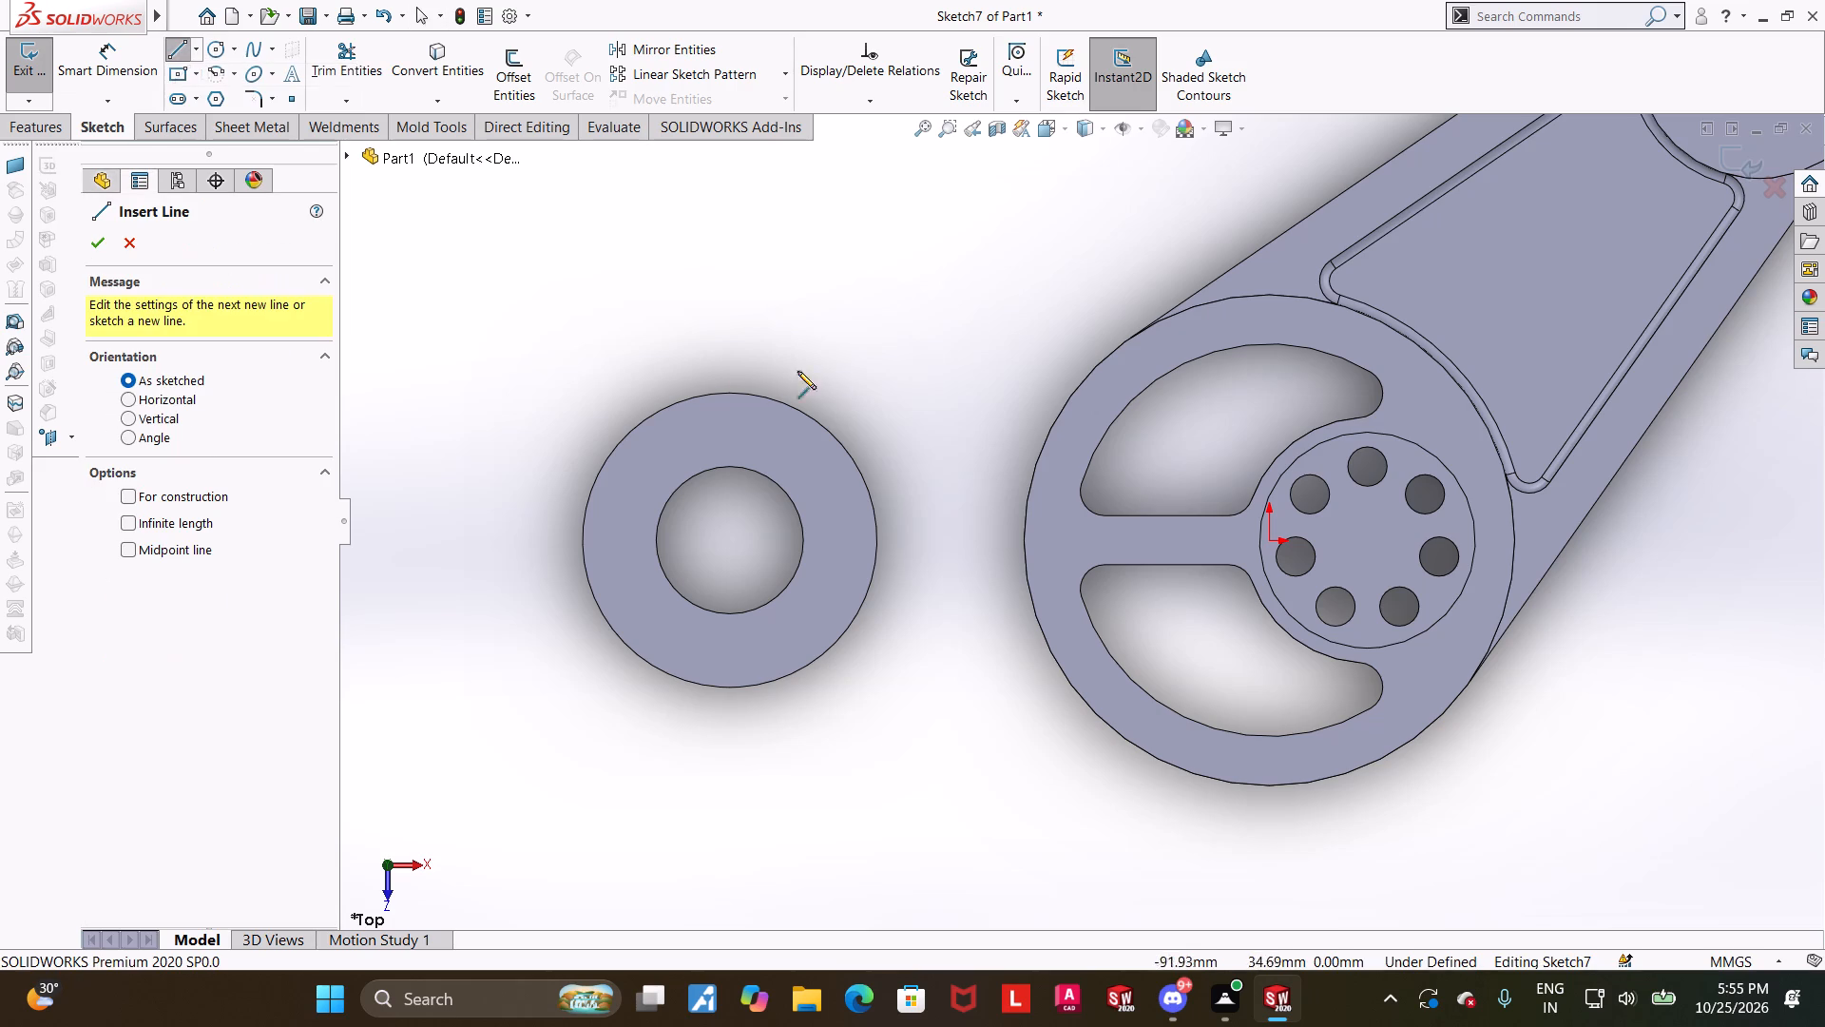
click(675, 402)
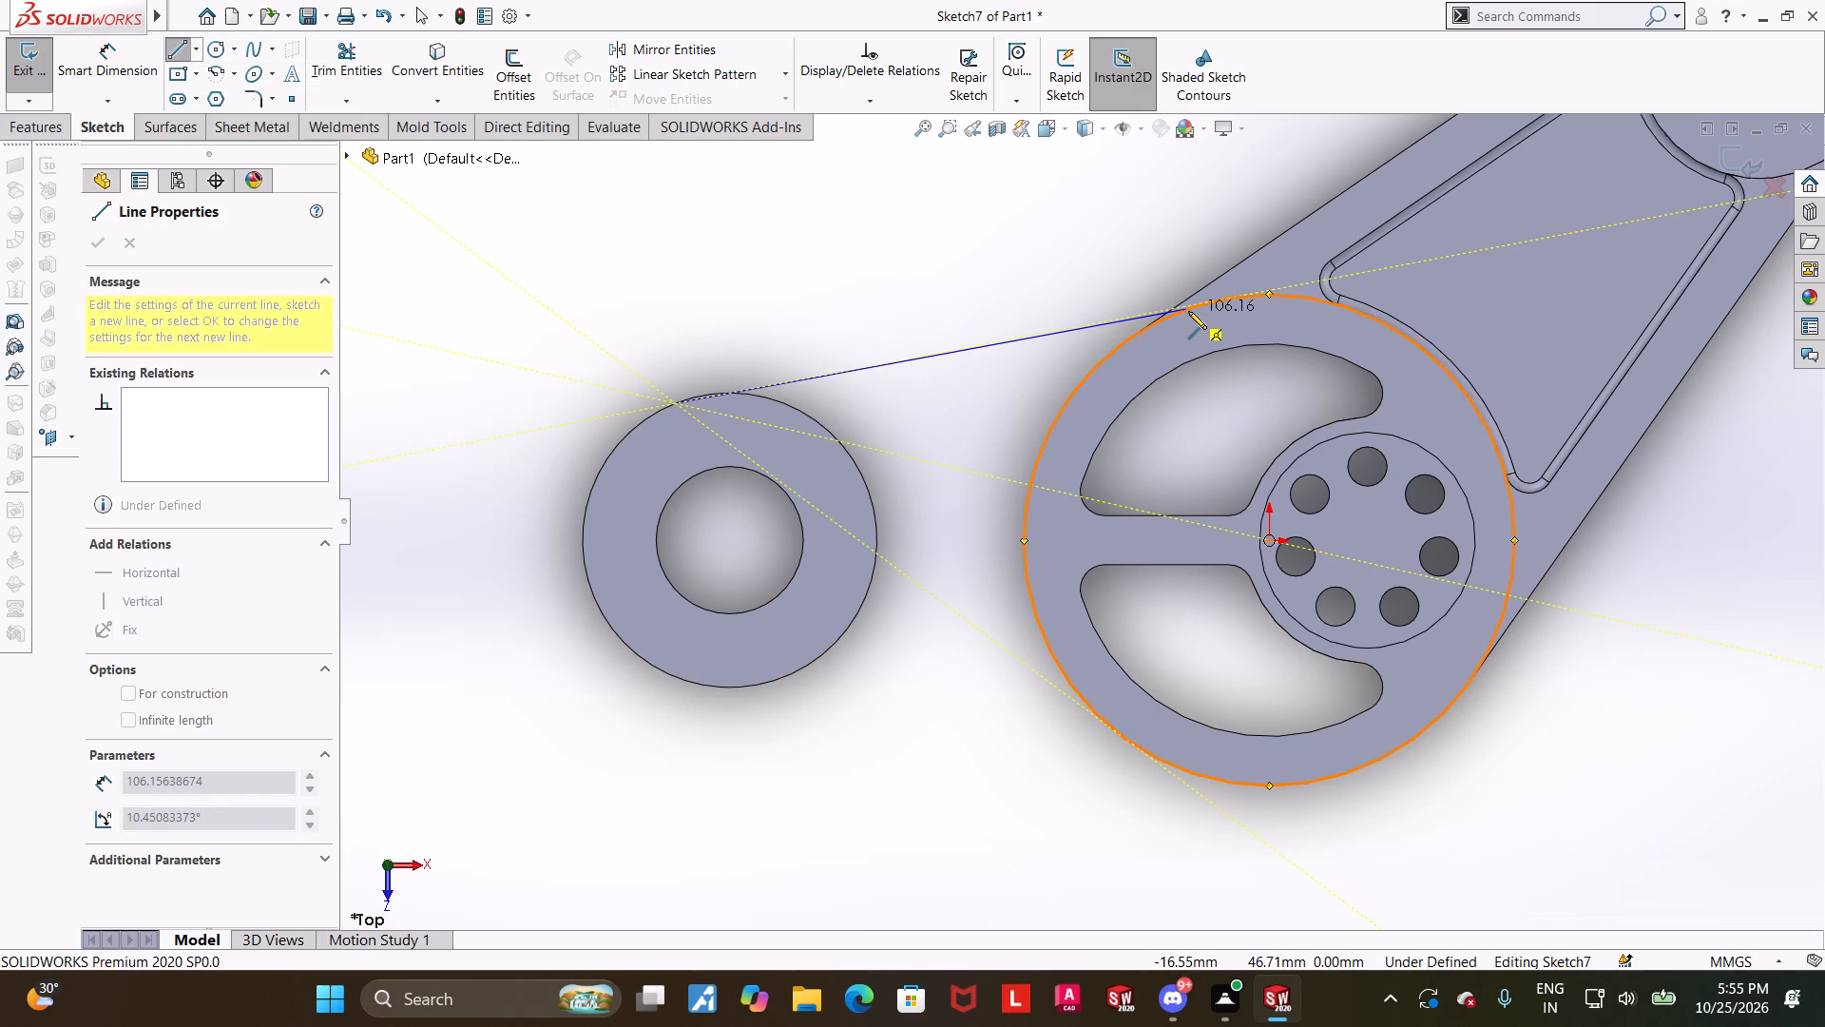
click(1288, 294)
key(Escape)
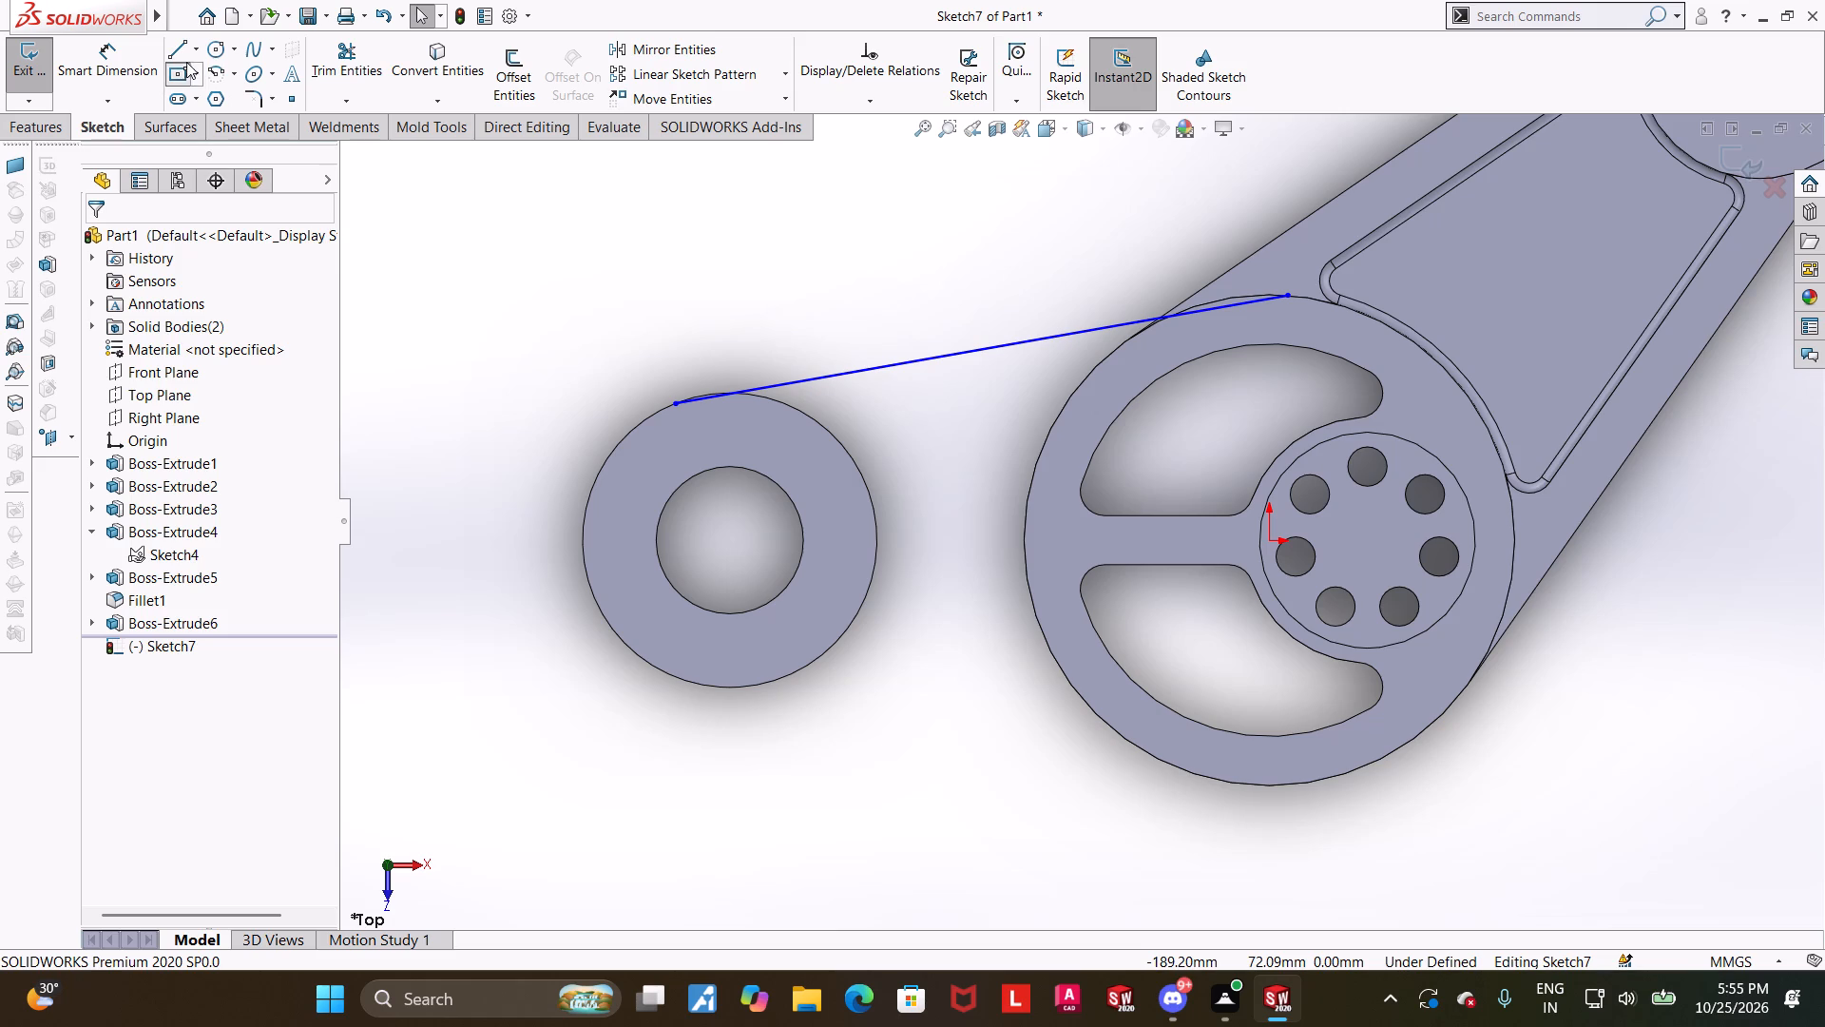
click(186, 62)
click(181, 55)
click(676, 678)
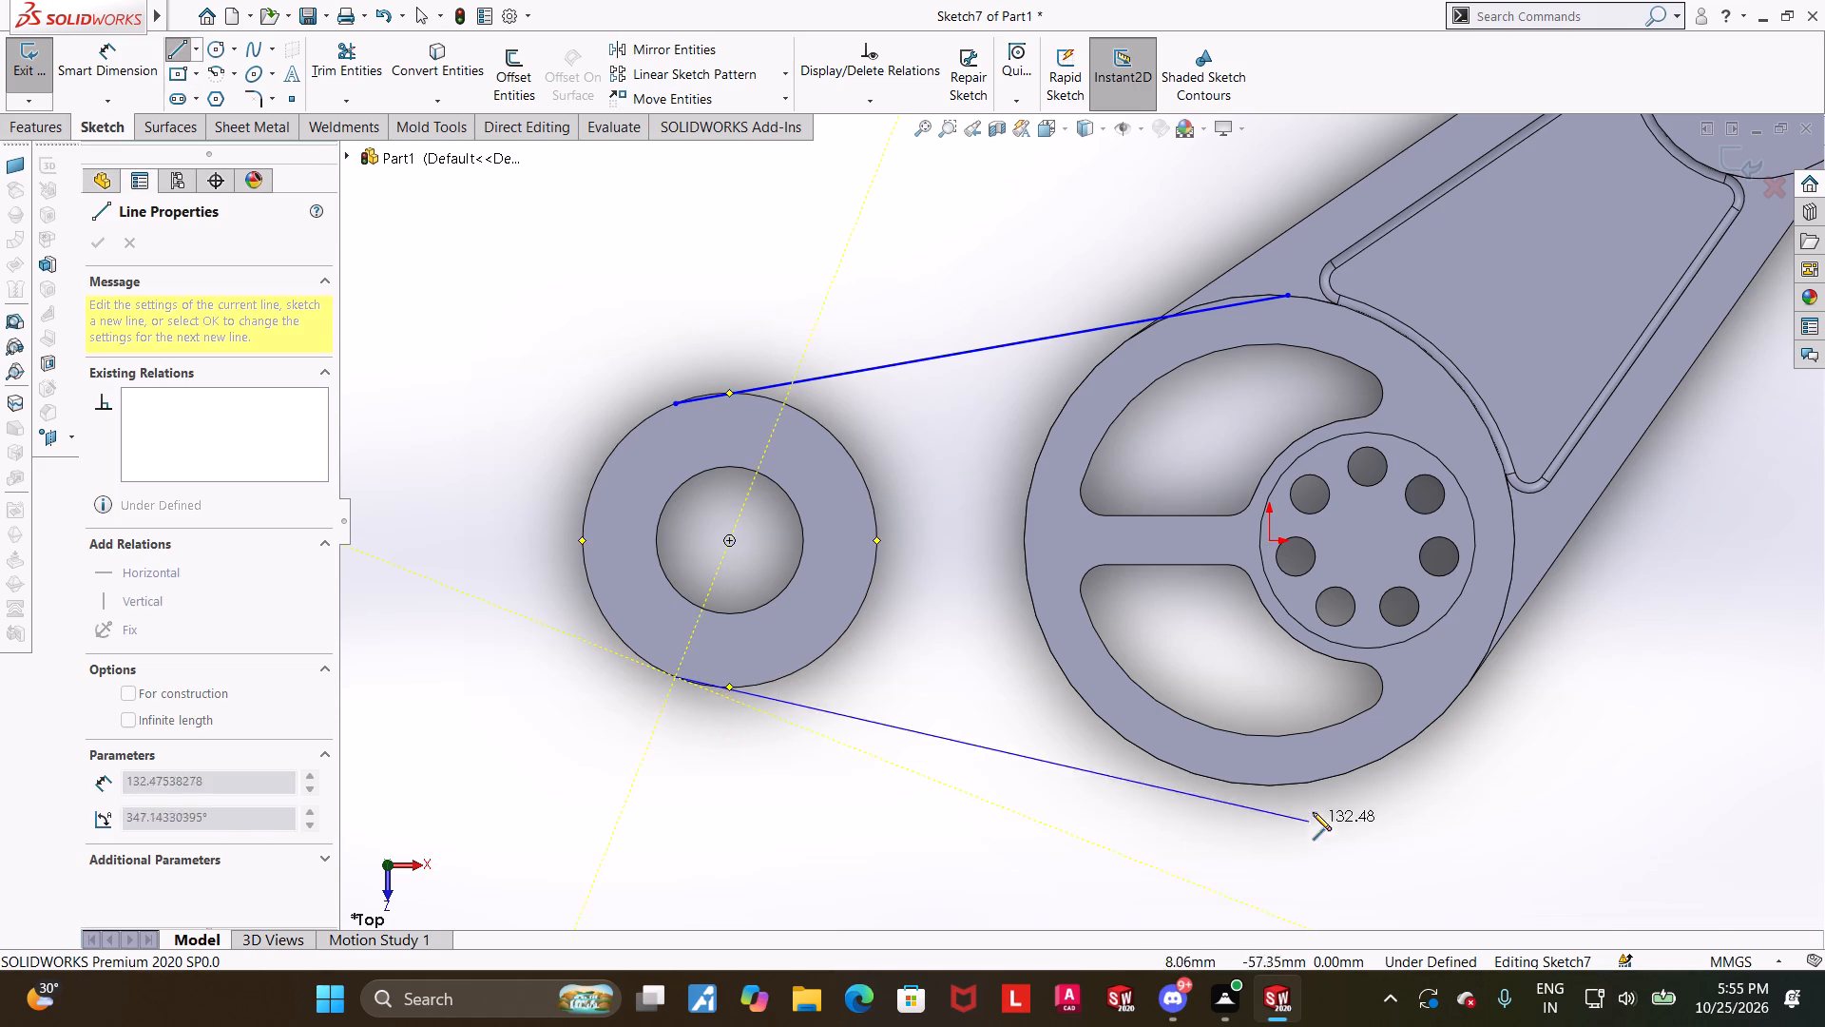
click(1341, 777)
key(Escape)
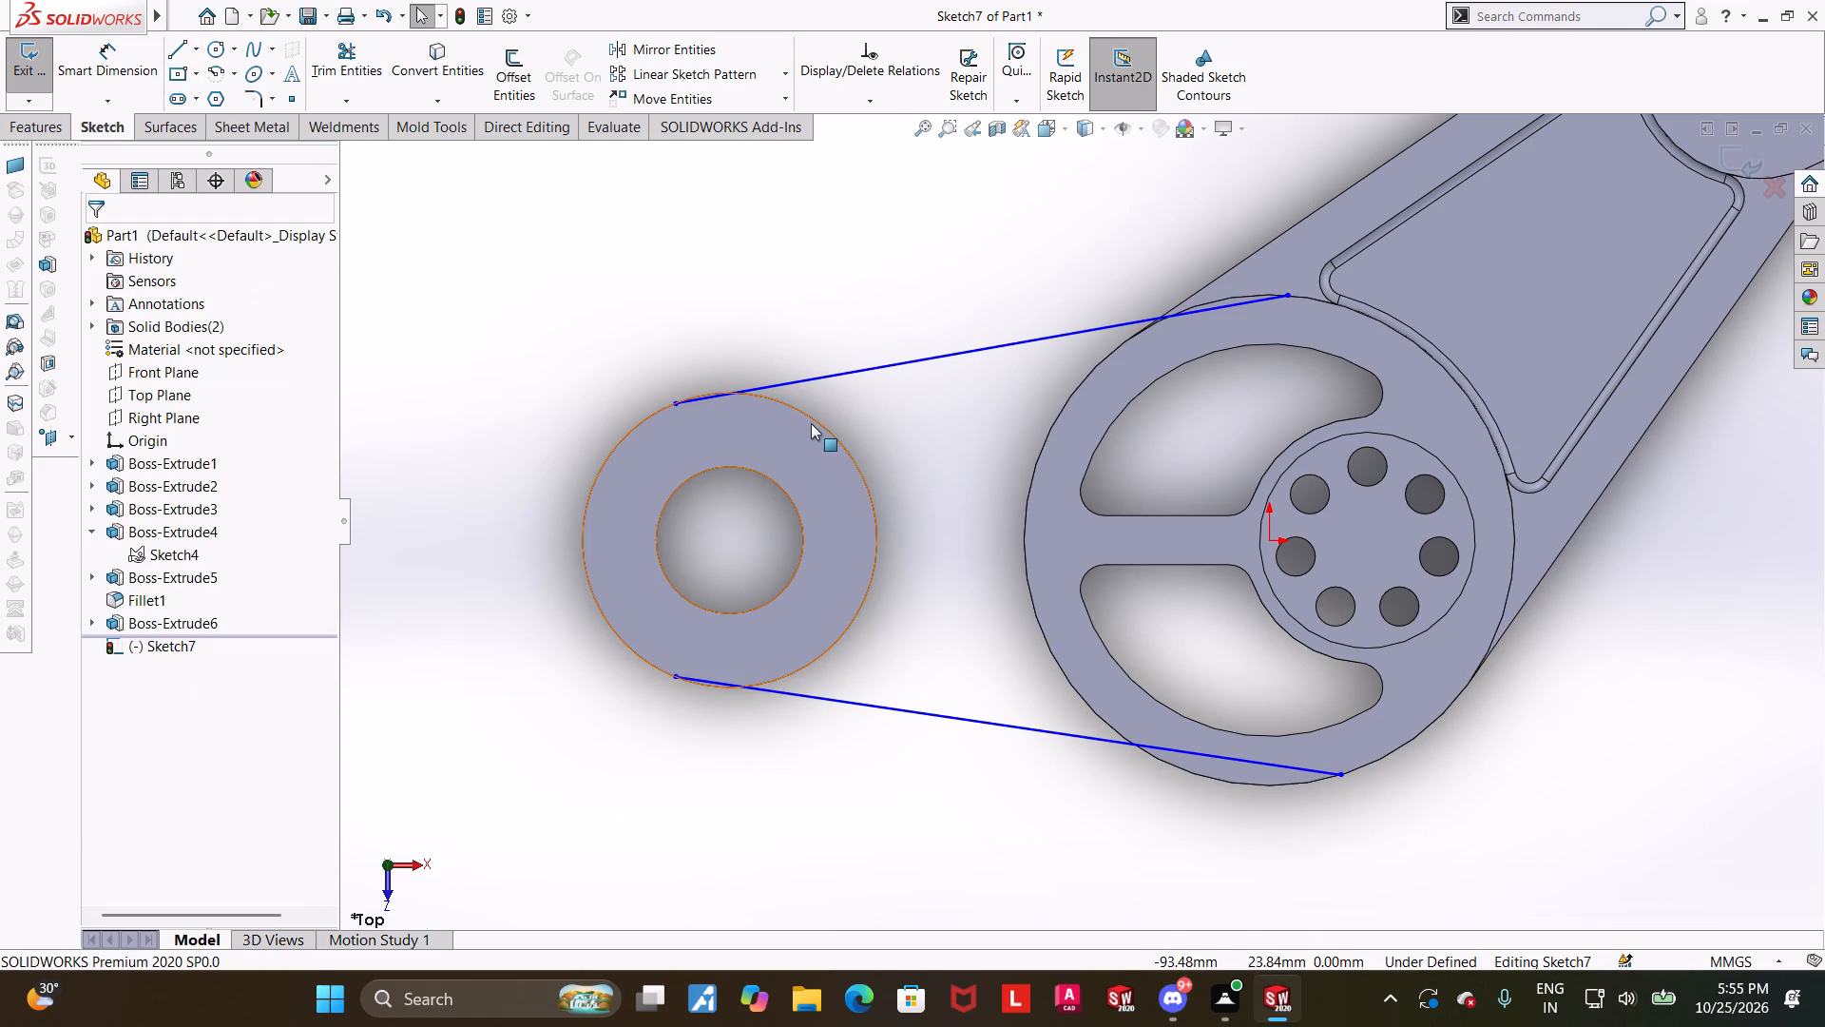
Make the upper and lower connecting lines each tangent to the 60 mm boss's outer edge.
click(816, 419)
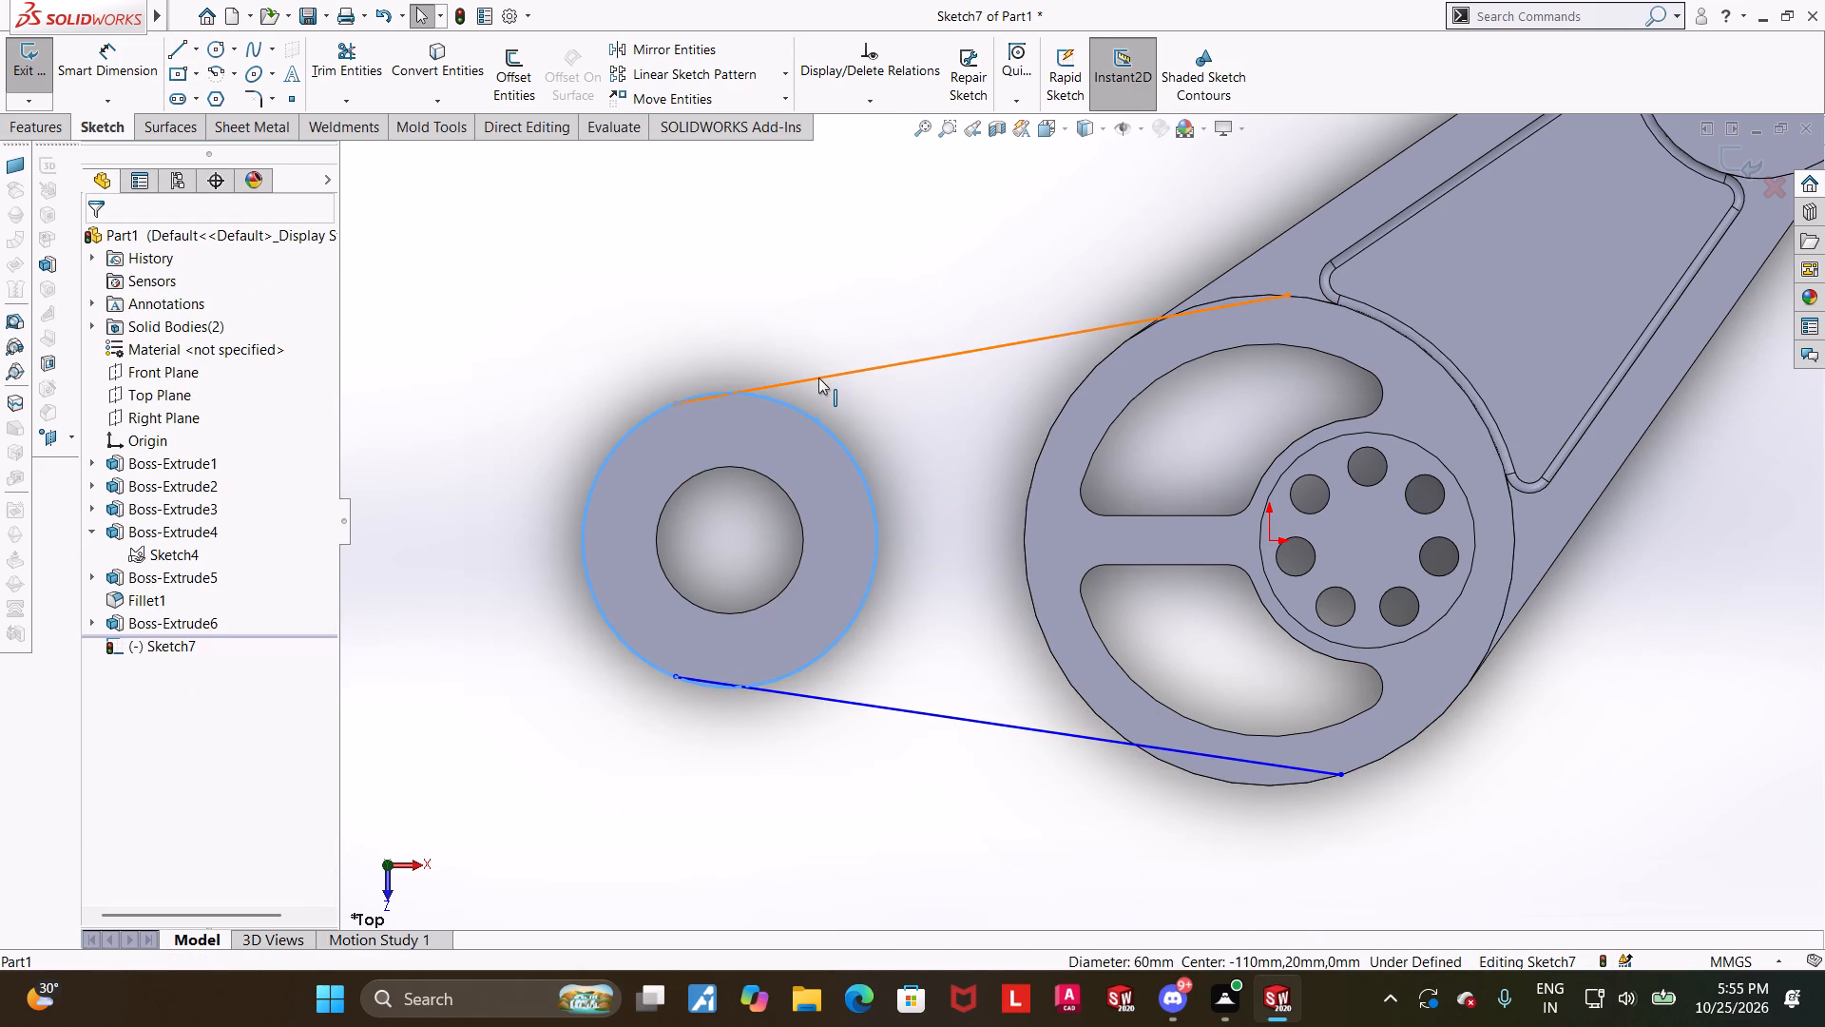
ctrl+click(818, 378)
click(92, 580)
click(778, 776)
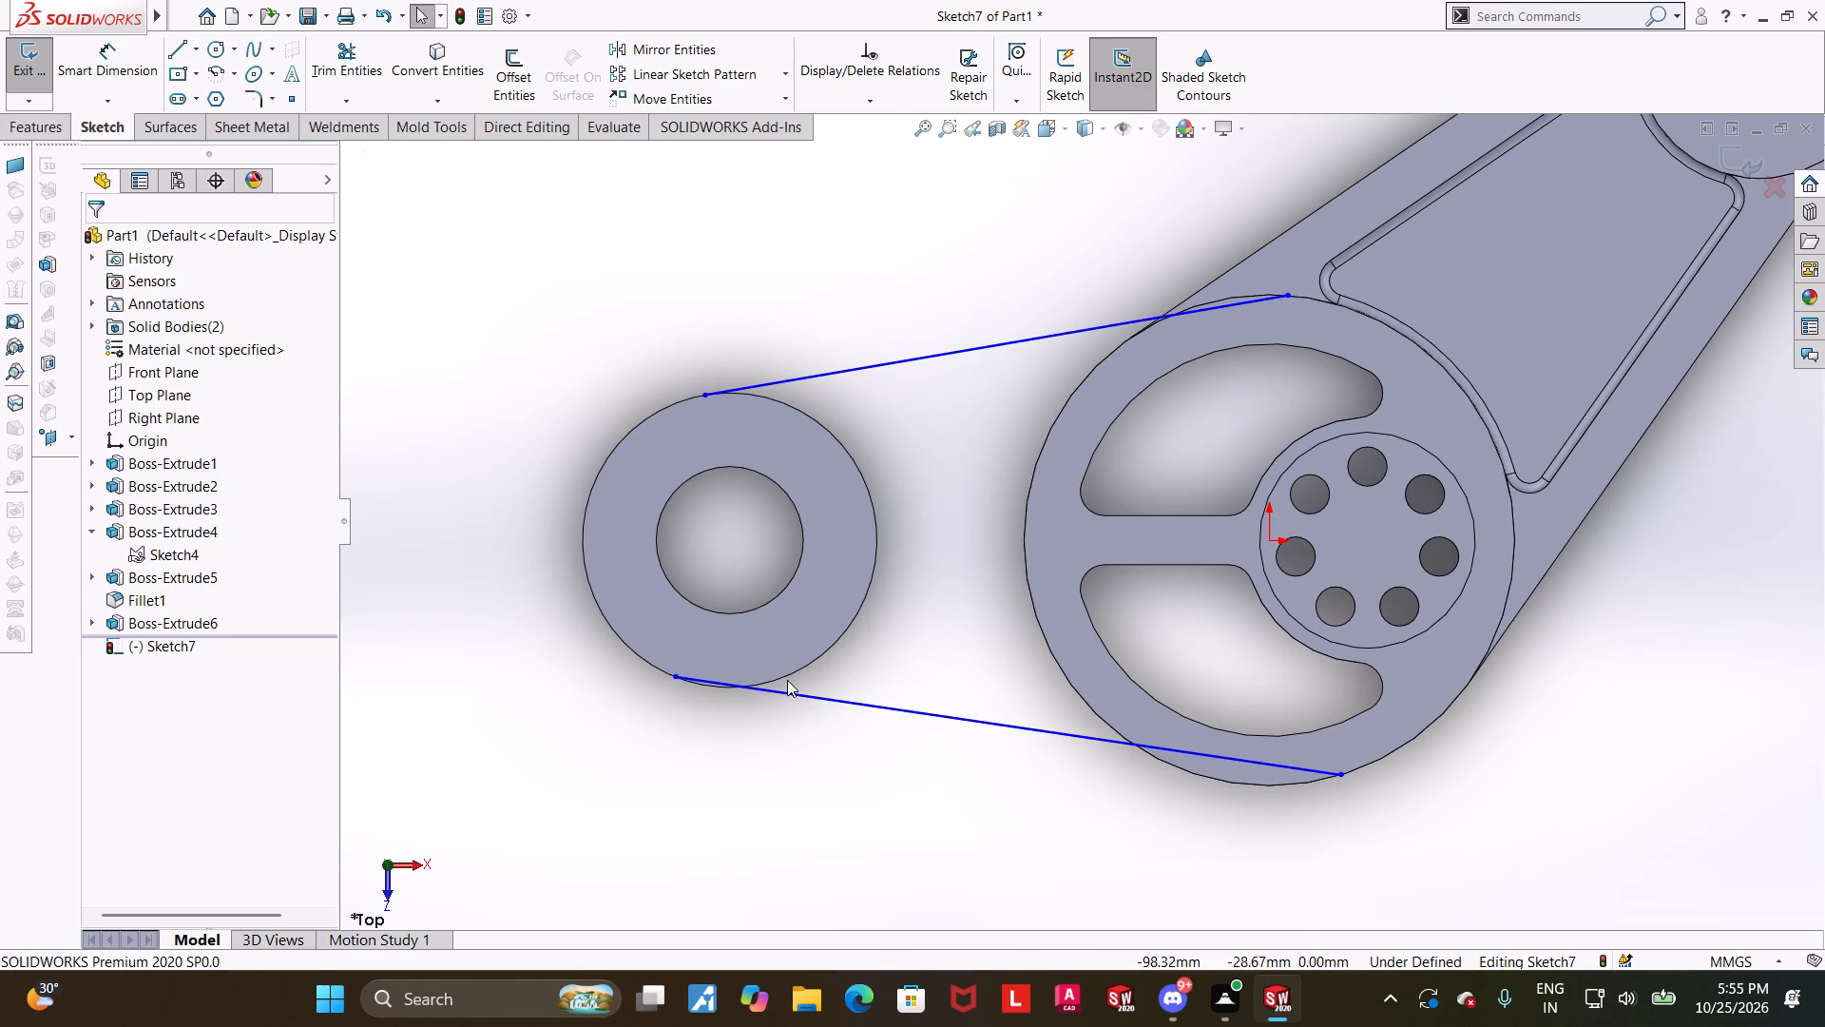
click(797, 673)
ctrl+click(804, 697)
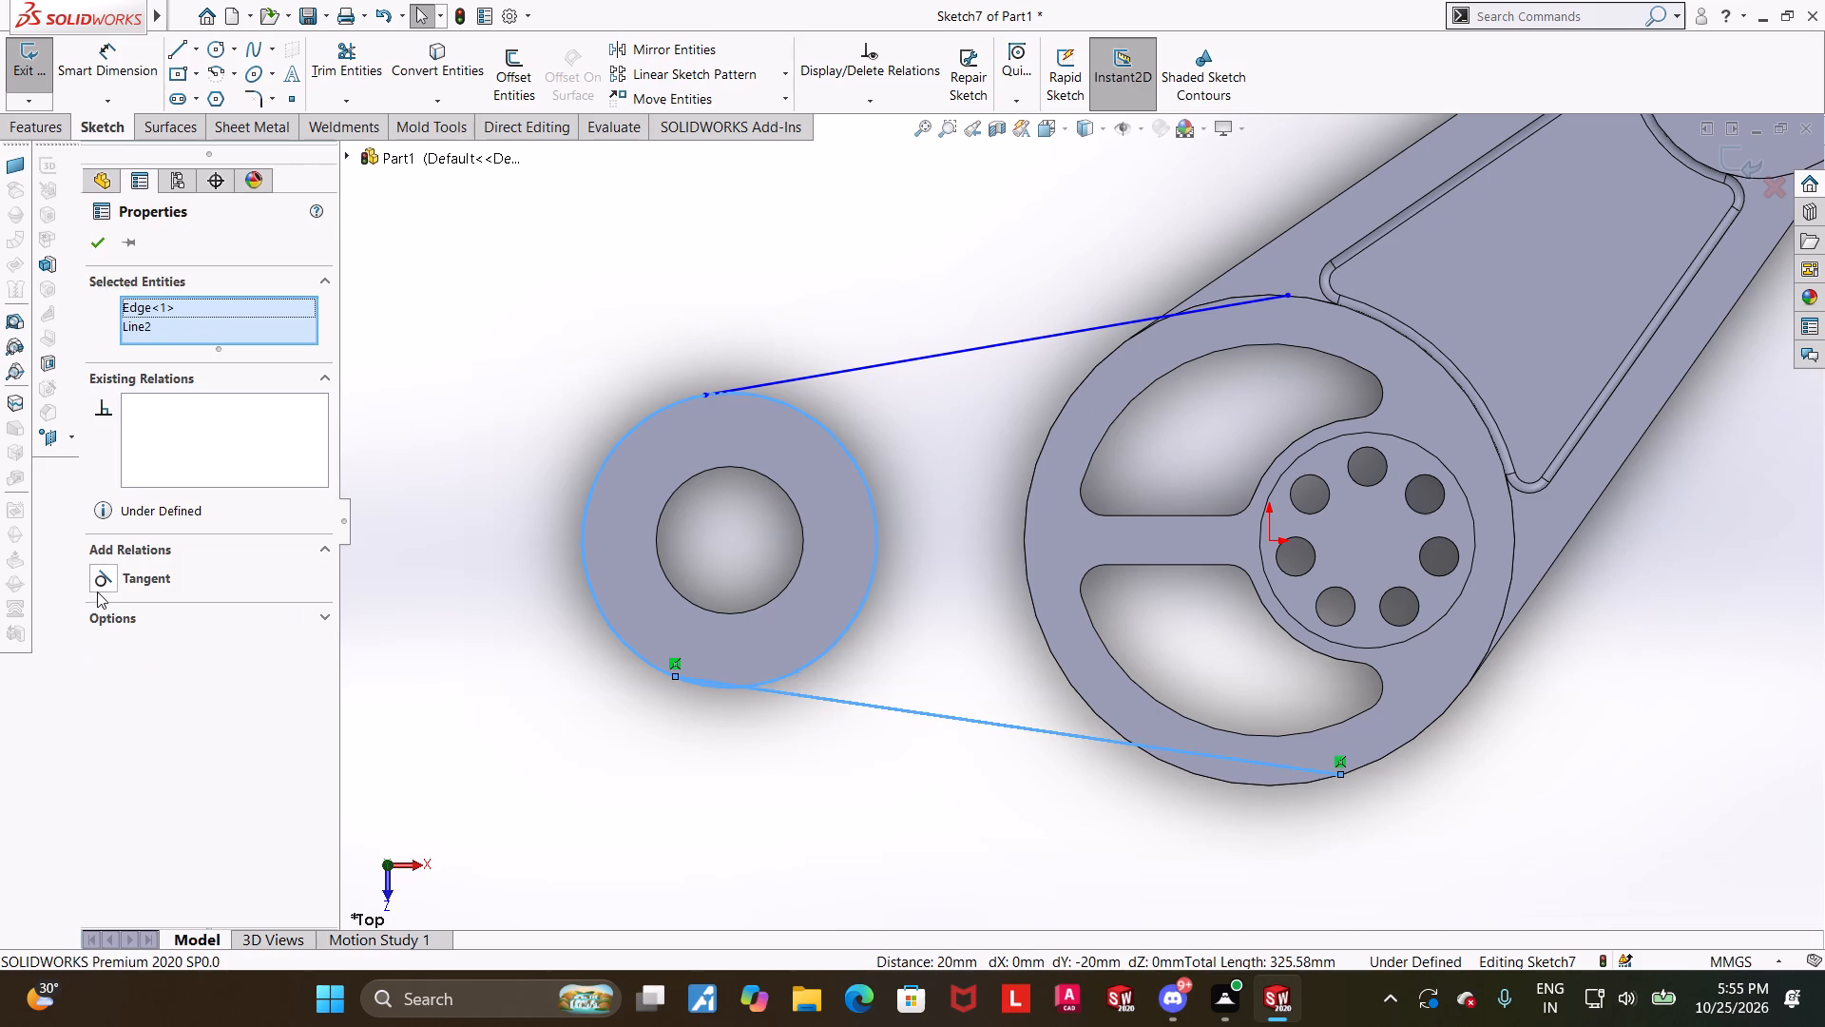
click(97, 579)
click(698, 858)
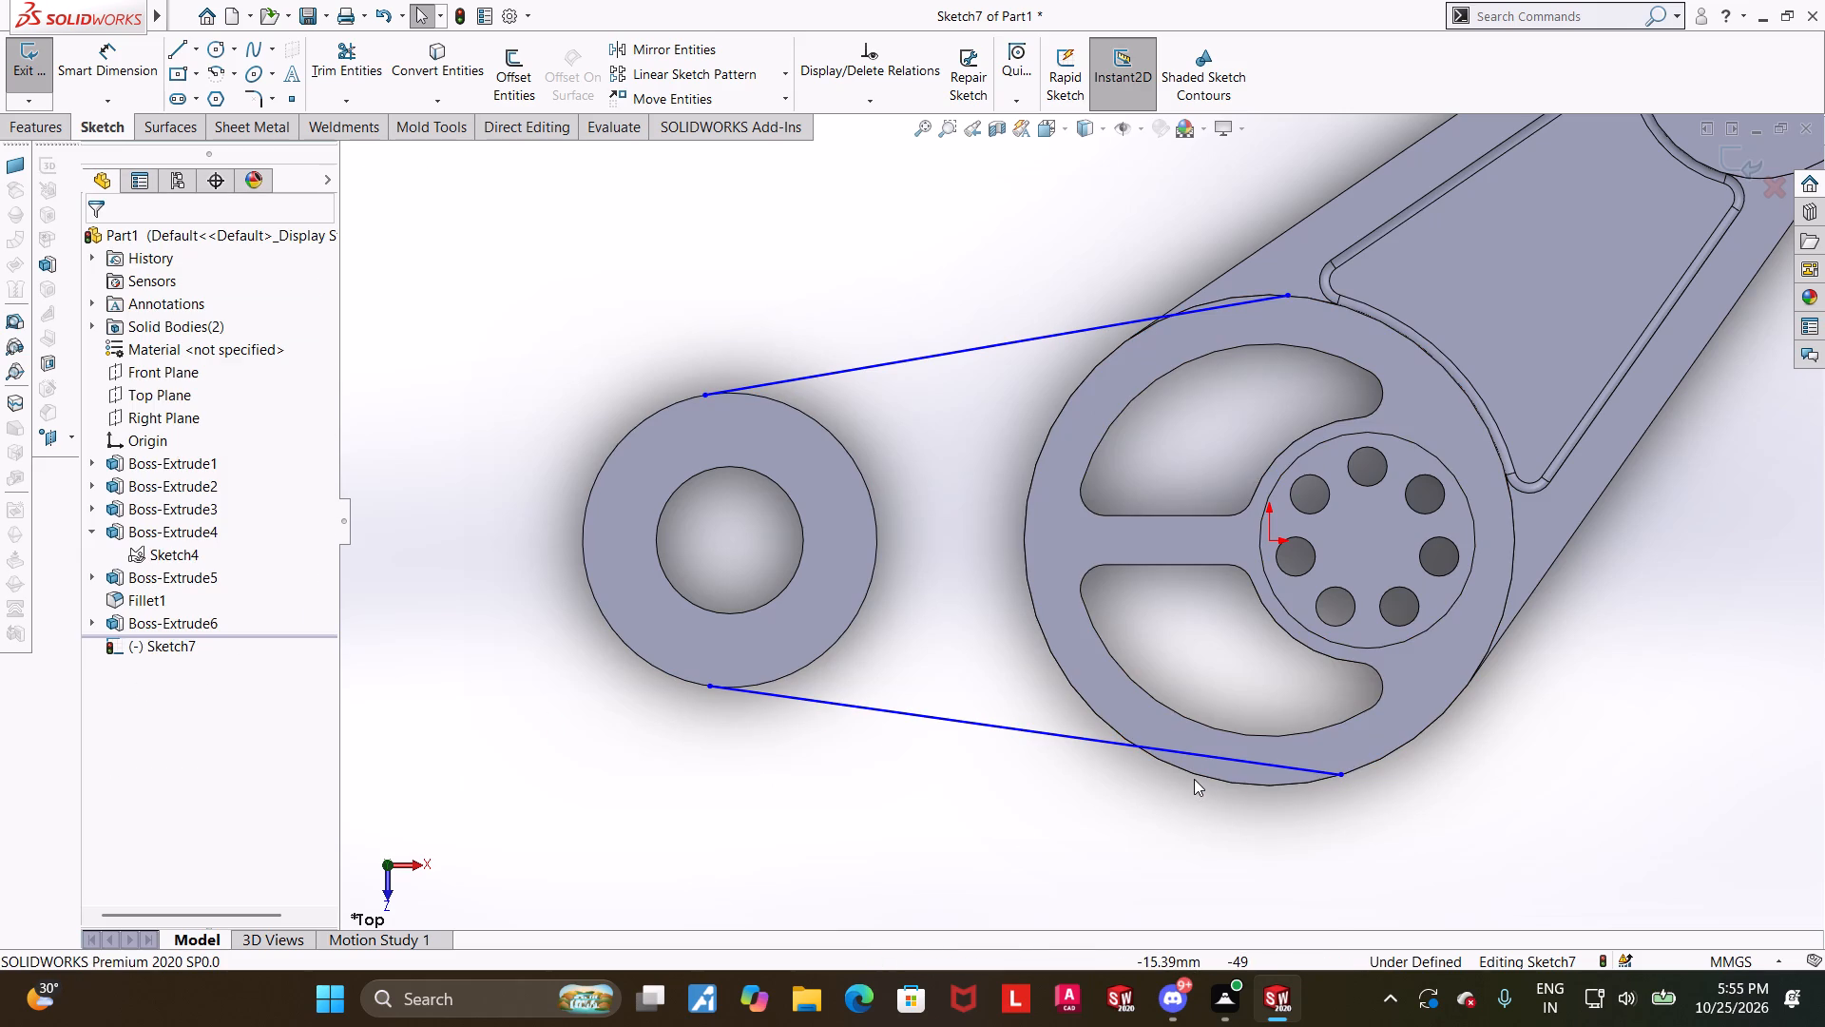
Make the lower and upper connecting lines each tangent to the spoked ring's outer edge.
click(1195, 777)
ctrl+click(1289, 765)
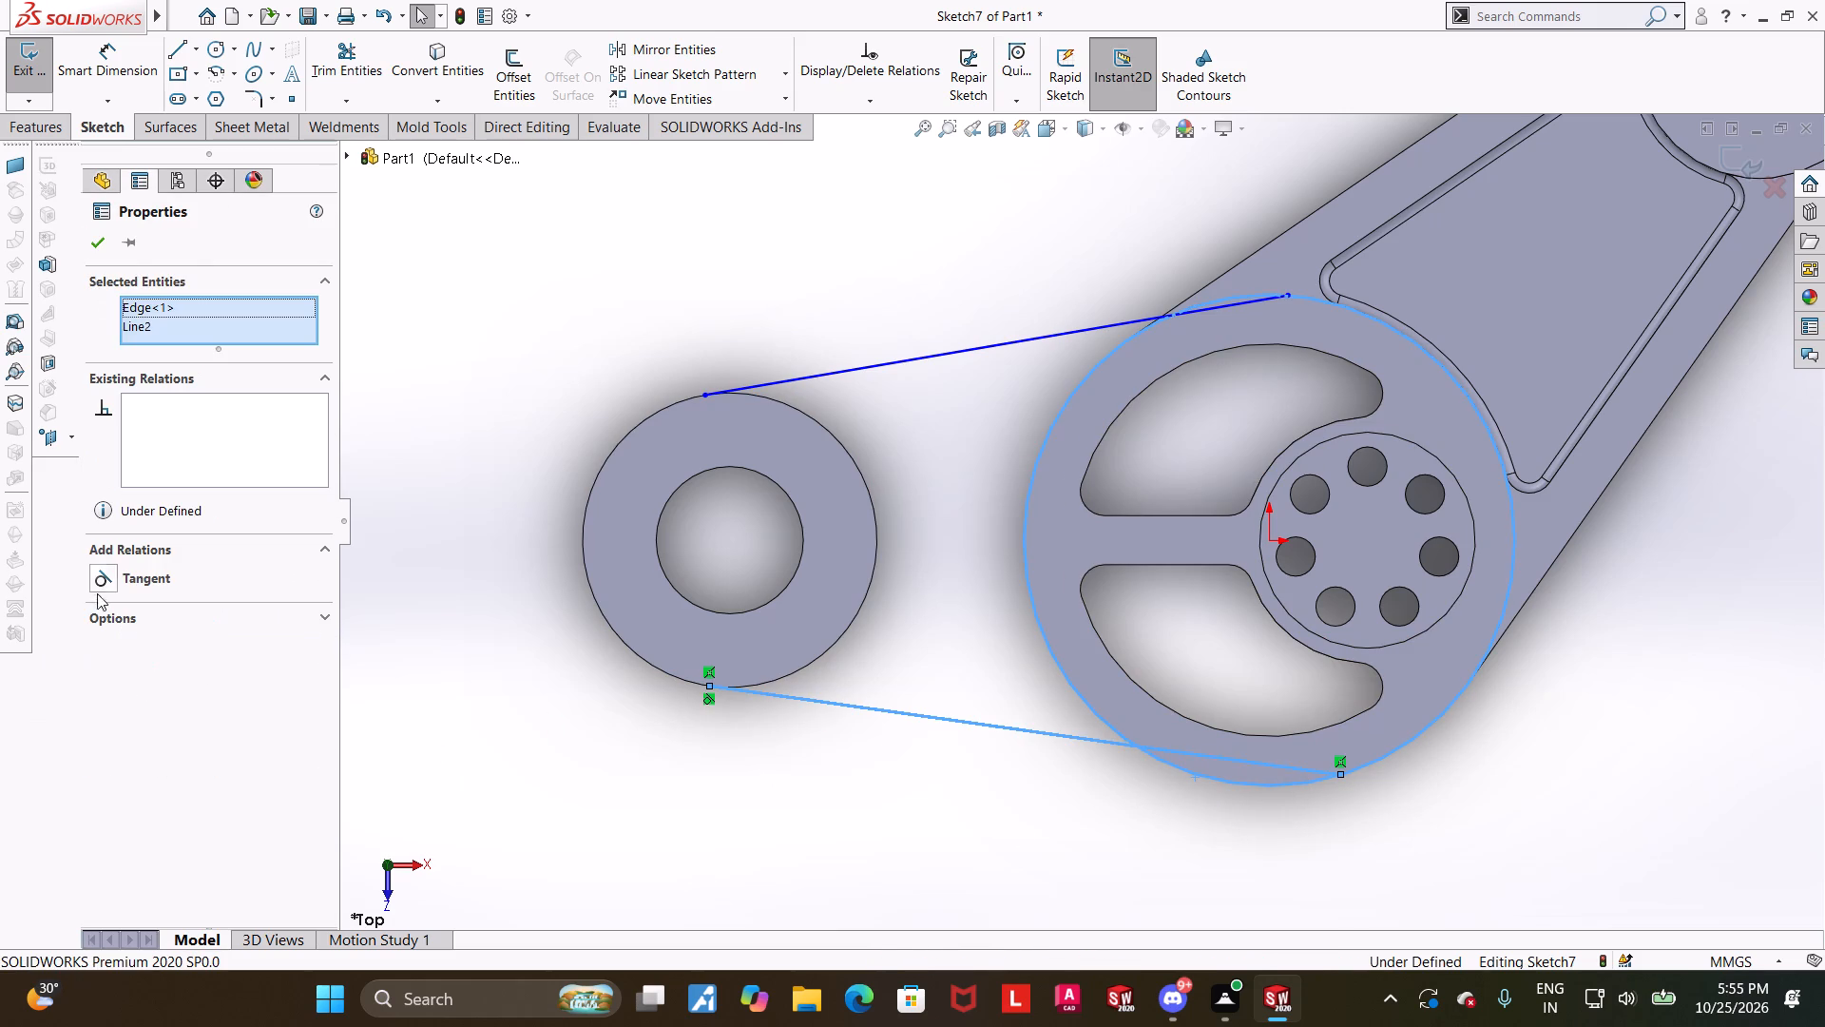
click(100, 582)
click(795, 773)
click(1131, 339)
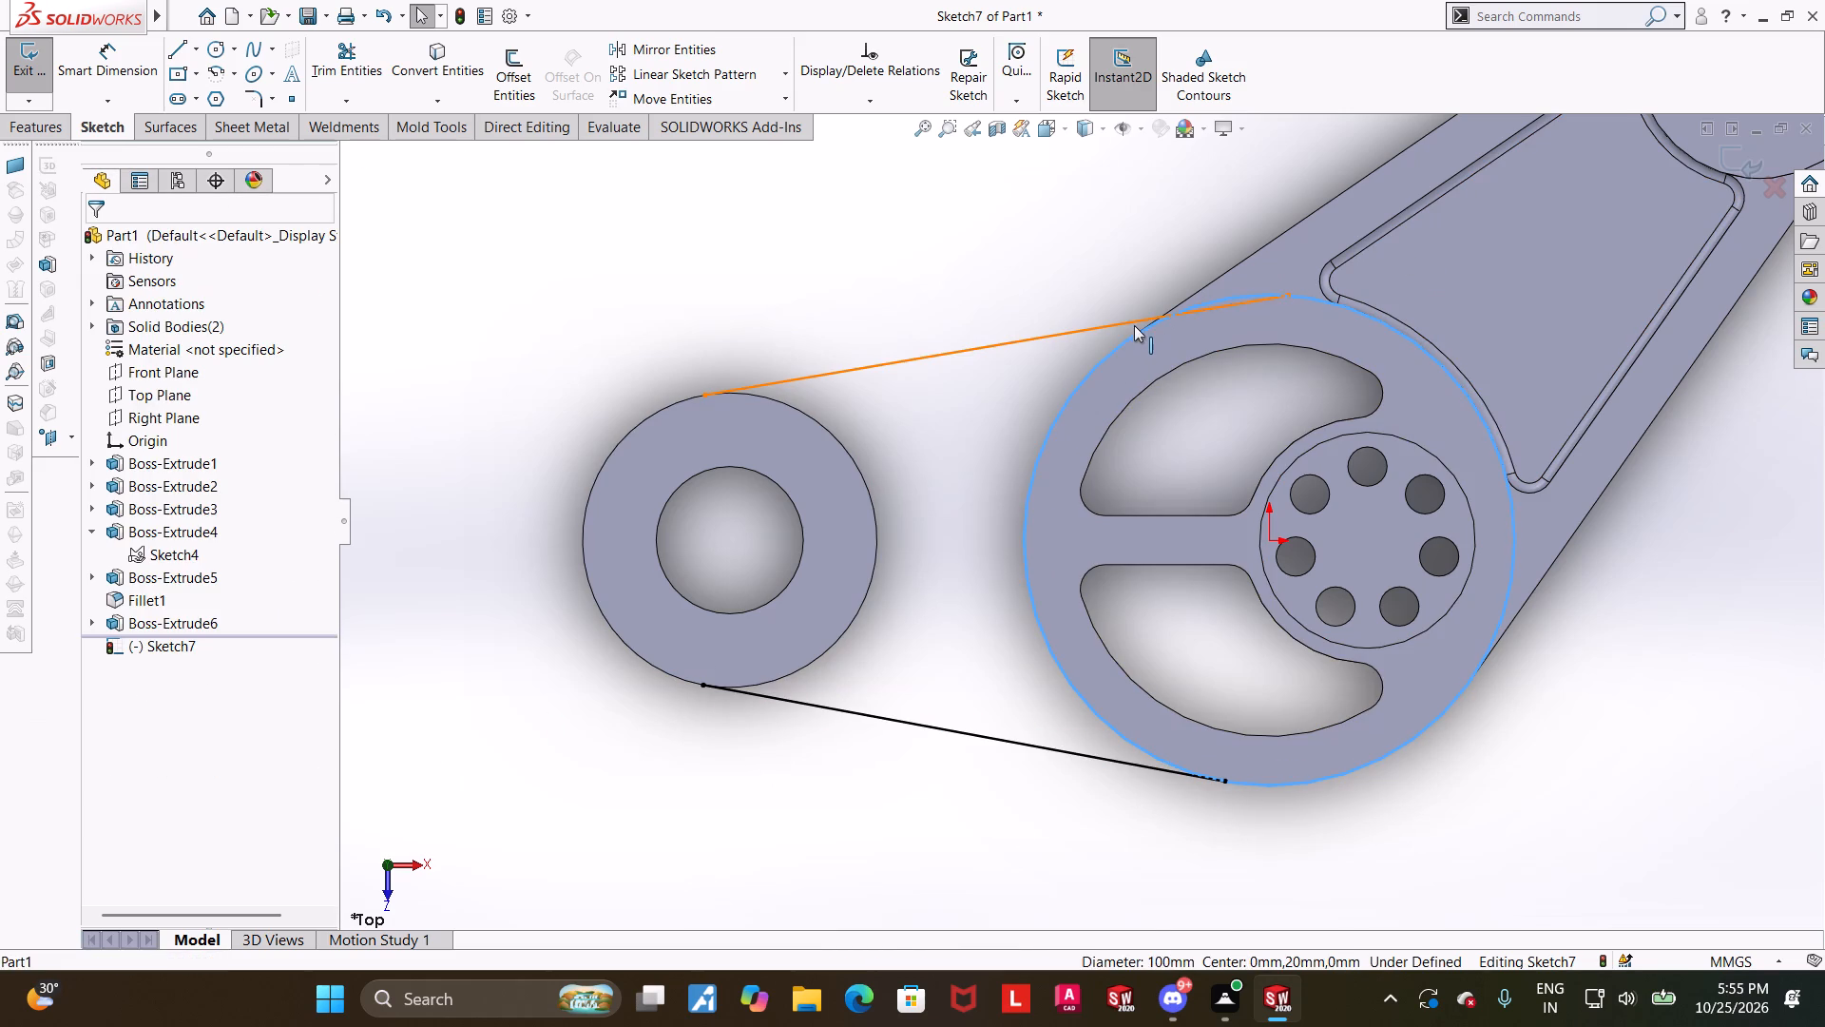
ctrl+click(1134, 321)
click(94, 580)
click(658, 733)
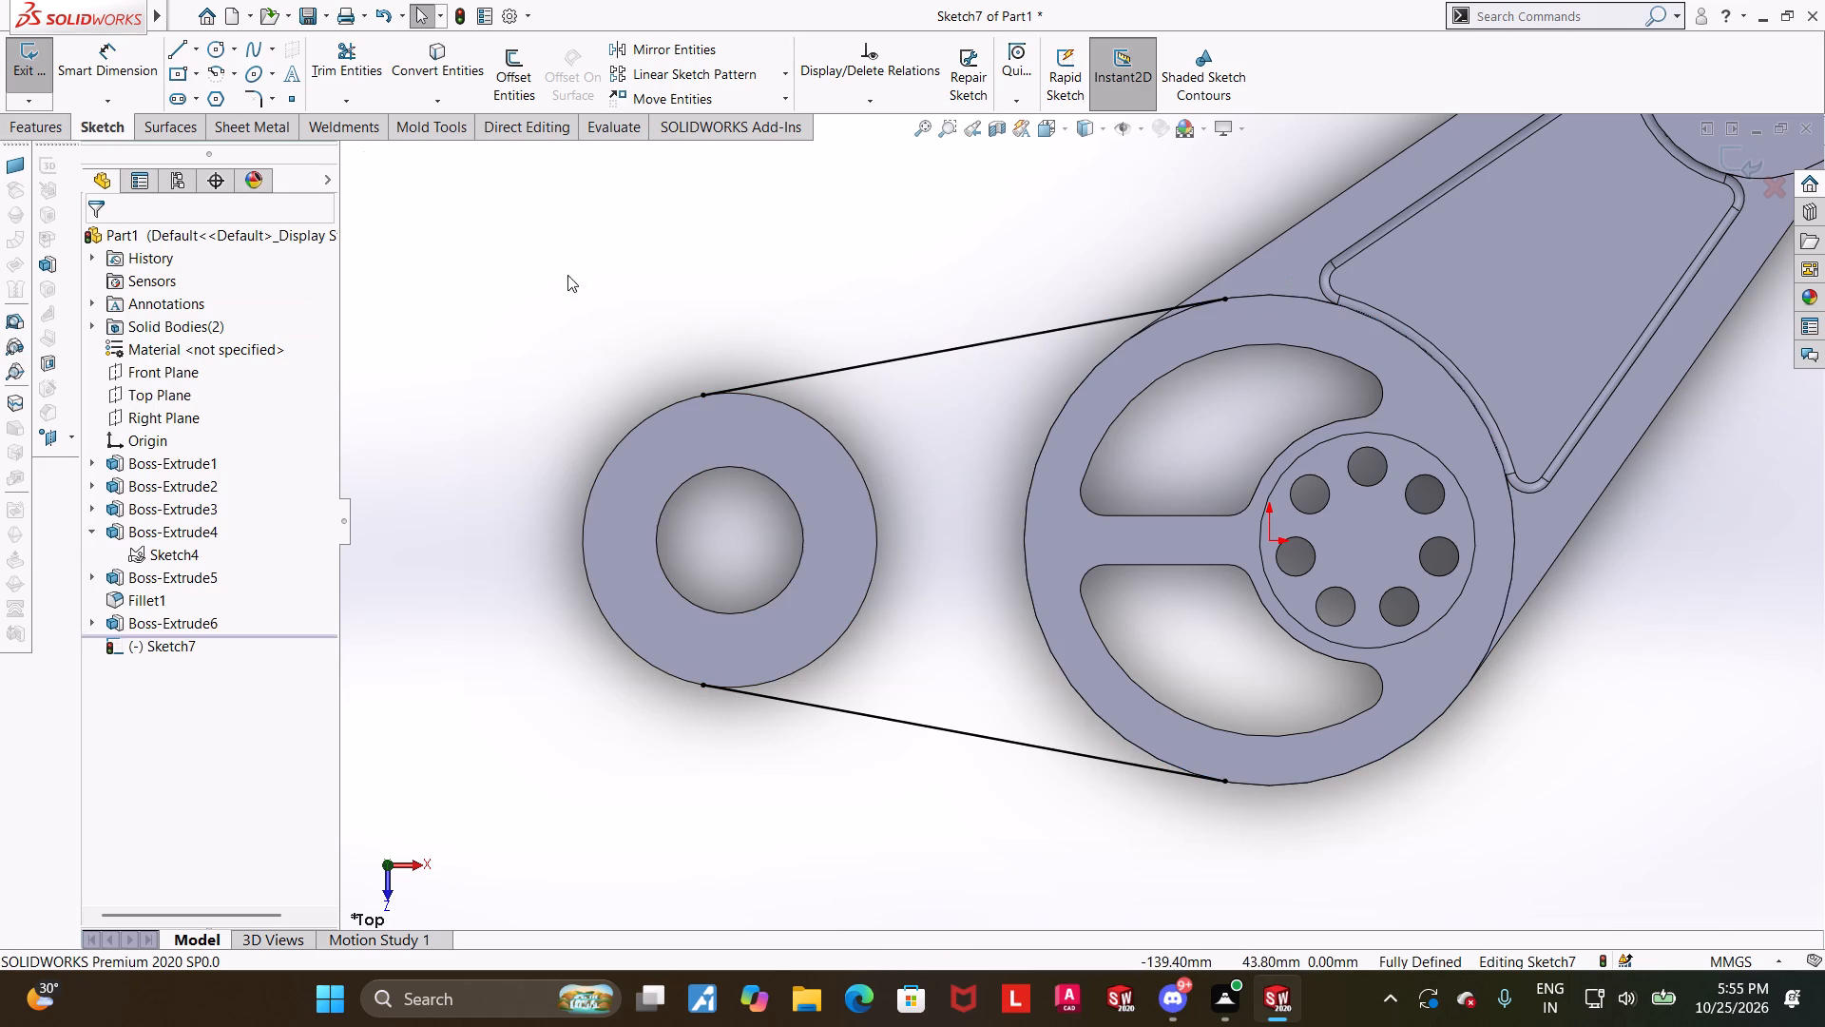
Convert the outer circular edges of the 60 mm boss and the spoked ring into sketch entities.
click(427, 58)
click(860, 468)
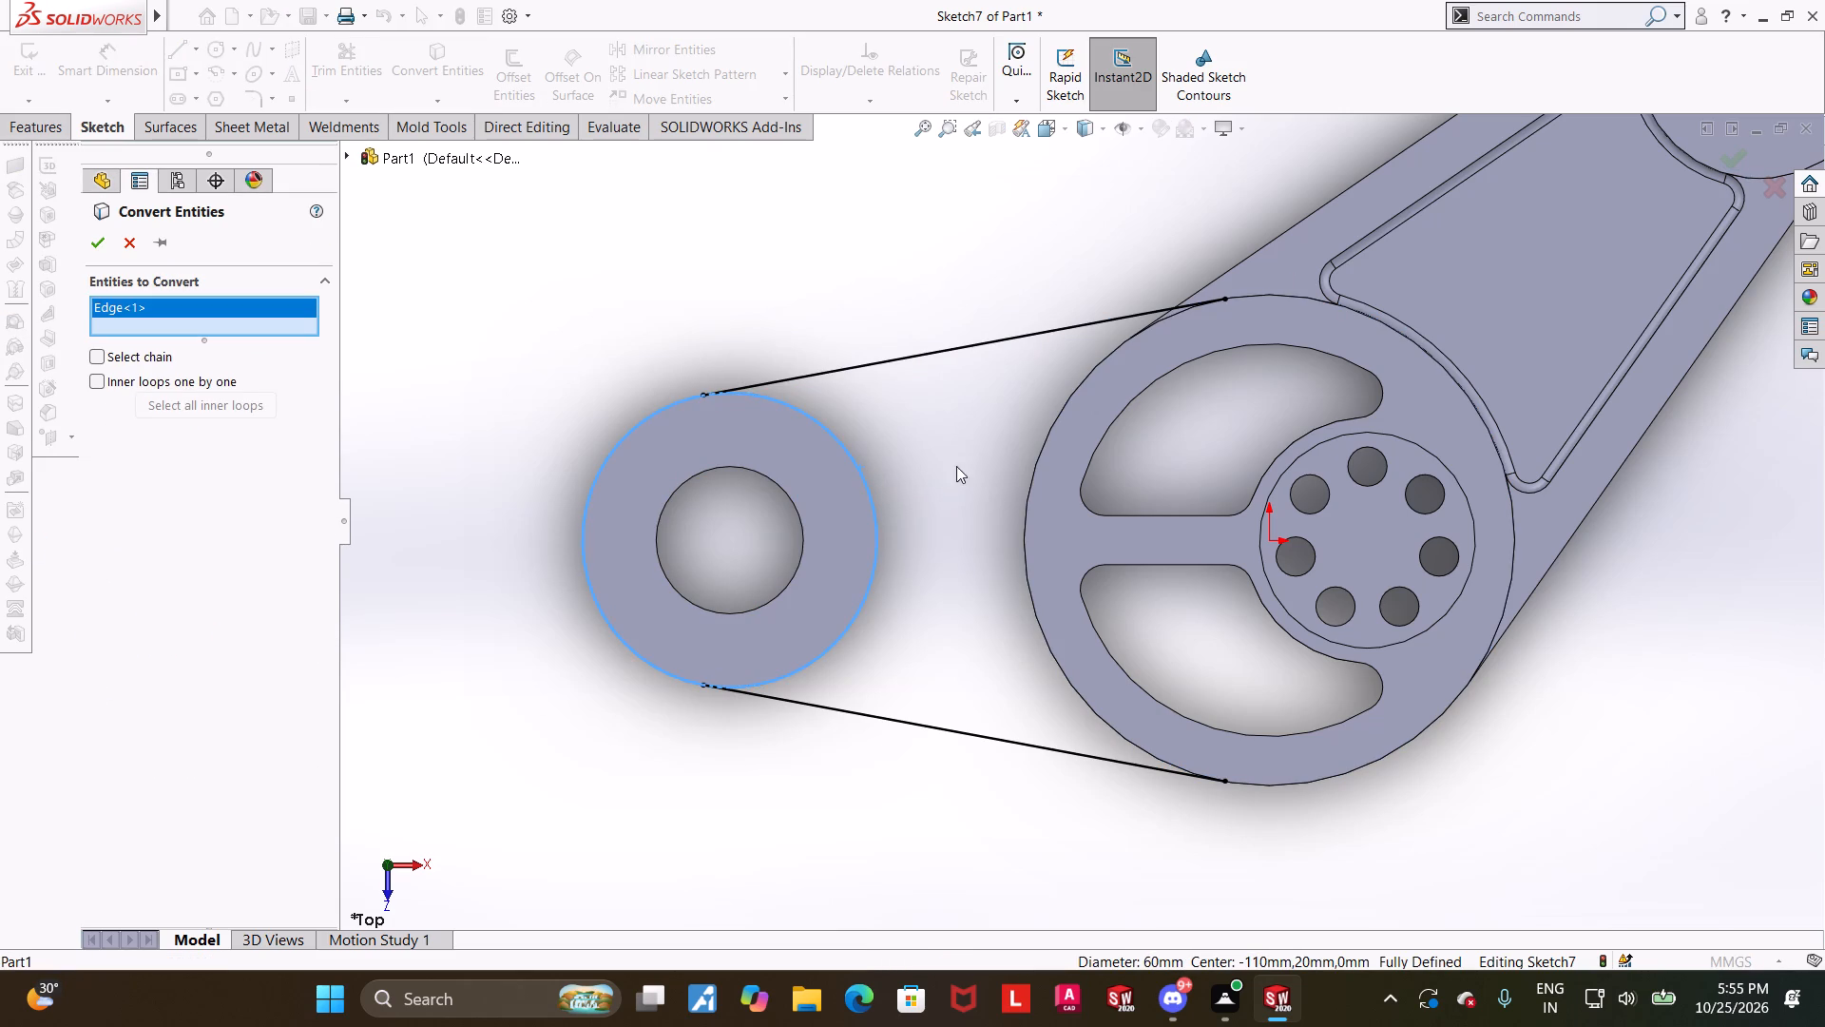
click(1025, 522)
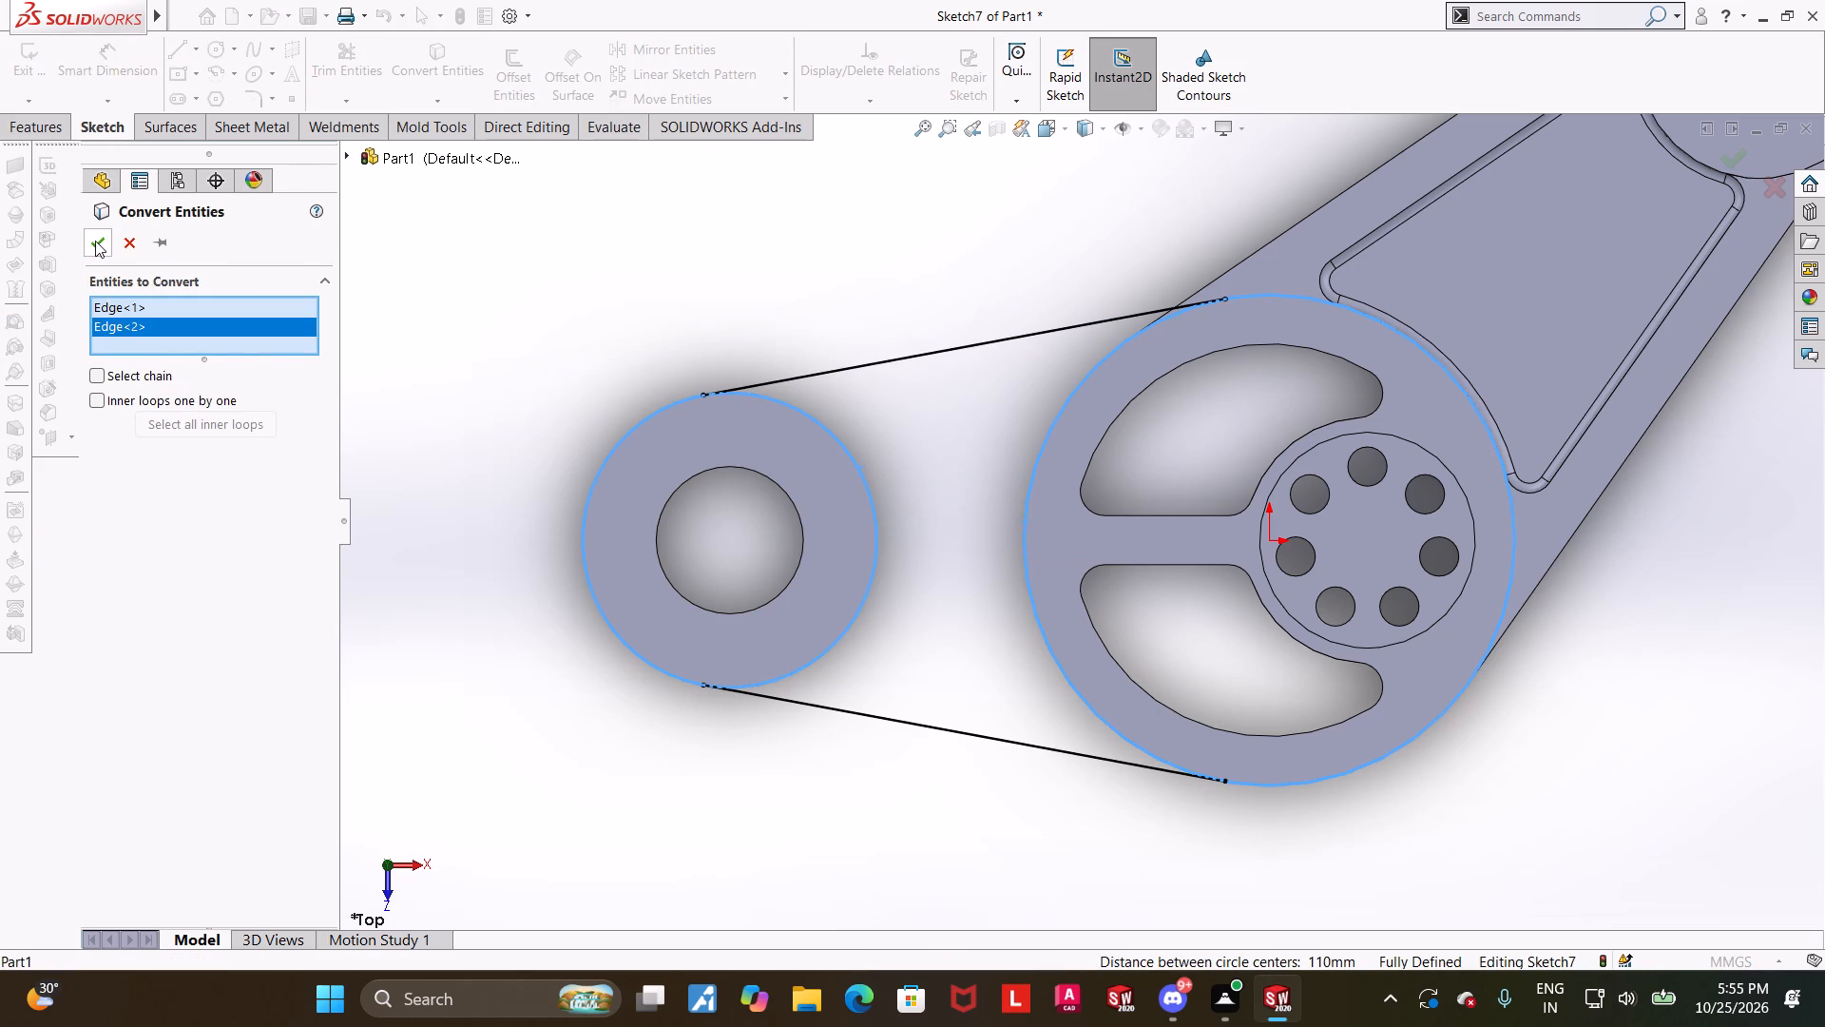
click(95, 241)
Sketch an inner line about 44 mm long between the boss and ring circles, just below the upper tangent line.
scroll(921, 743, up, 3)
scroll(1329, 595, down, 3)
scroll(1229, 544, up, 3)
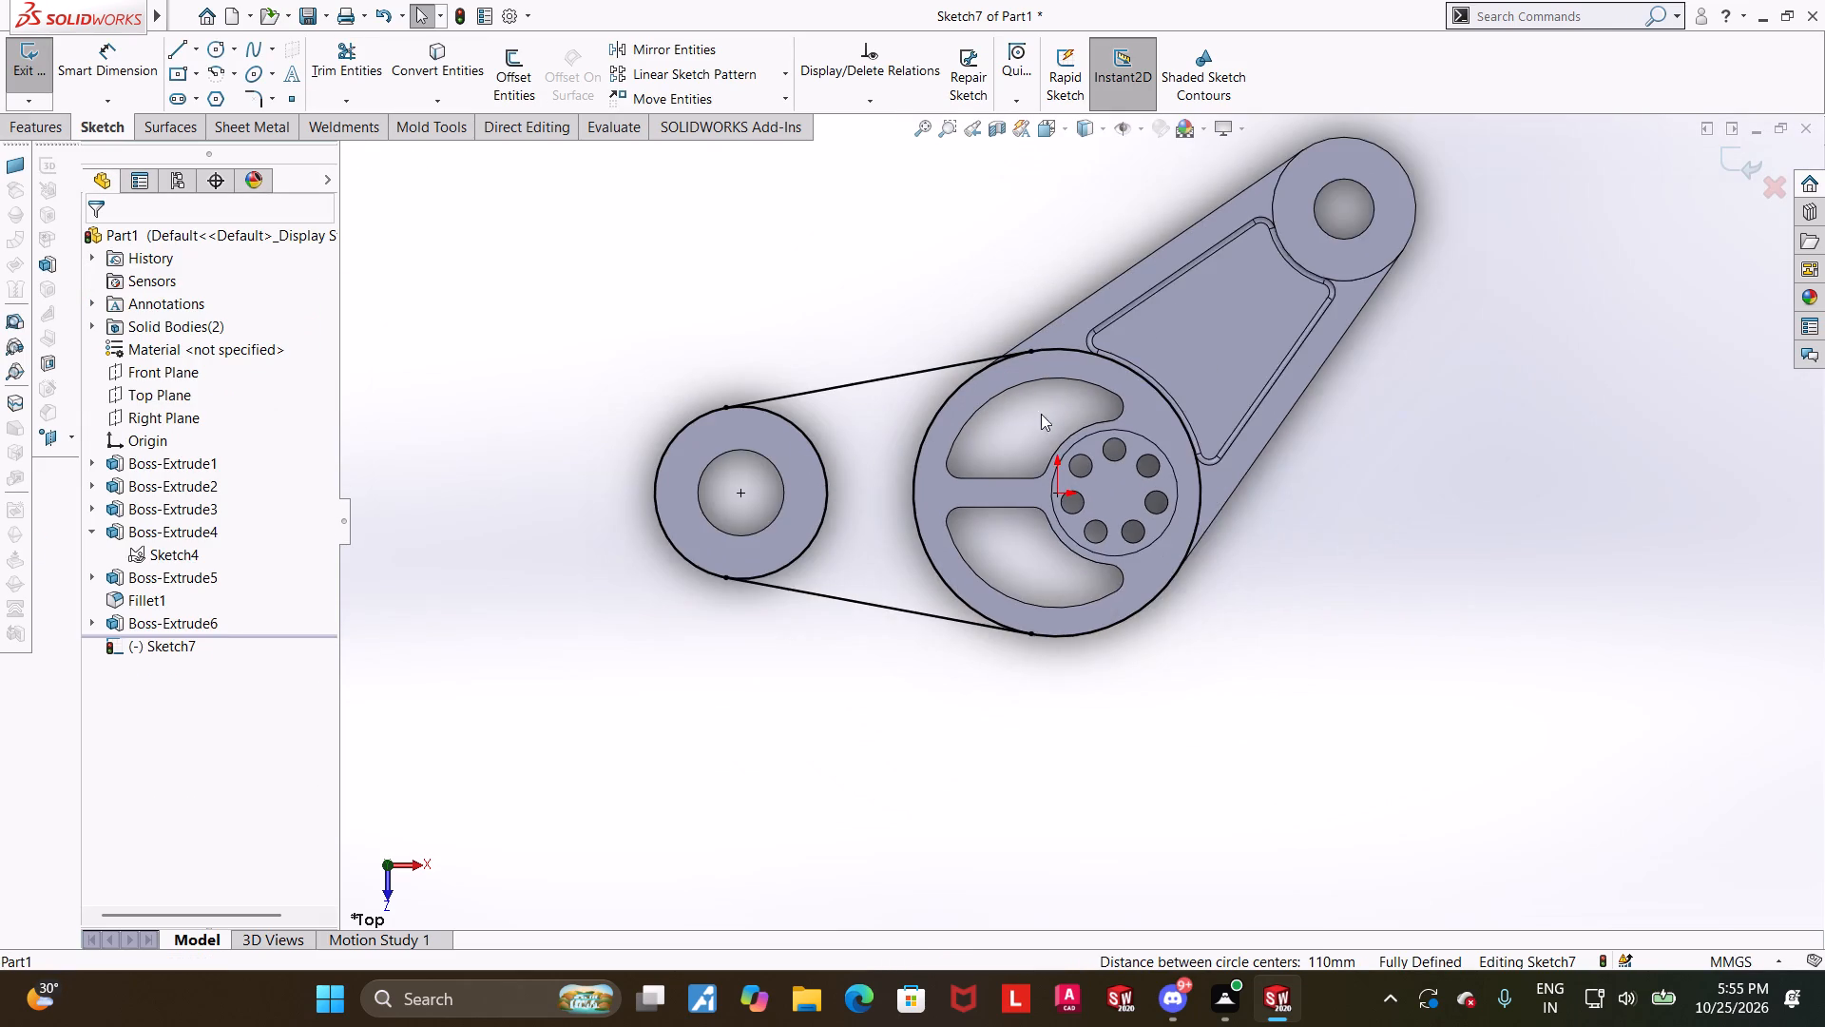
scroll(1023, 414, down, 2)
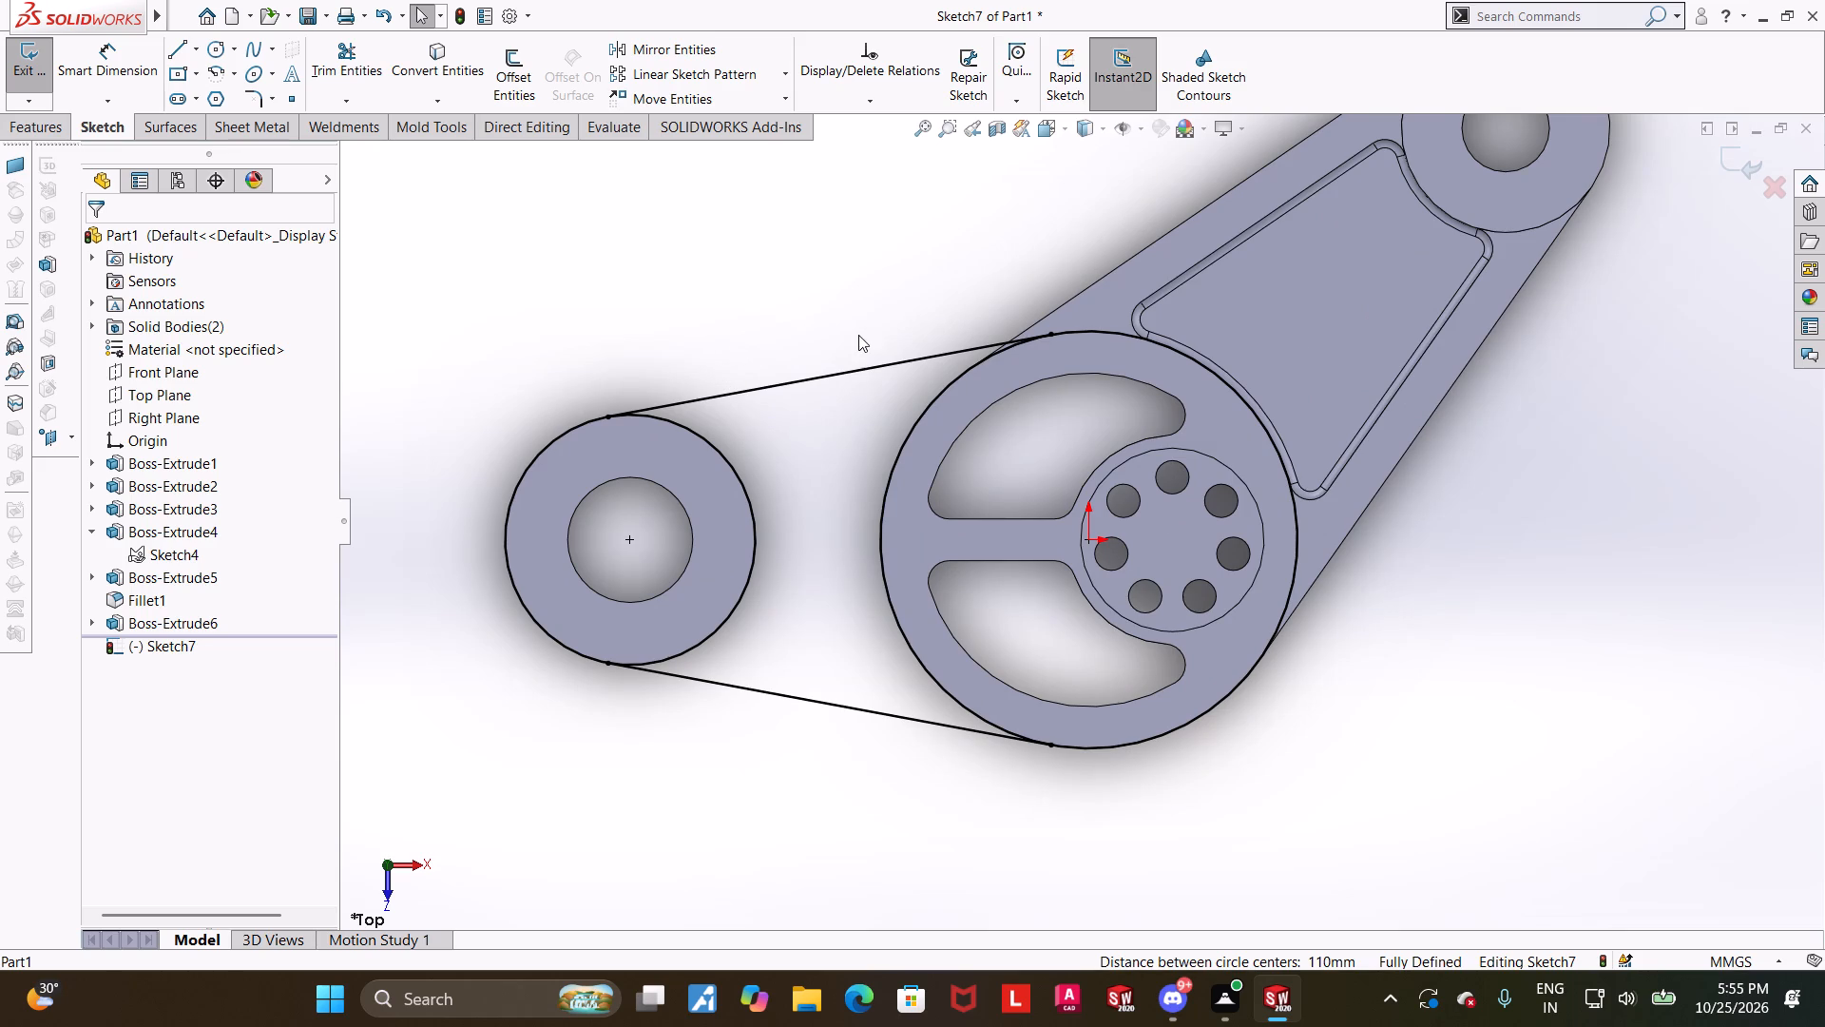
scroll(842, 370, down, 2)
click(182, 48)
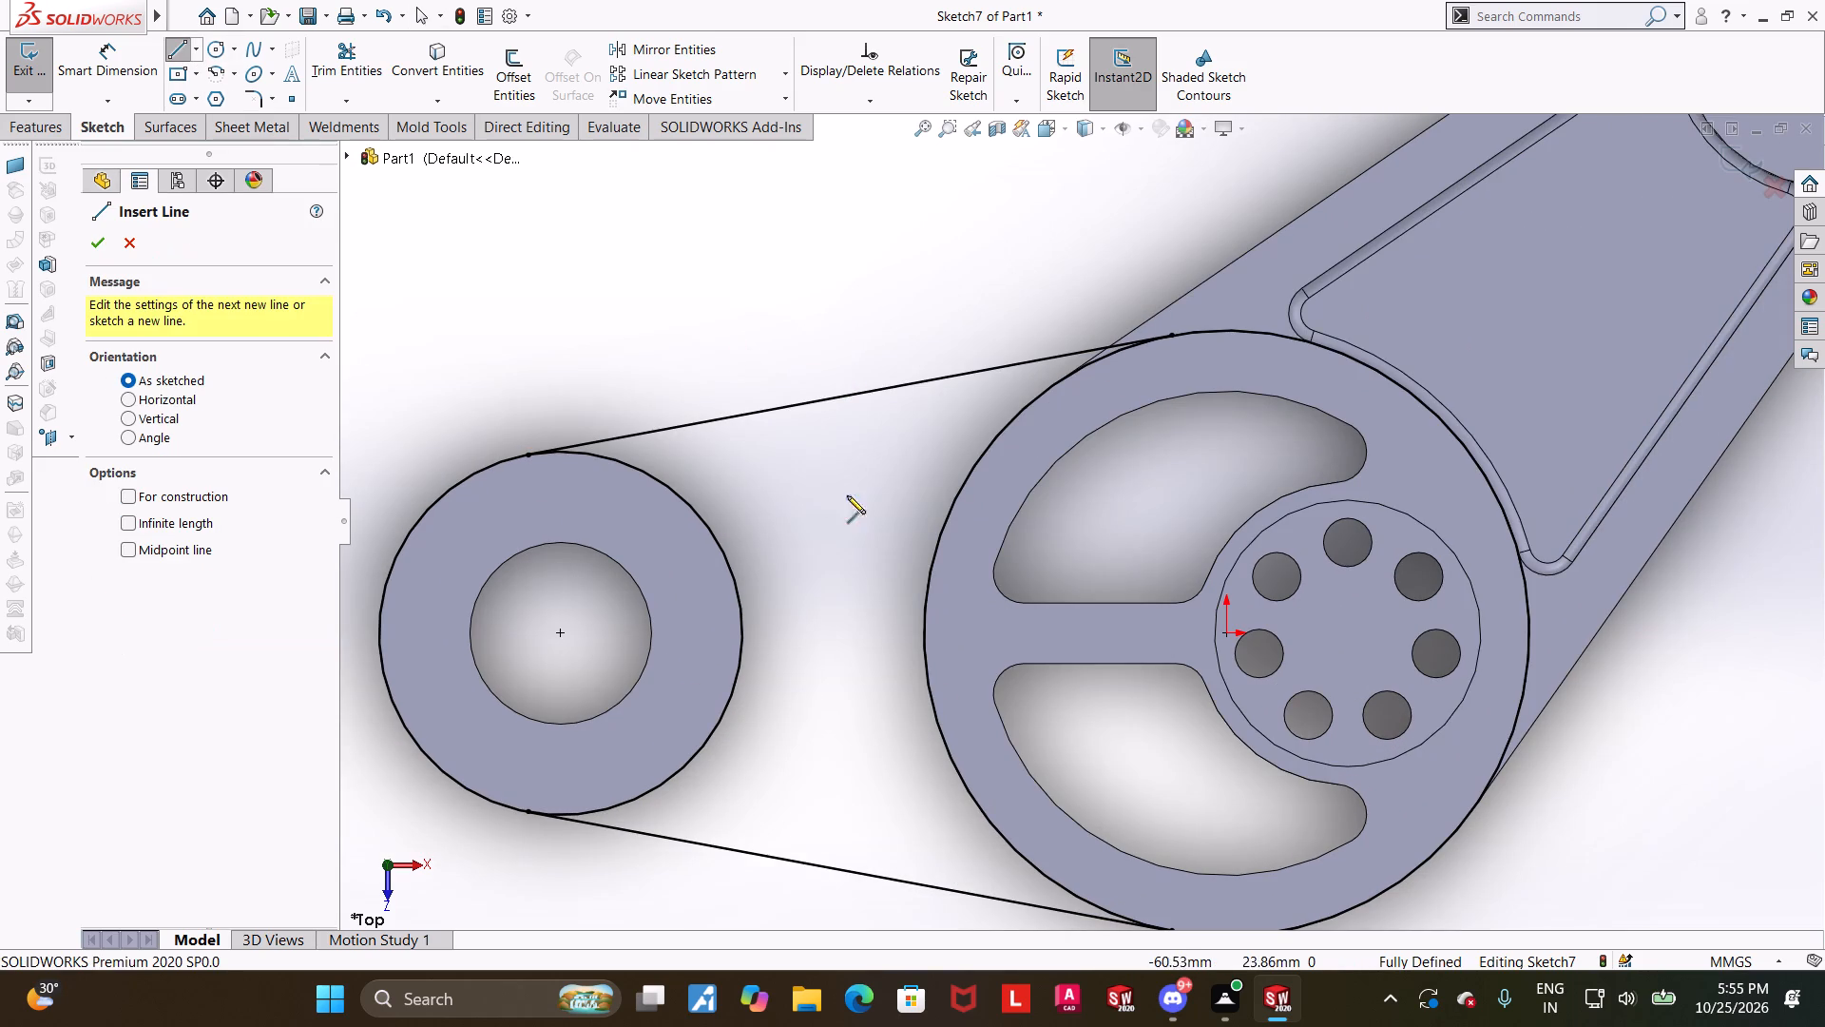
click(667, 483)
key(Escape)
click(185, 46)
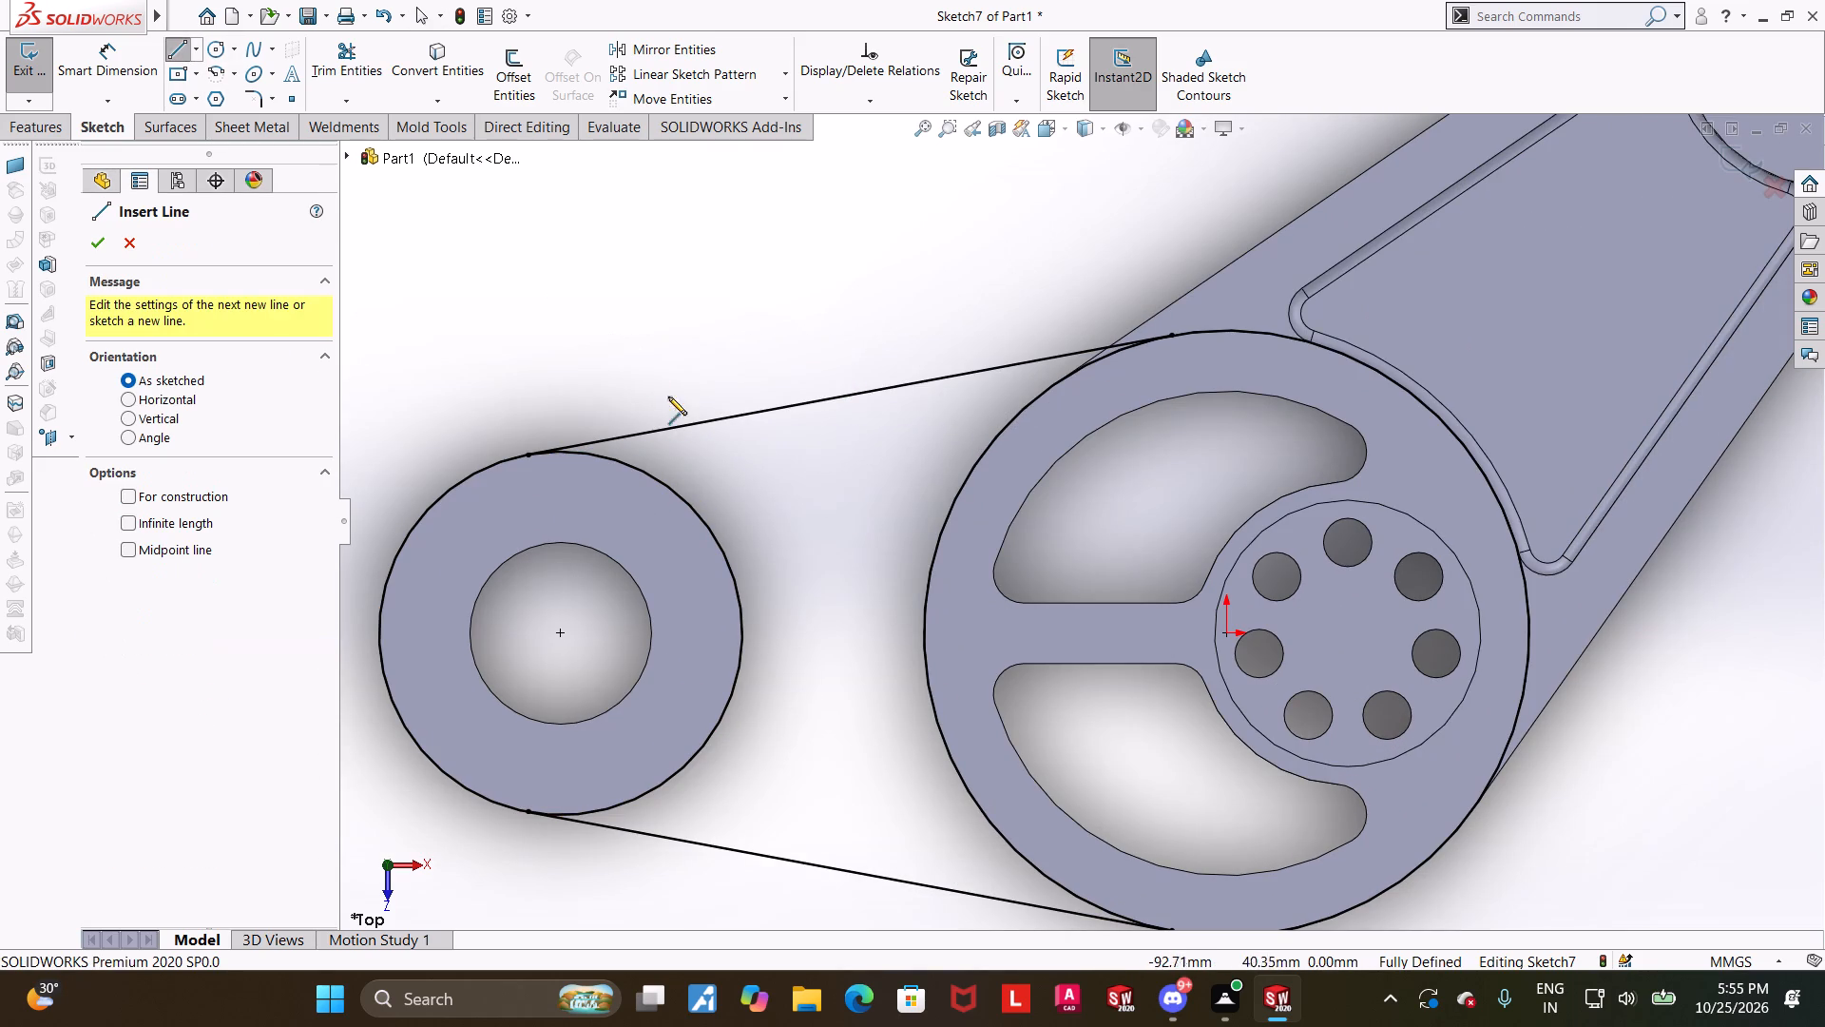
click(699, 519)
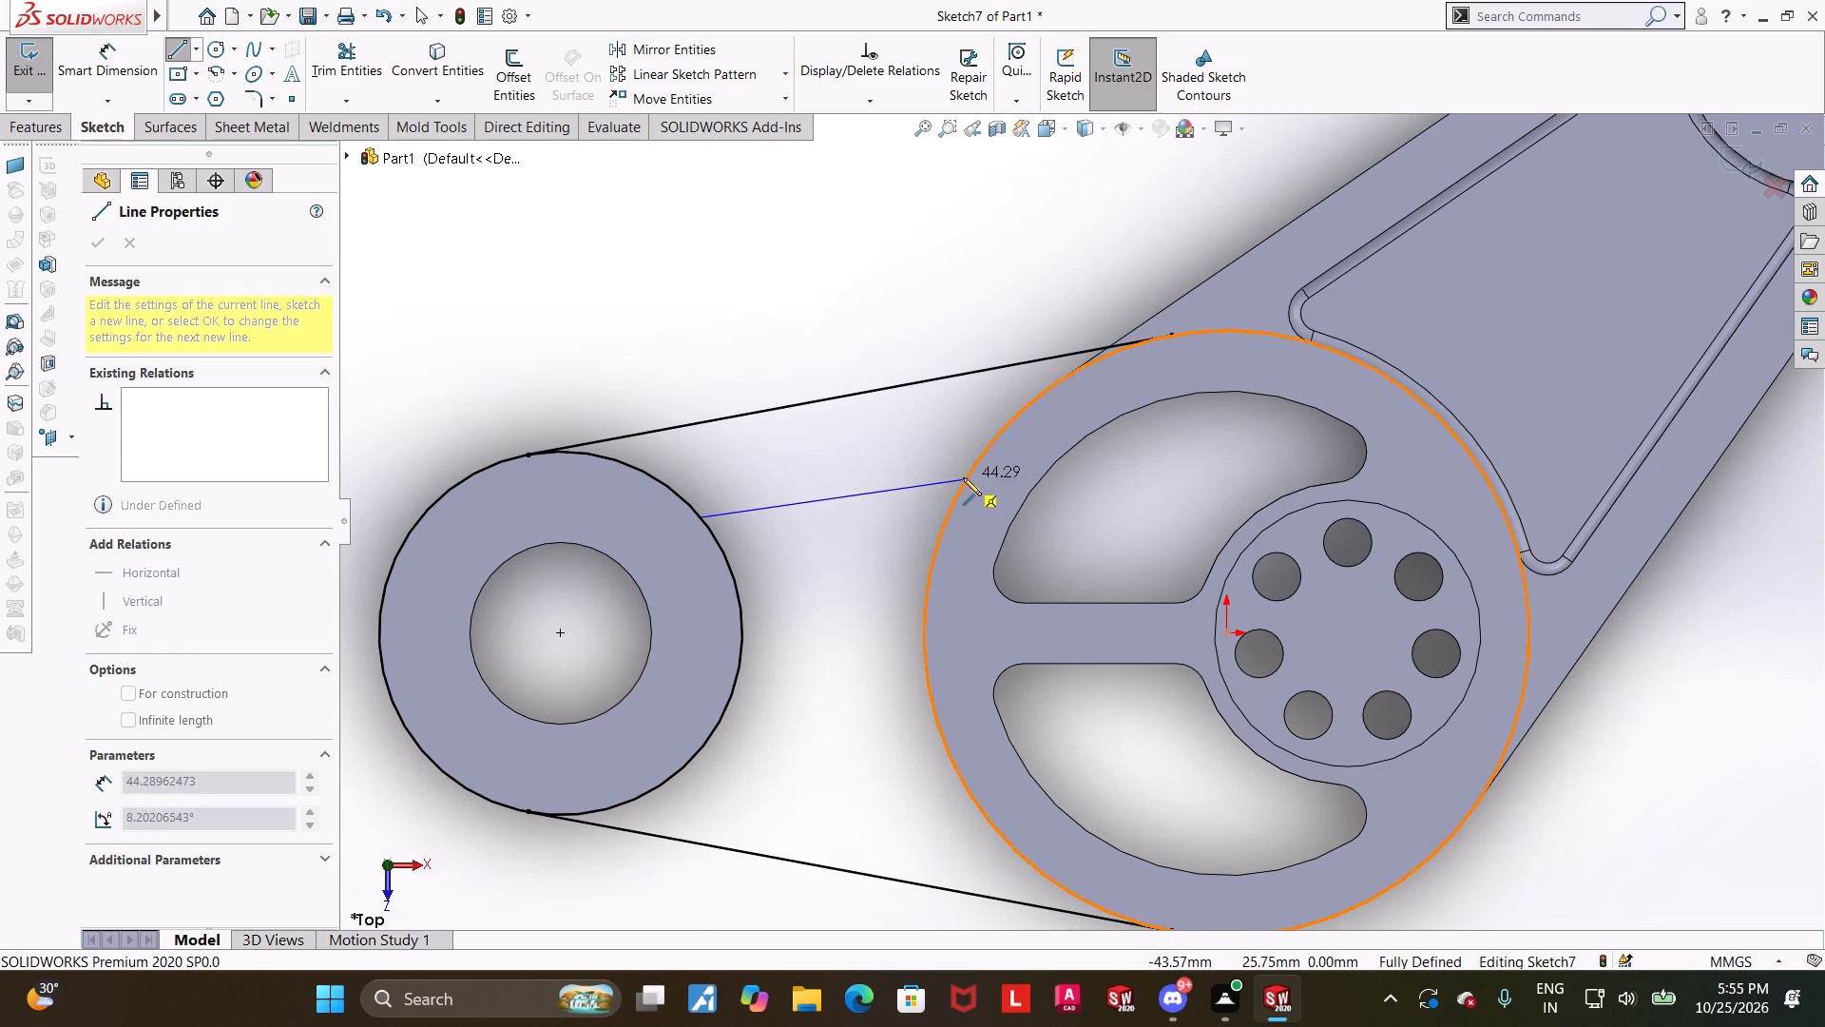
click(963, 477)
key(Escape)
key(Escape)
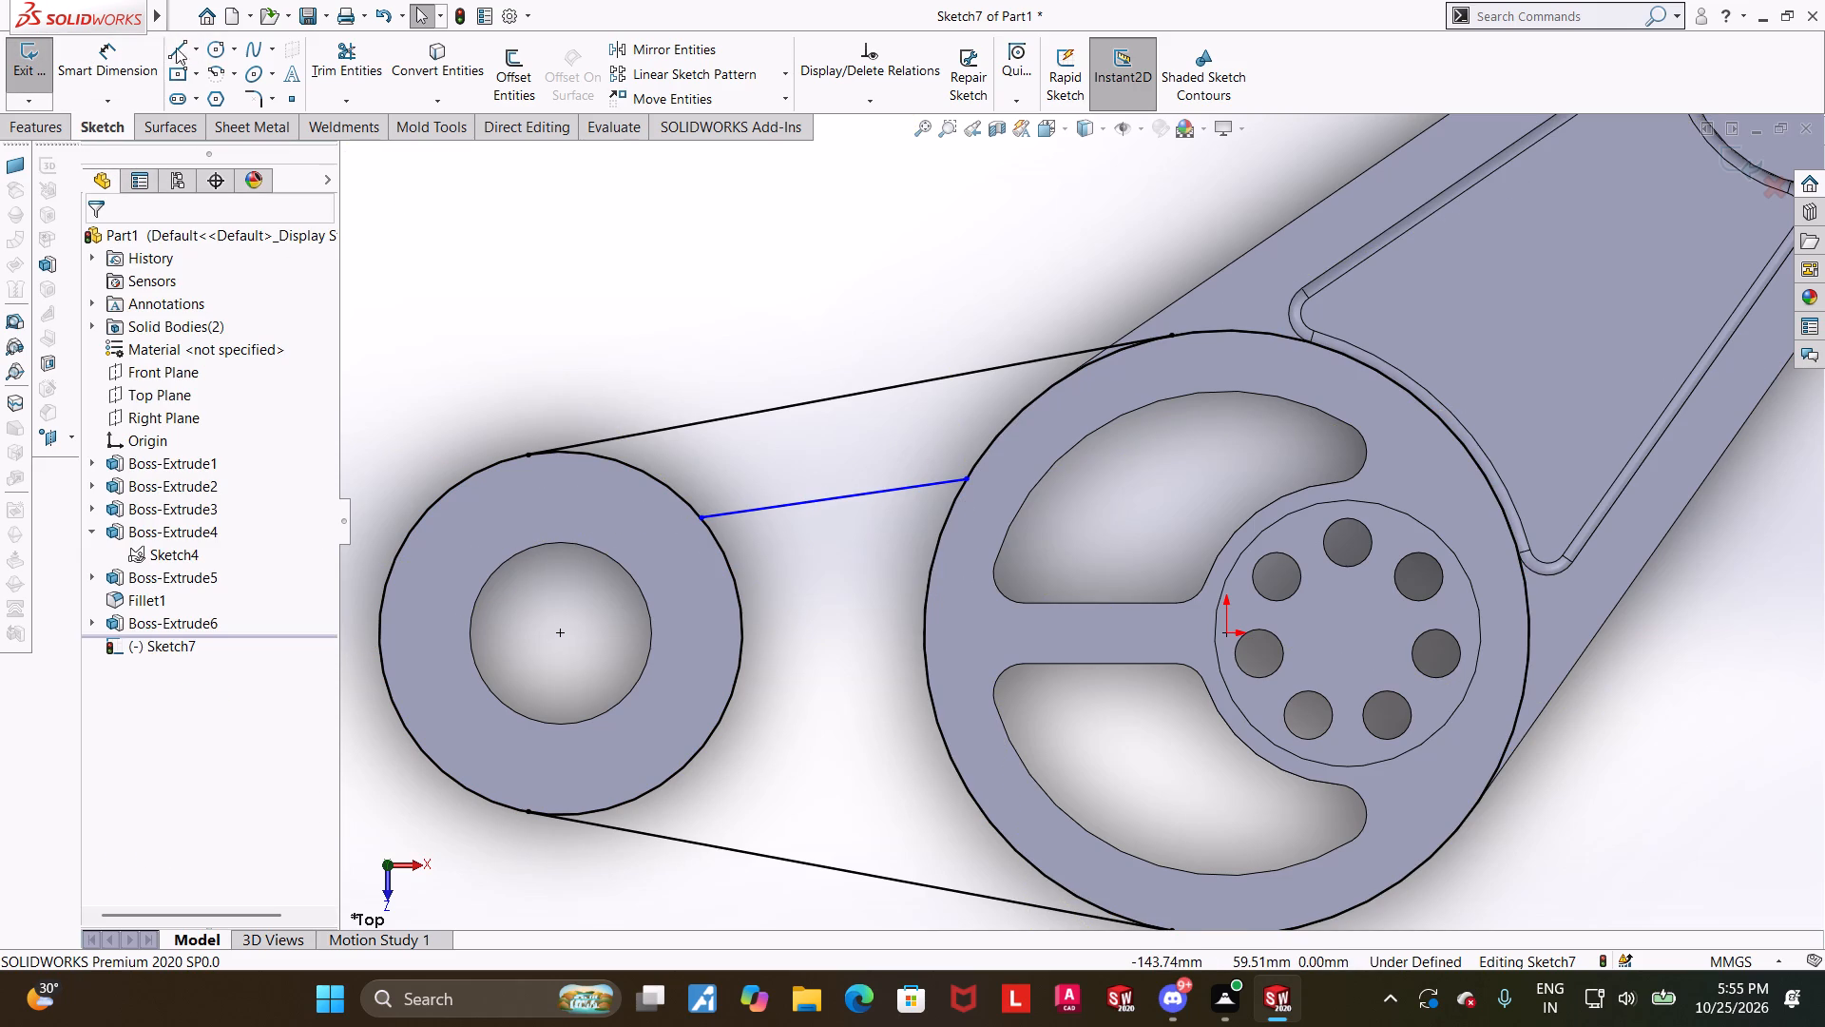
Sketch a second inner line just above the lower tangent line, from the boss circle towards the spoked ring.
click(183, 48)
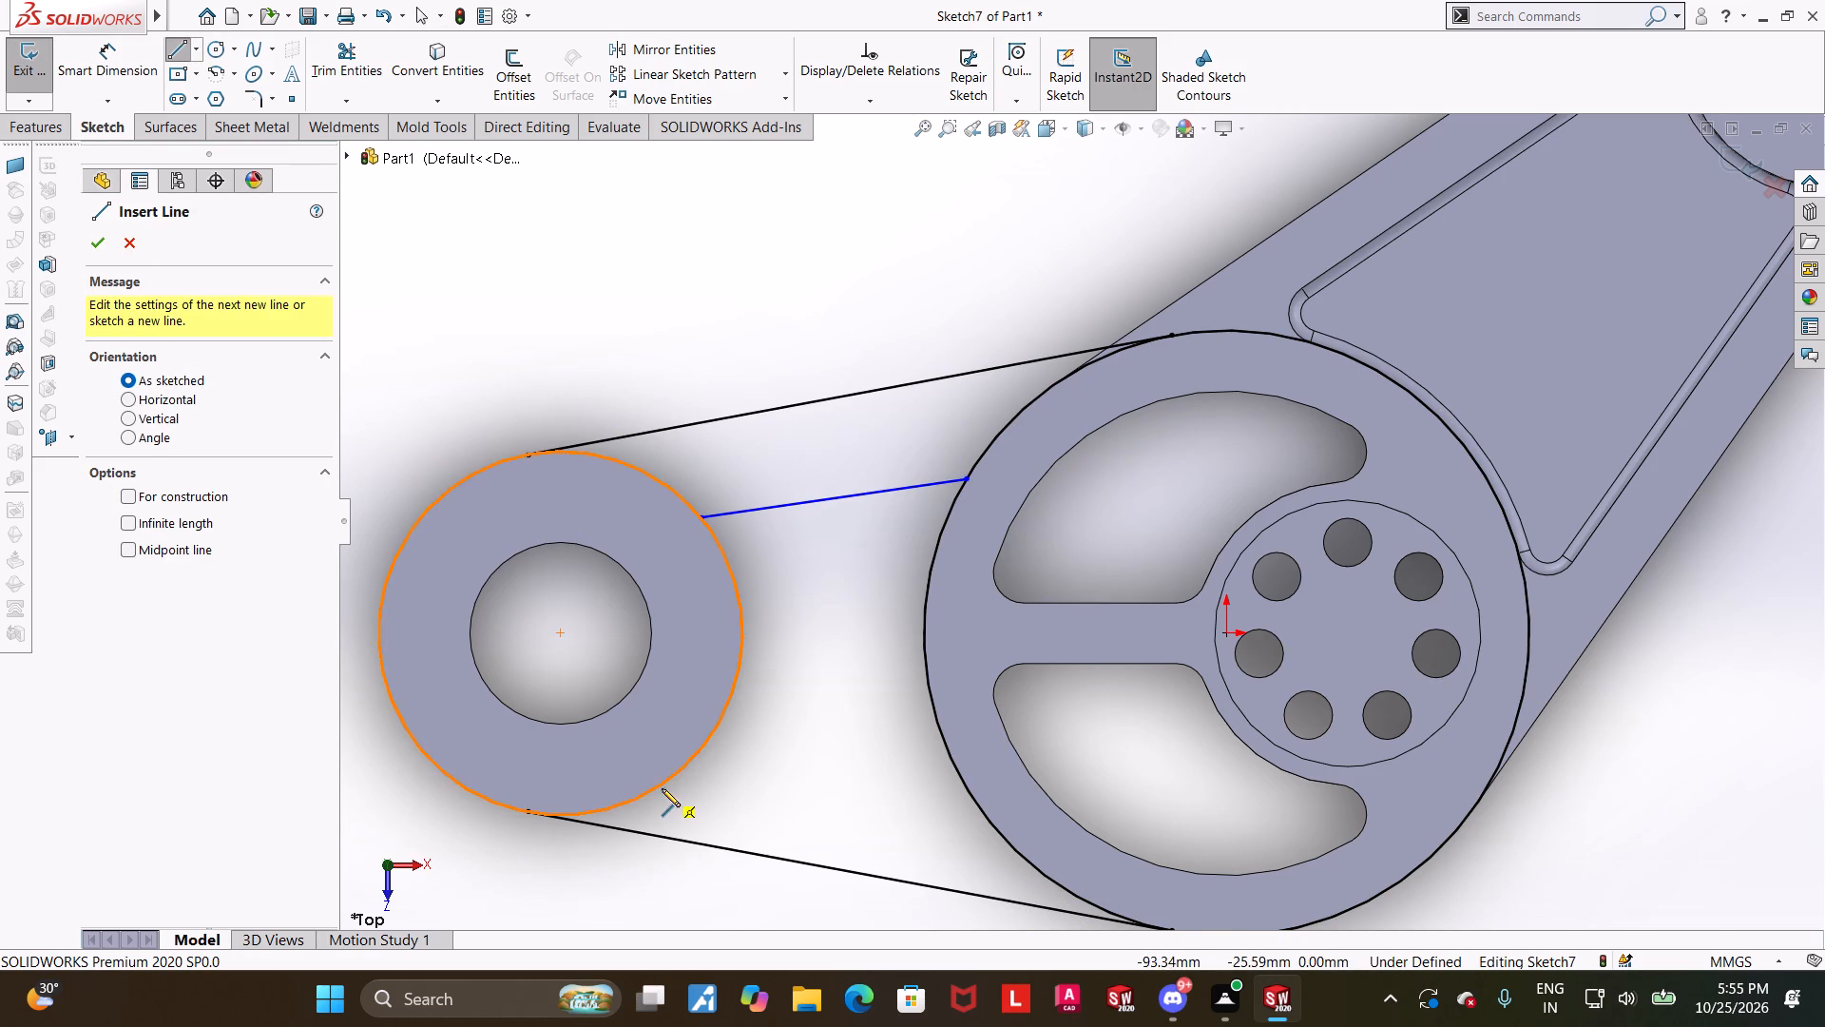
click(662, 788)
key(Escape)
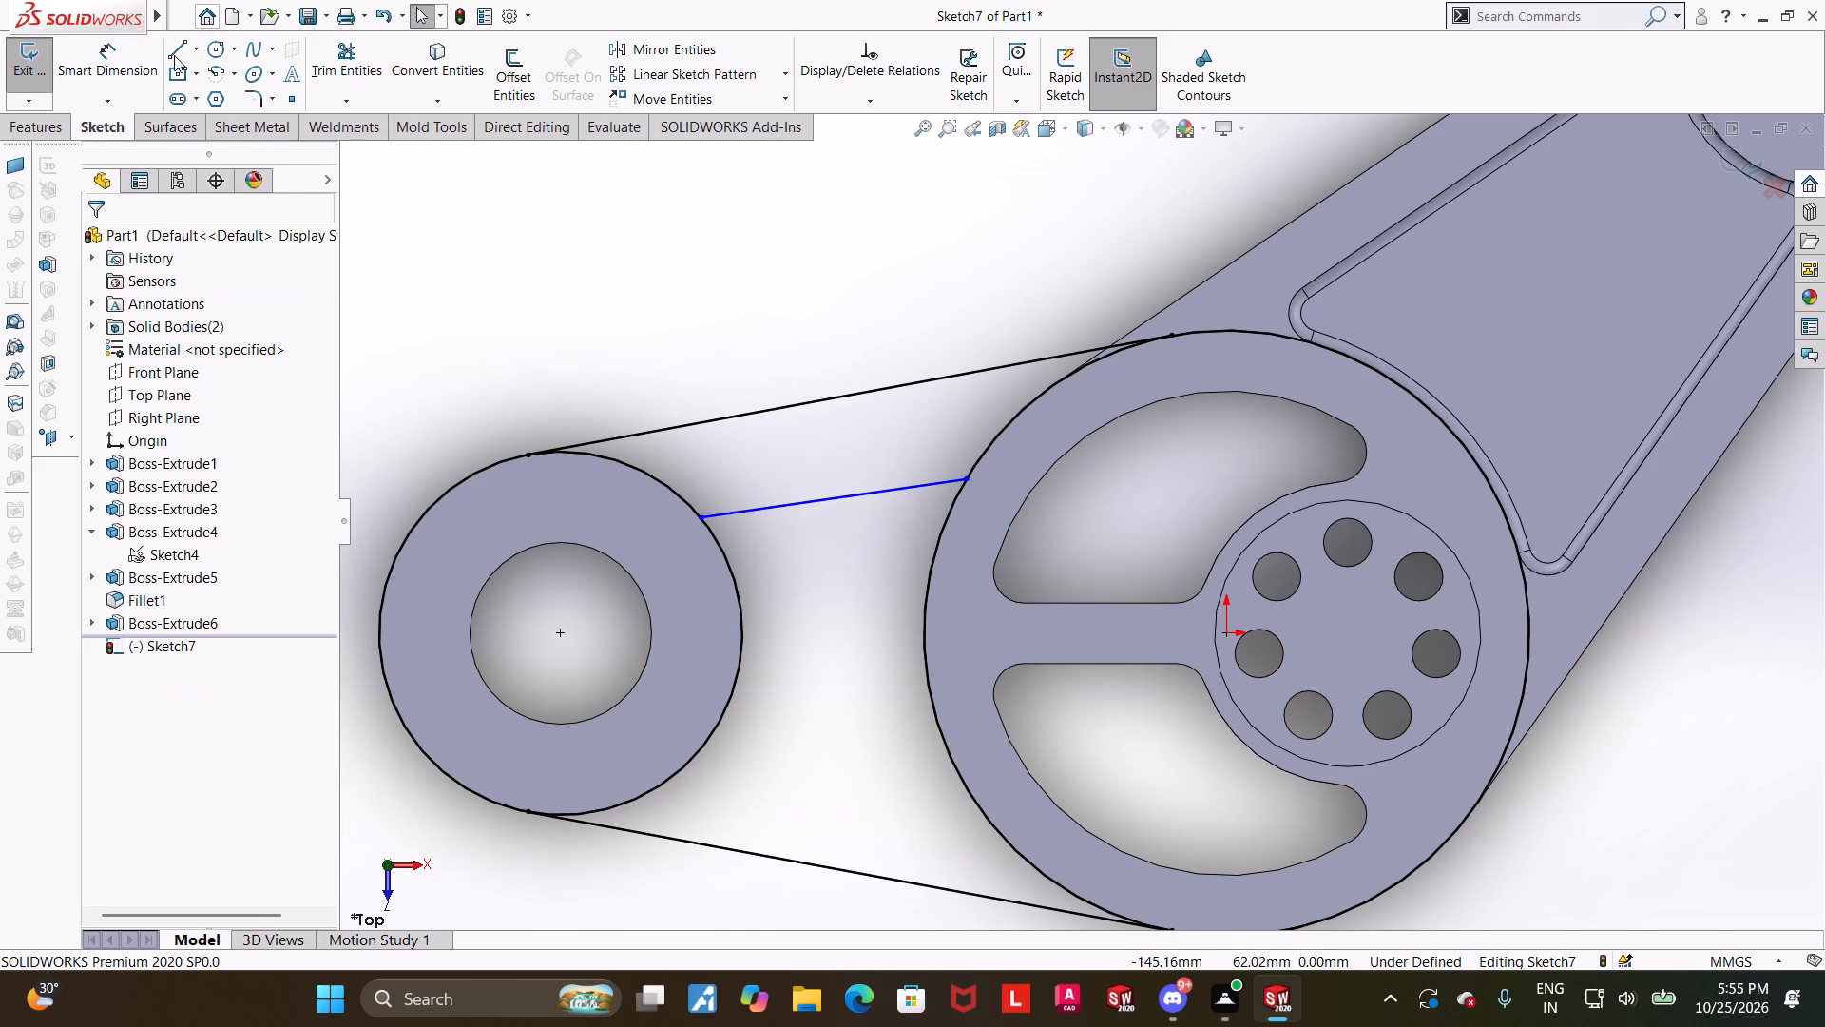
click(174, 55)
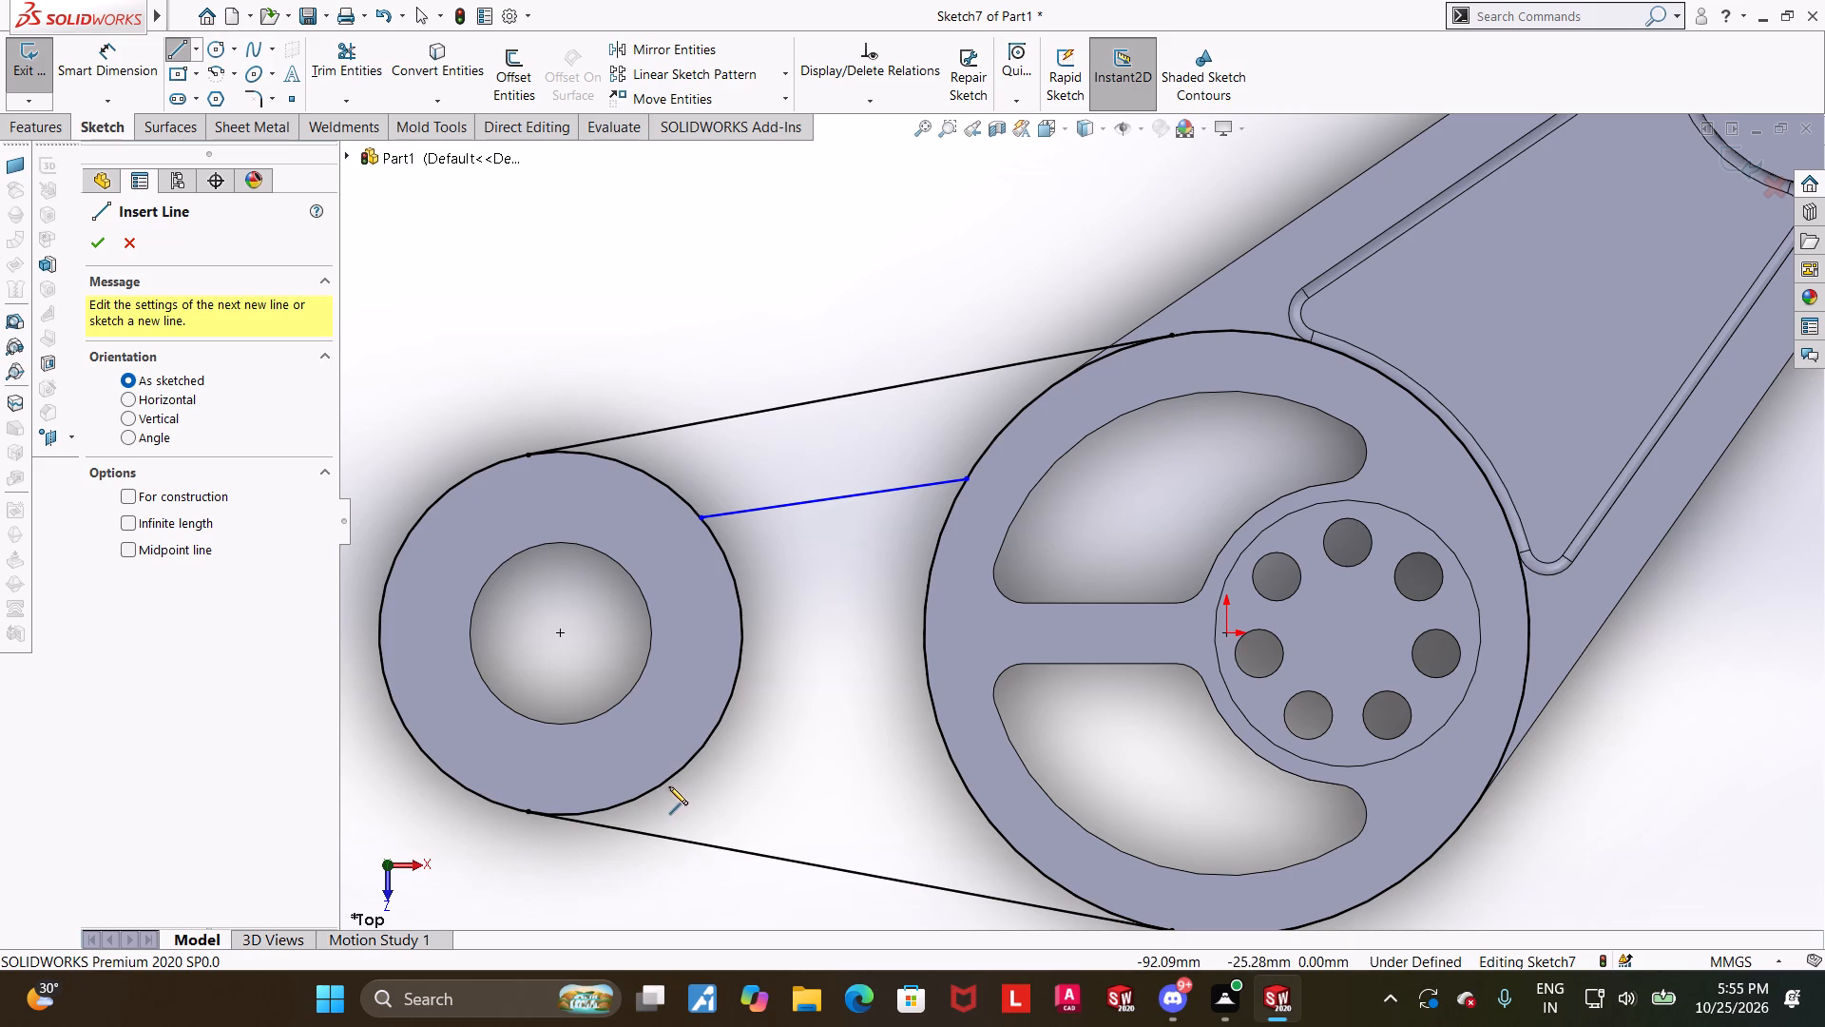
click(675, 783)
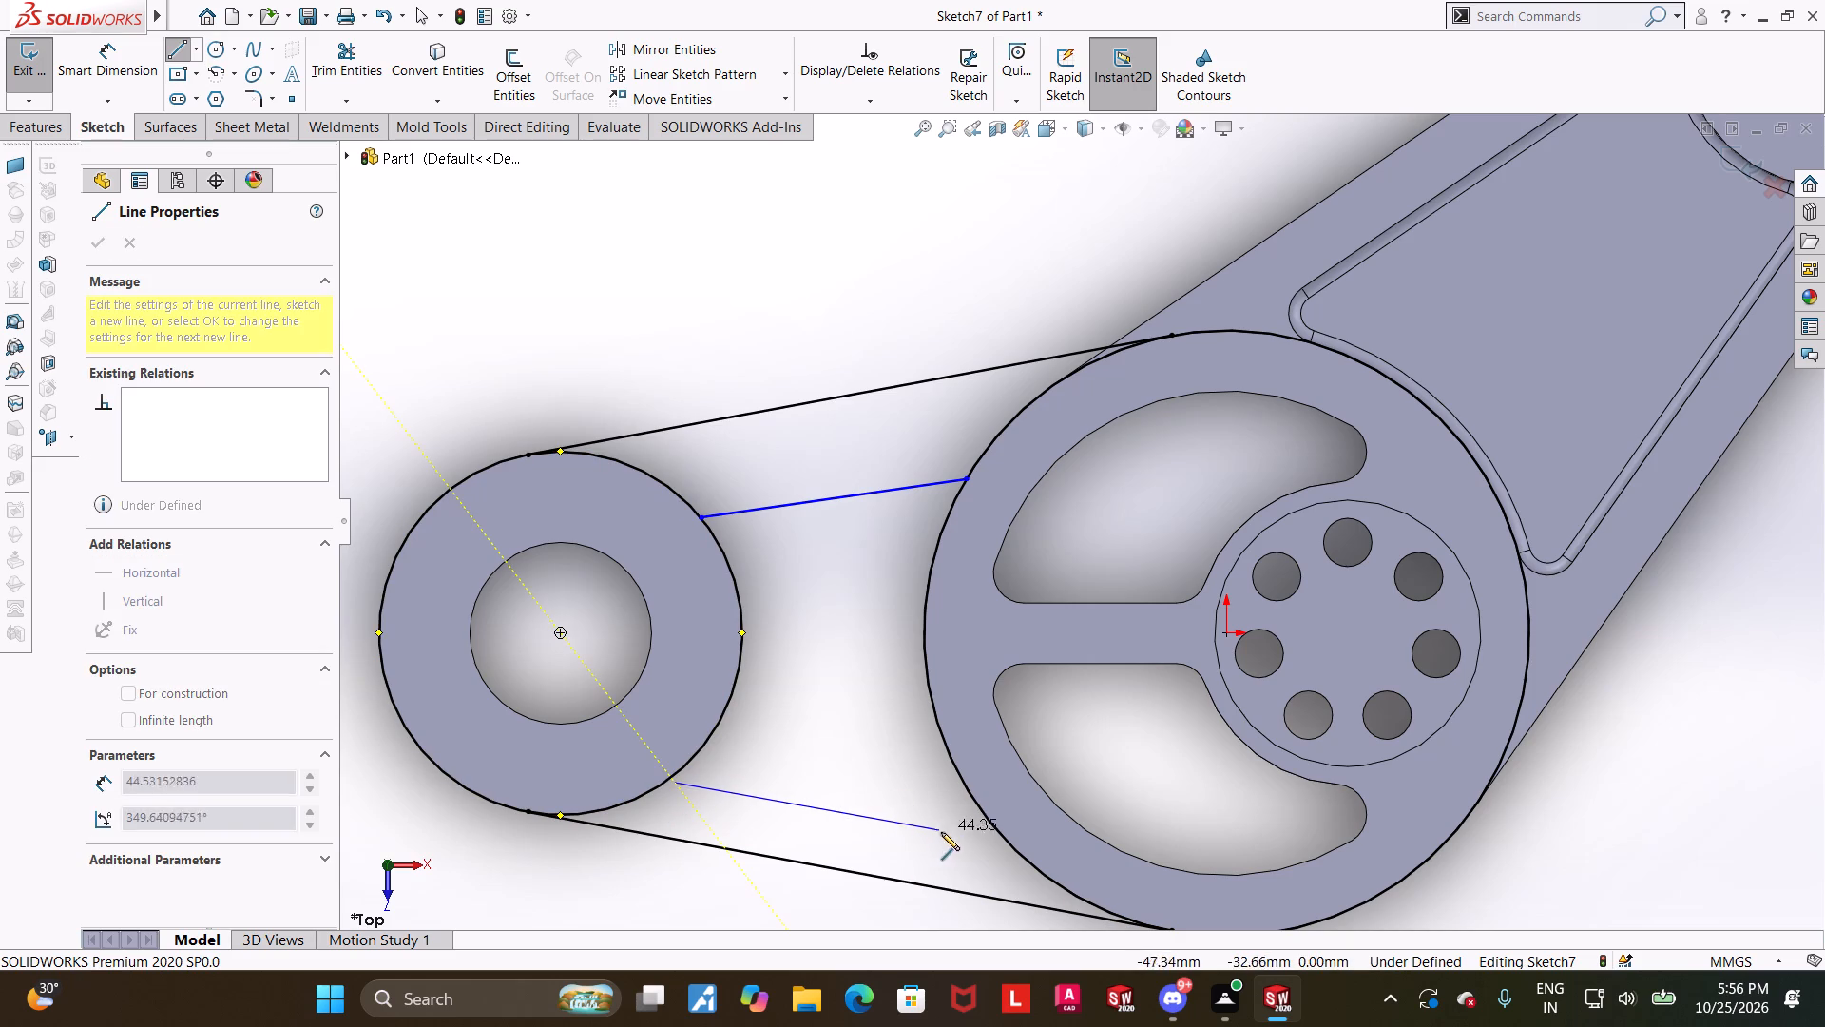
click(972, 838)
key(Escape)
key(Escape)
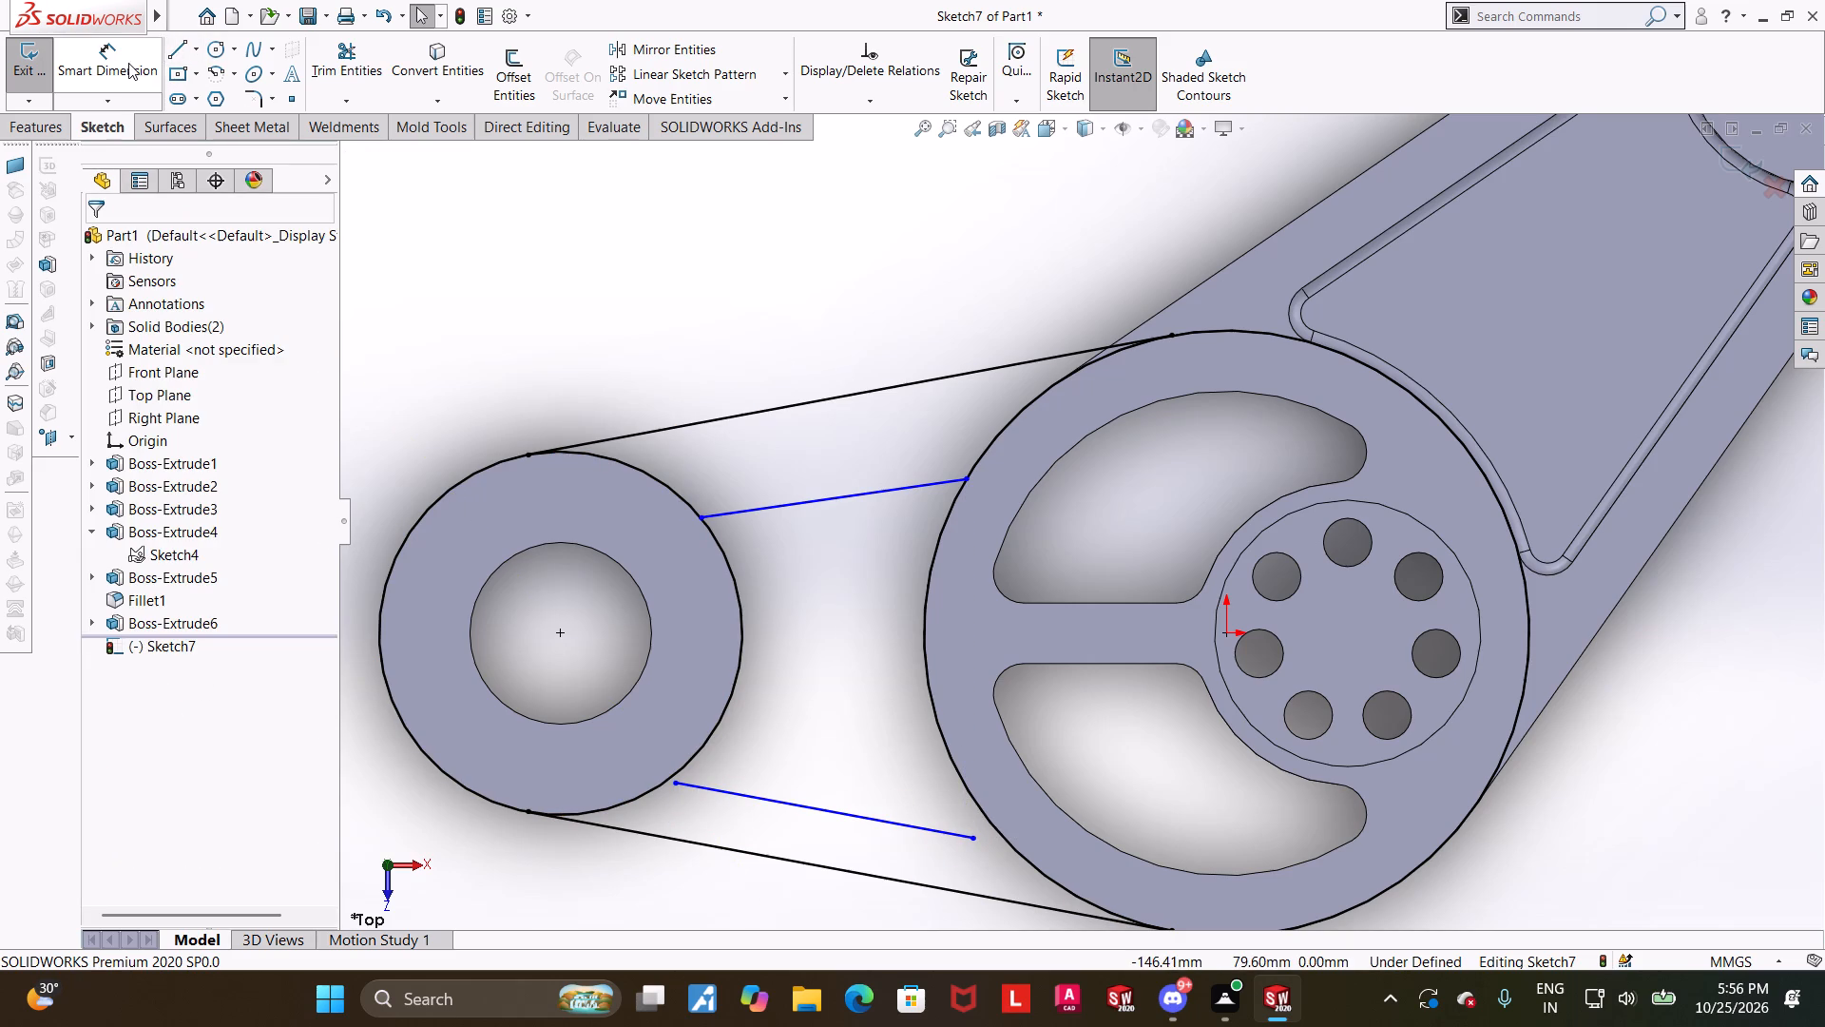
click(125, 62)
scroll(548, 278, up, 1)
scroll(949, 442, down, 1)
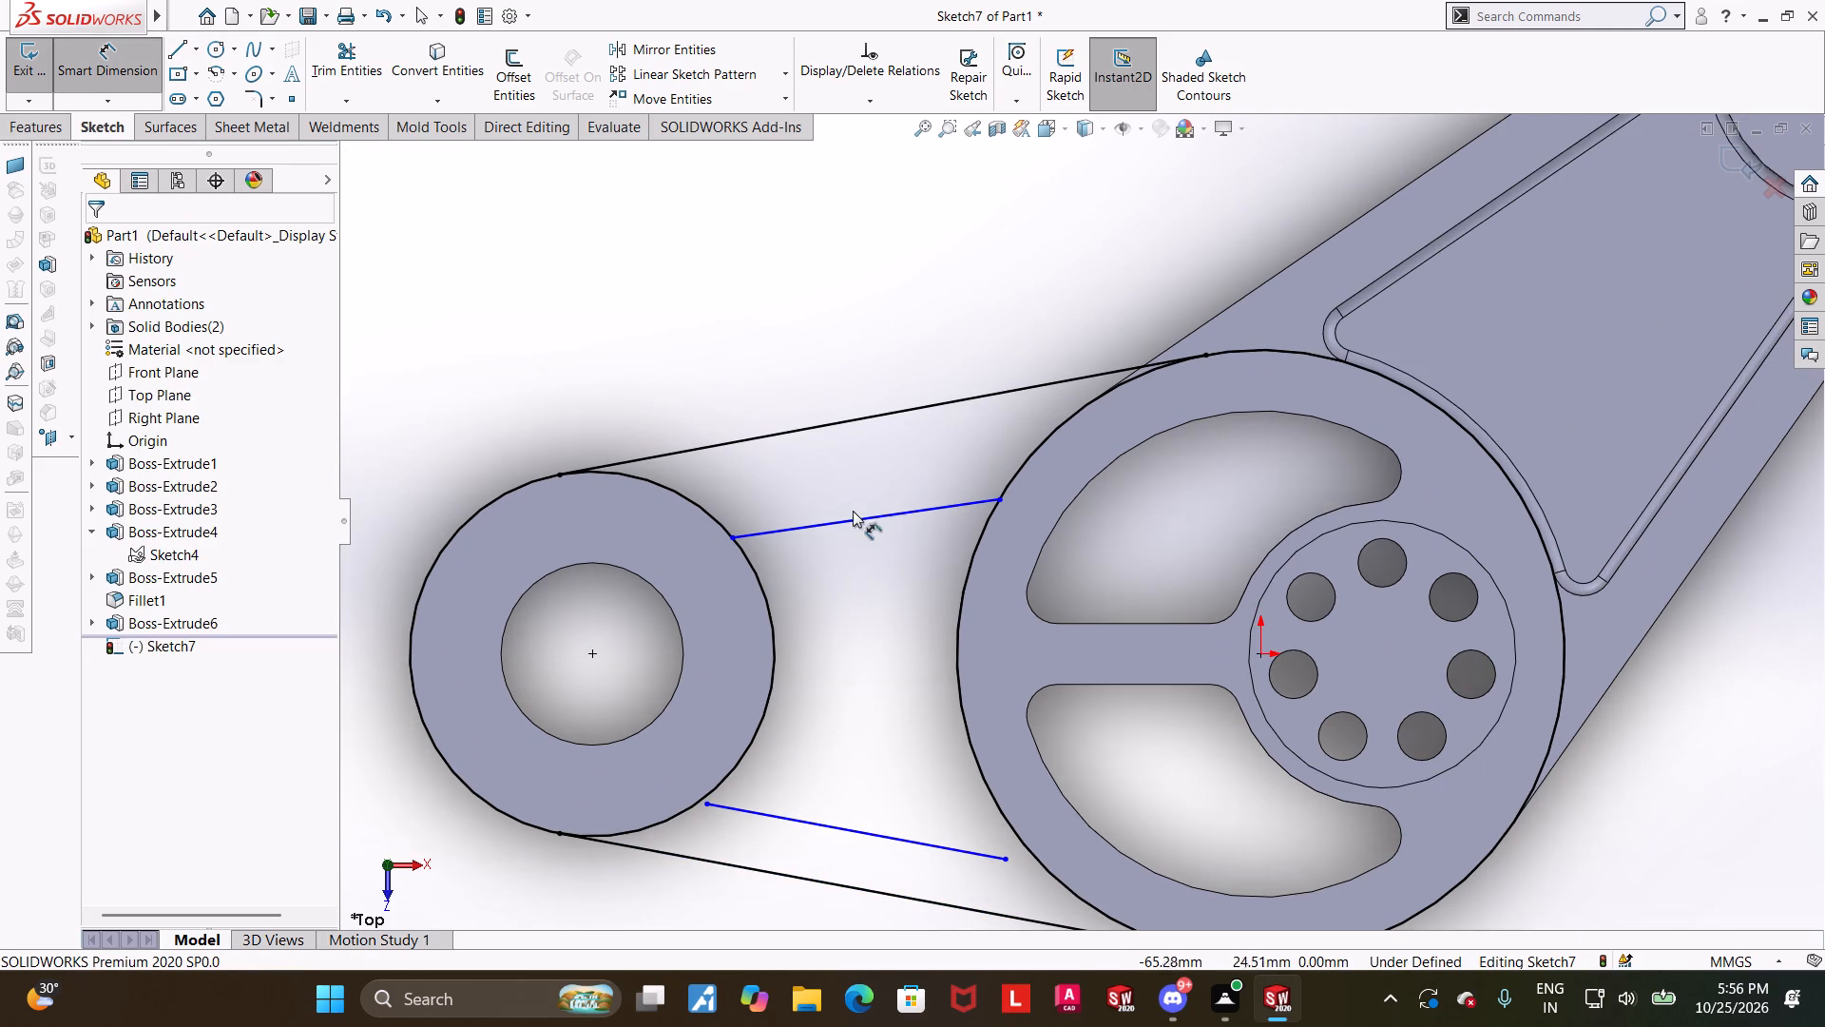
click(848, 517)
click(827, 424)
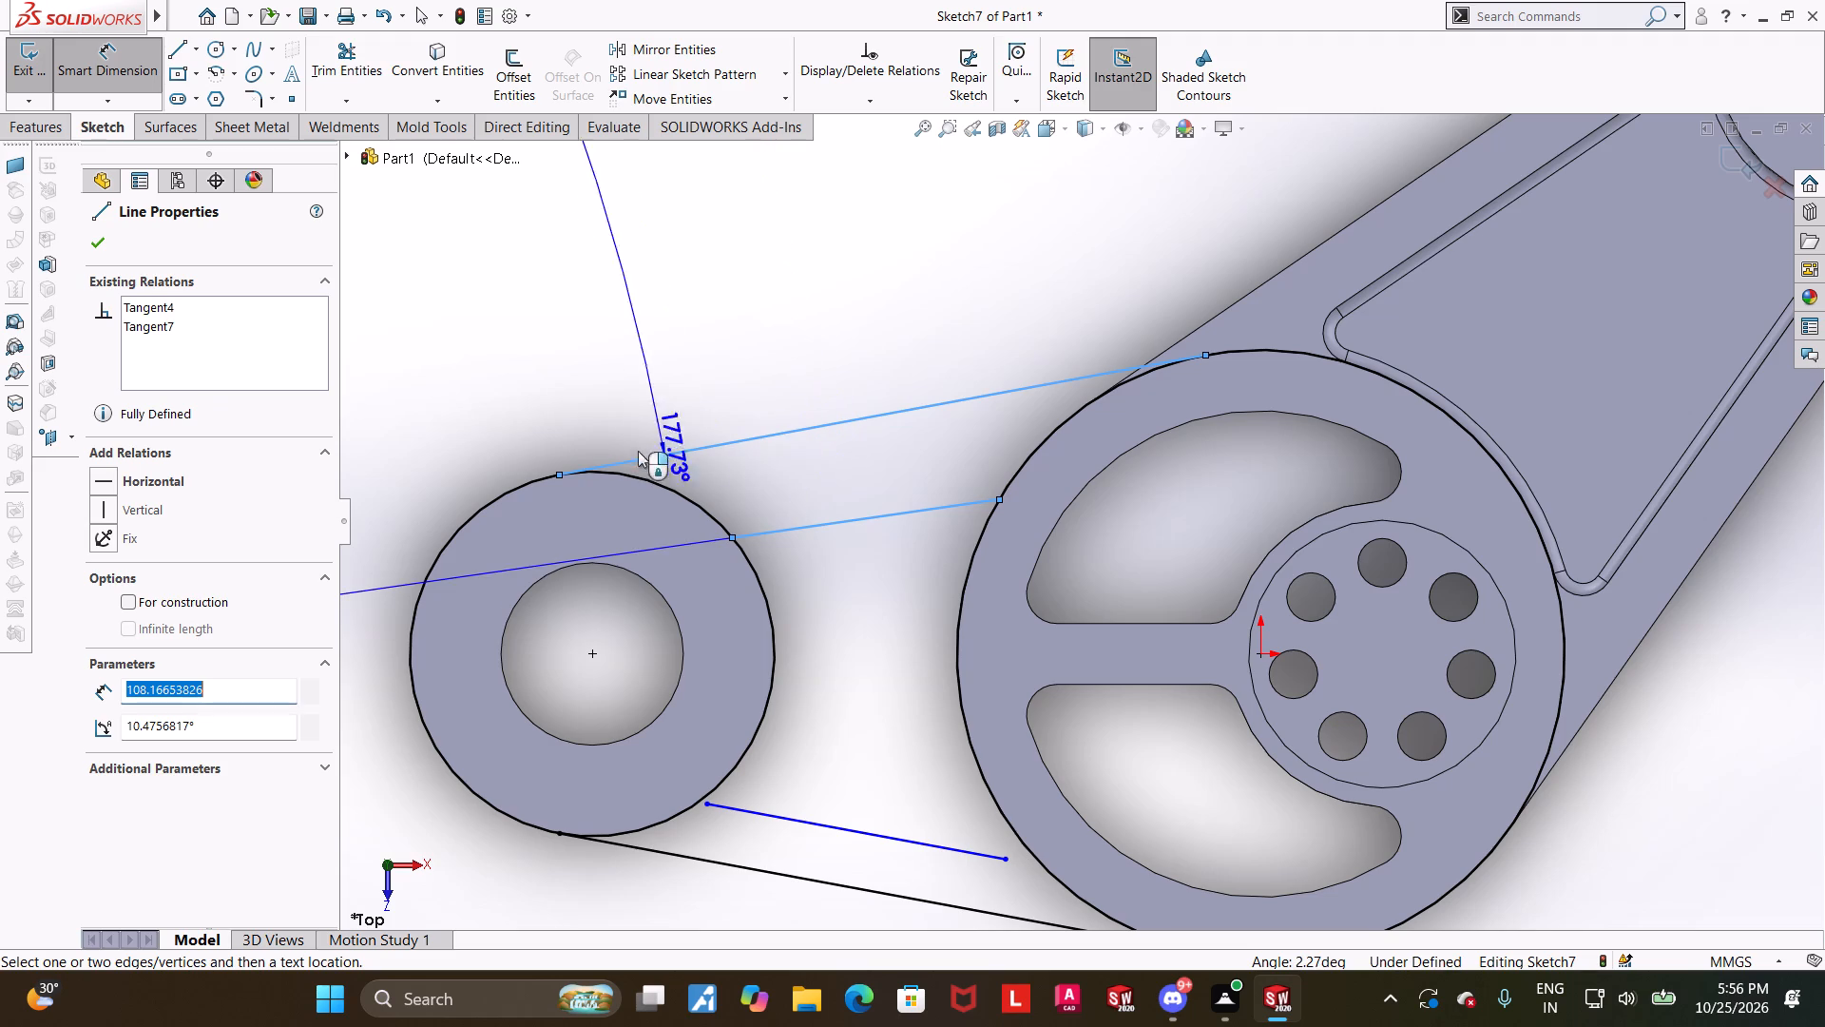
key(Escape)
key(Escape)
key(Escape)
Make the upper inner line parallel to the upper tangent line between the boss and the spoked ring.
click(836, 519)
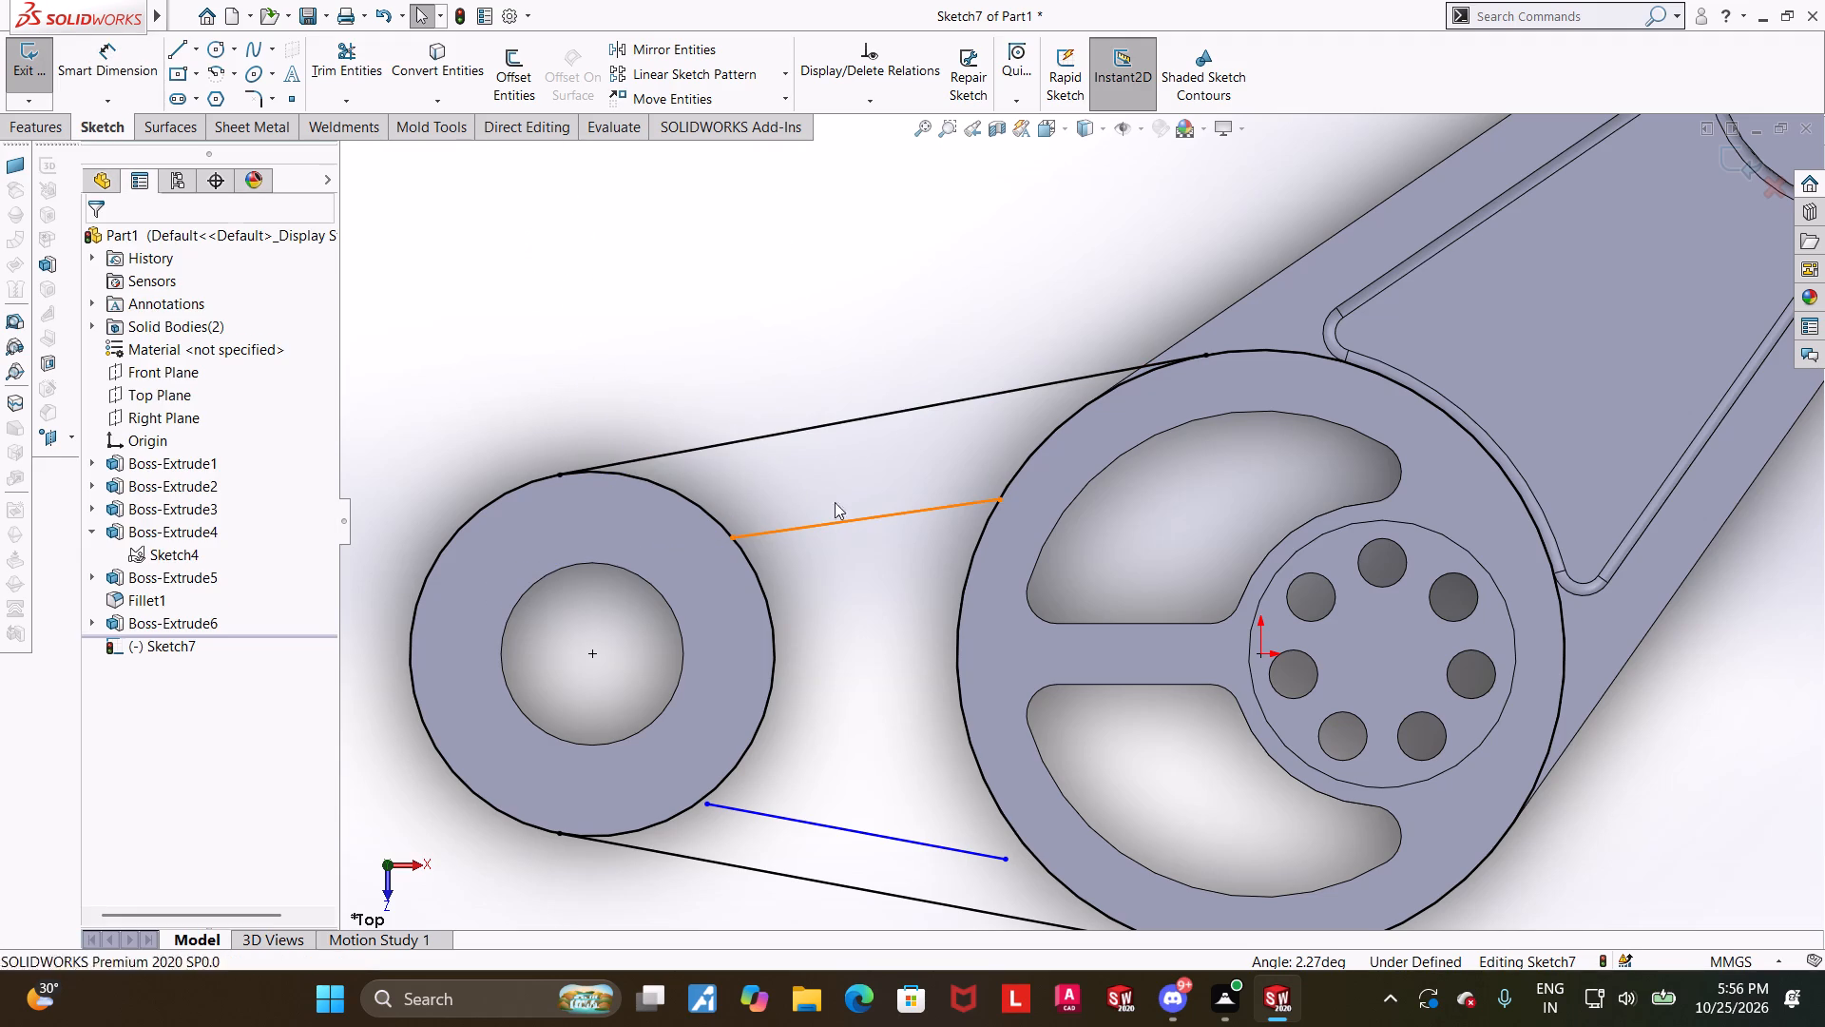
ctrl+click(829, 424)
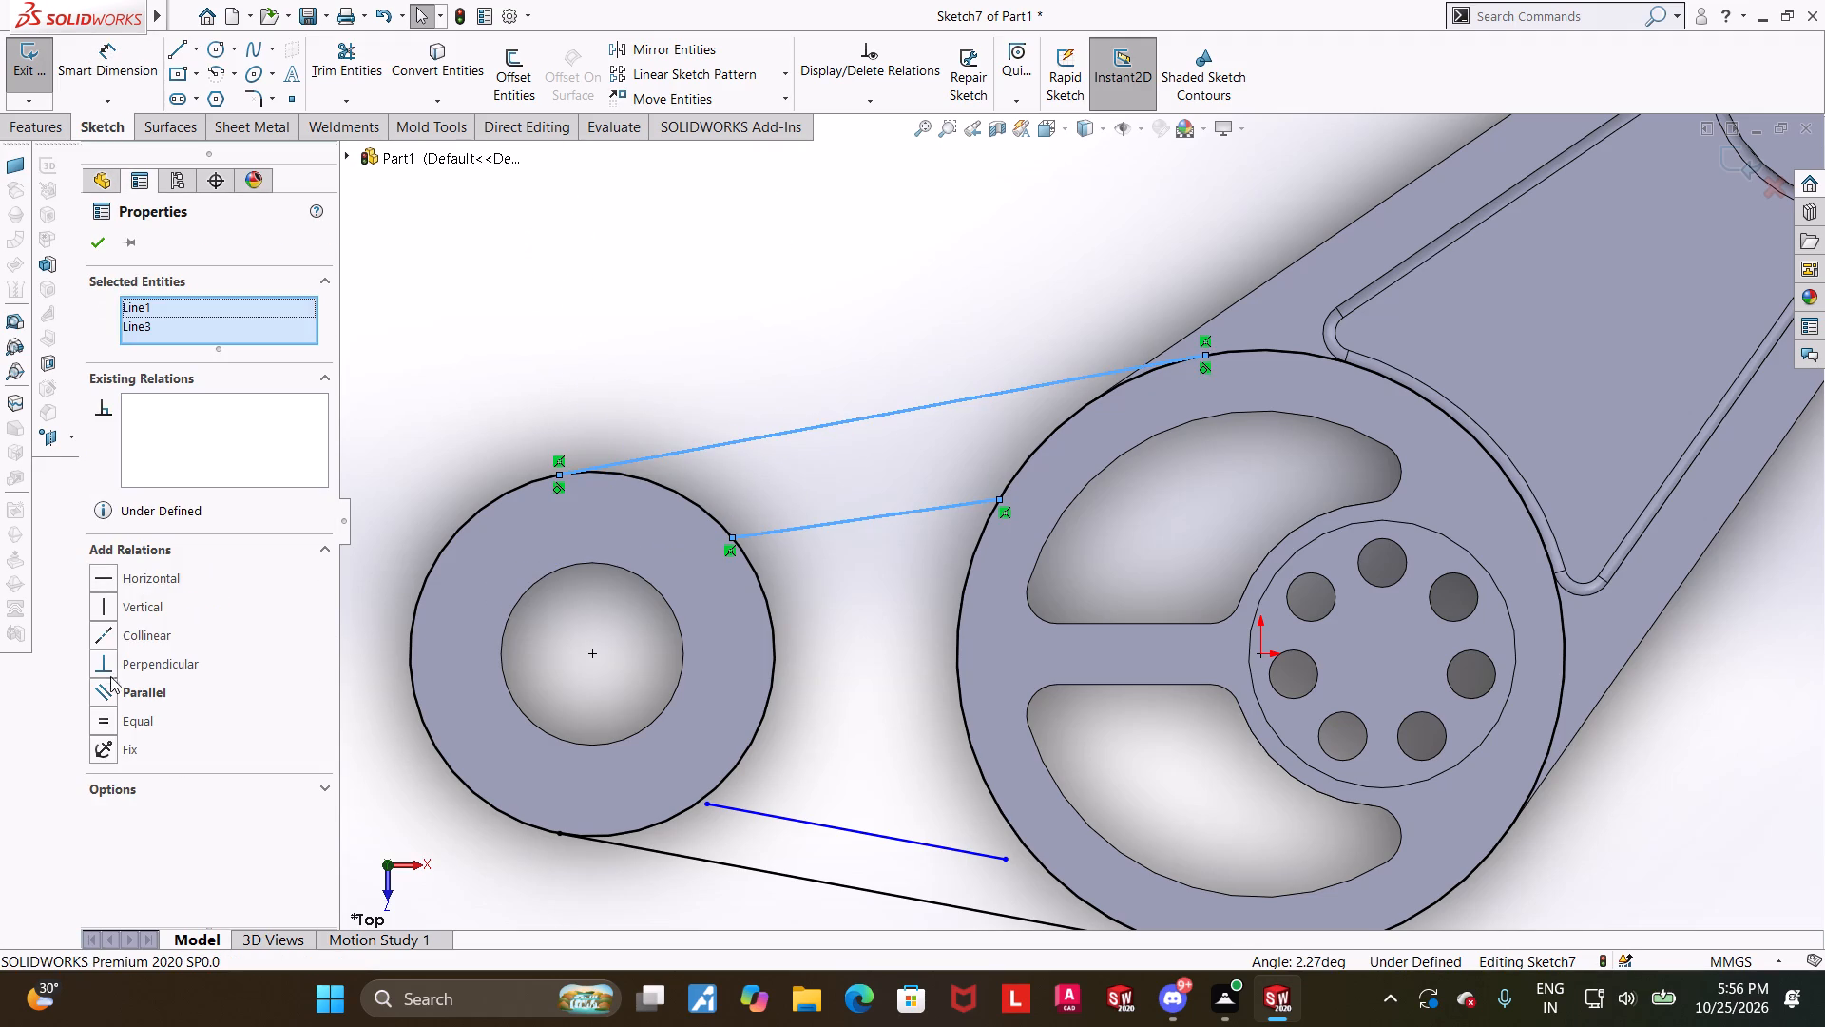
click(107, 694)
scroll(485, 576, up, 4)
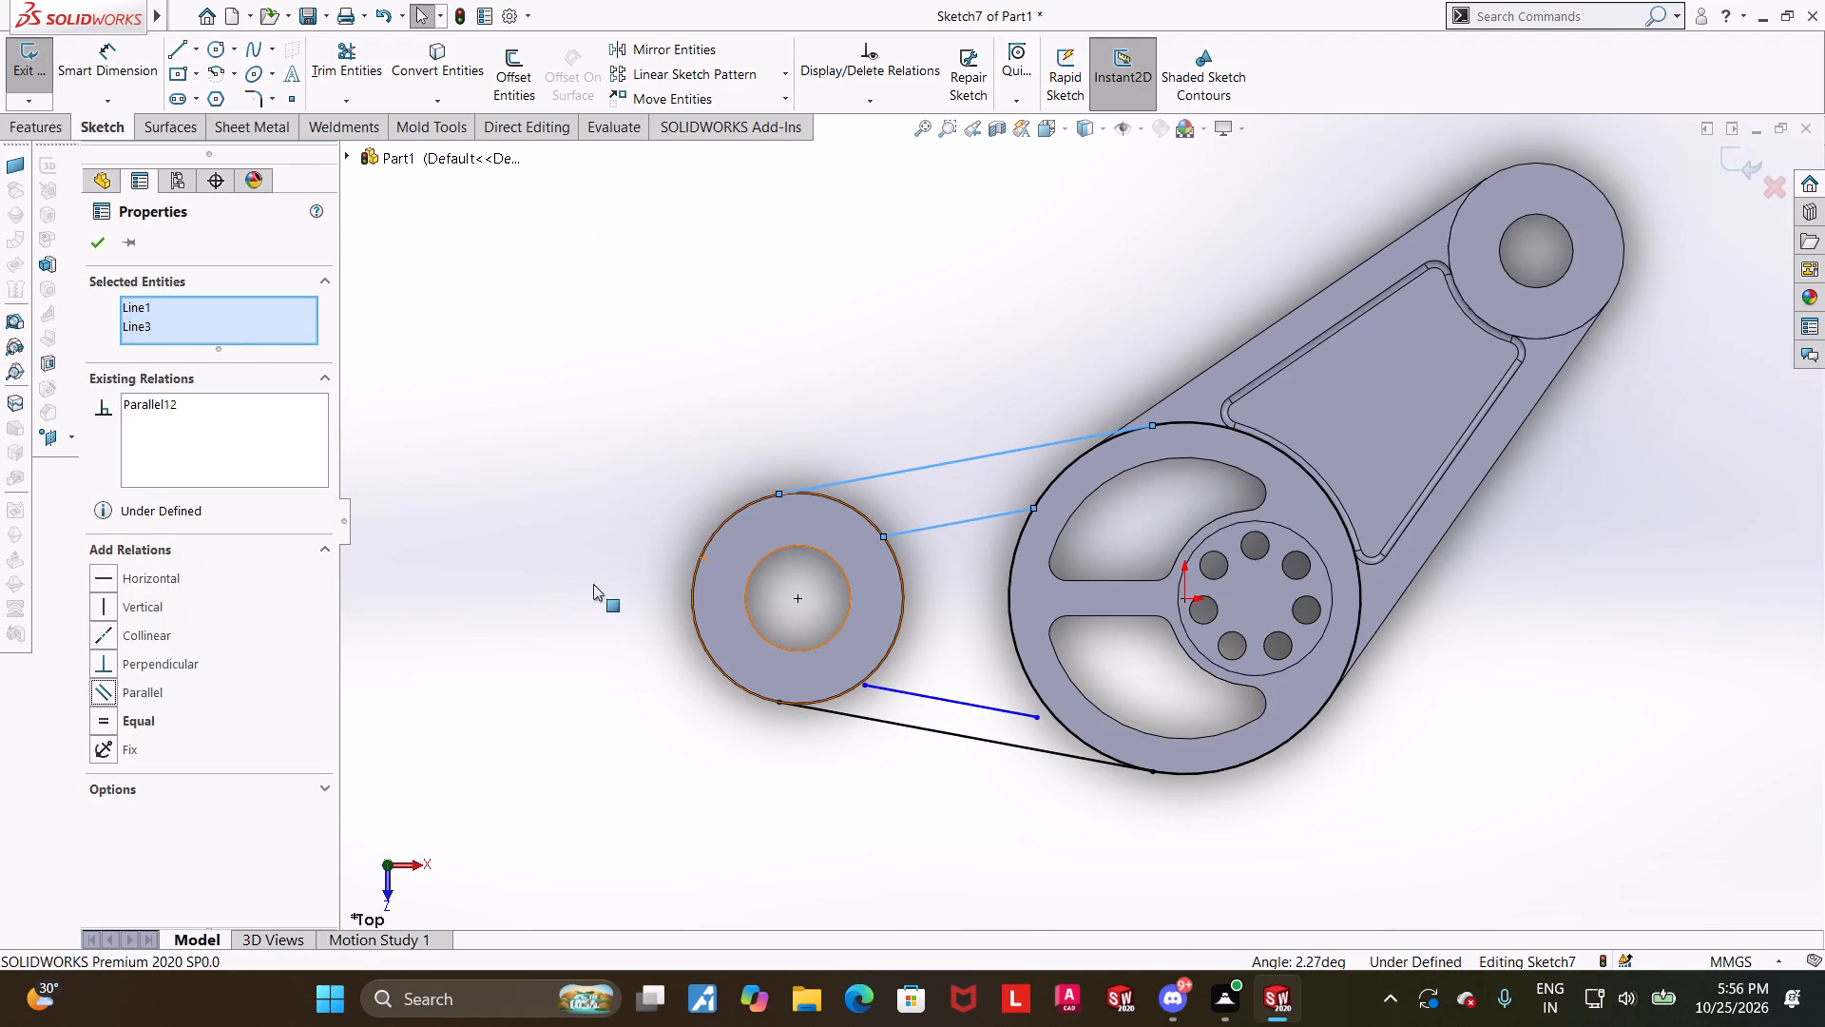
click(822, 769)
Dimension the distance between the upper tangent line and the upper inner line as 10 mm.
scroll(962, 720, down, 3)
click(123, 57)
scroll(1122, 346, up, 2)
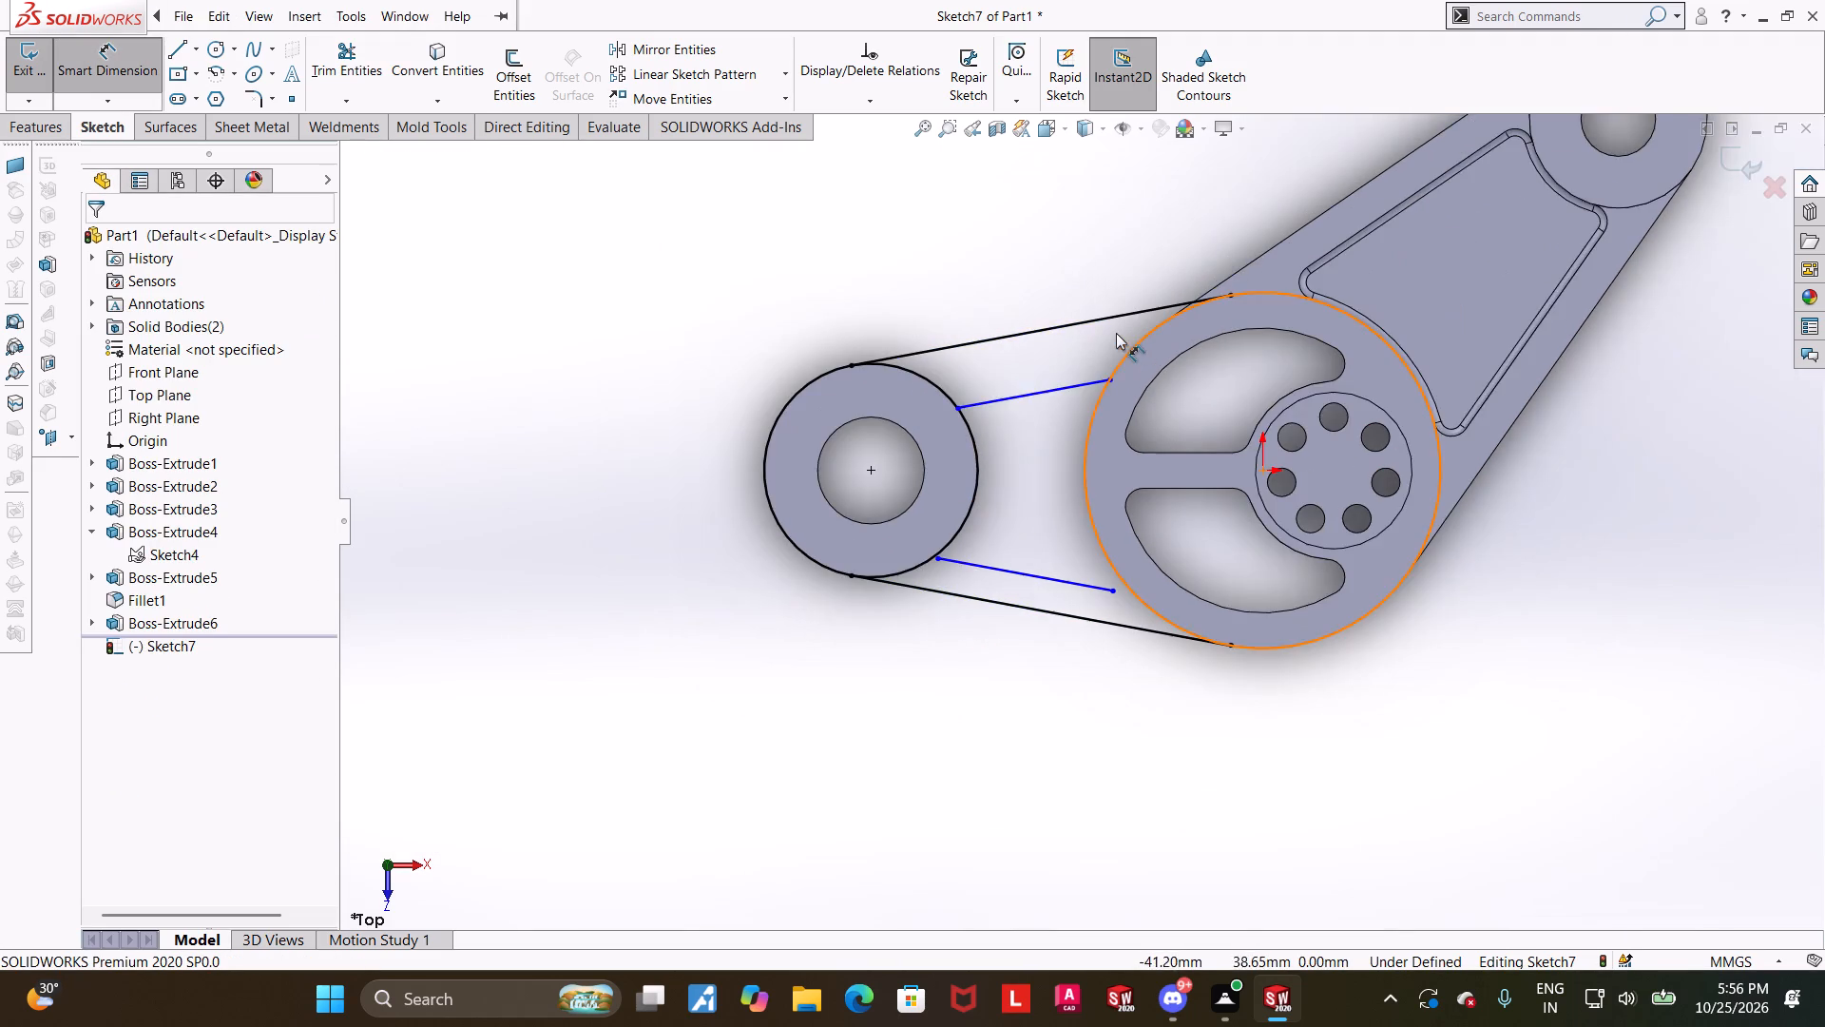
scroll(1114, 333, down, 2)
click(1047, 343)
click(1031, 433)
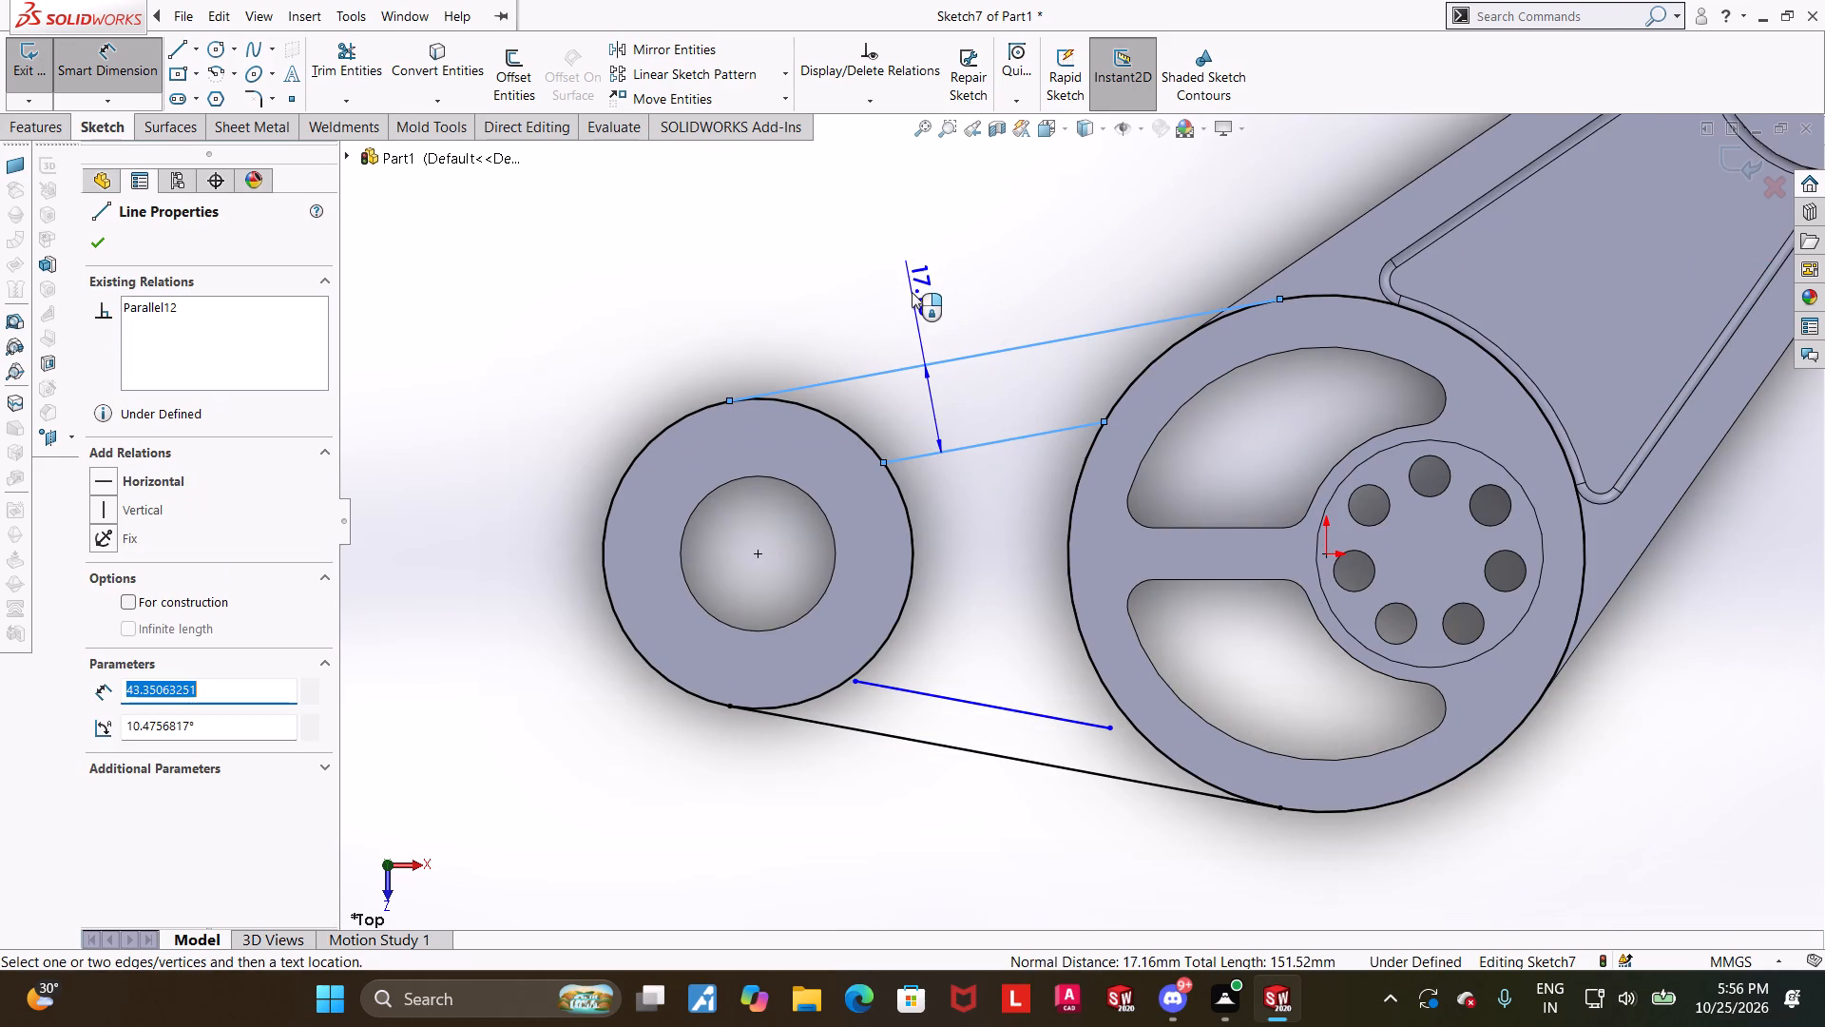
click(912, 291)
text(10)
key(Return)
key(Escape)
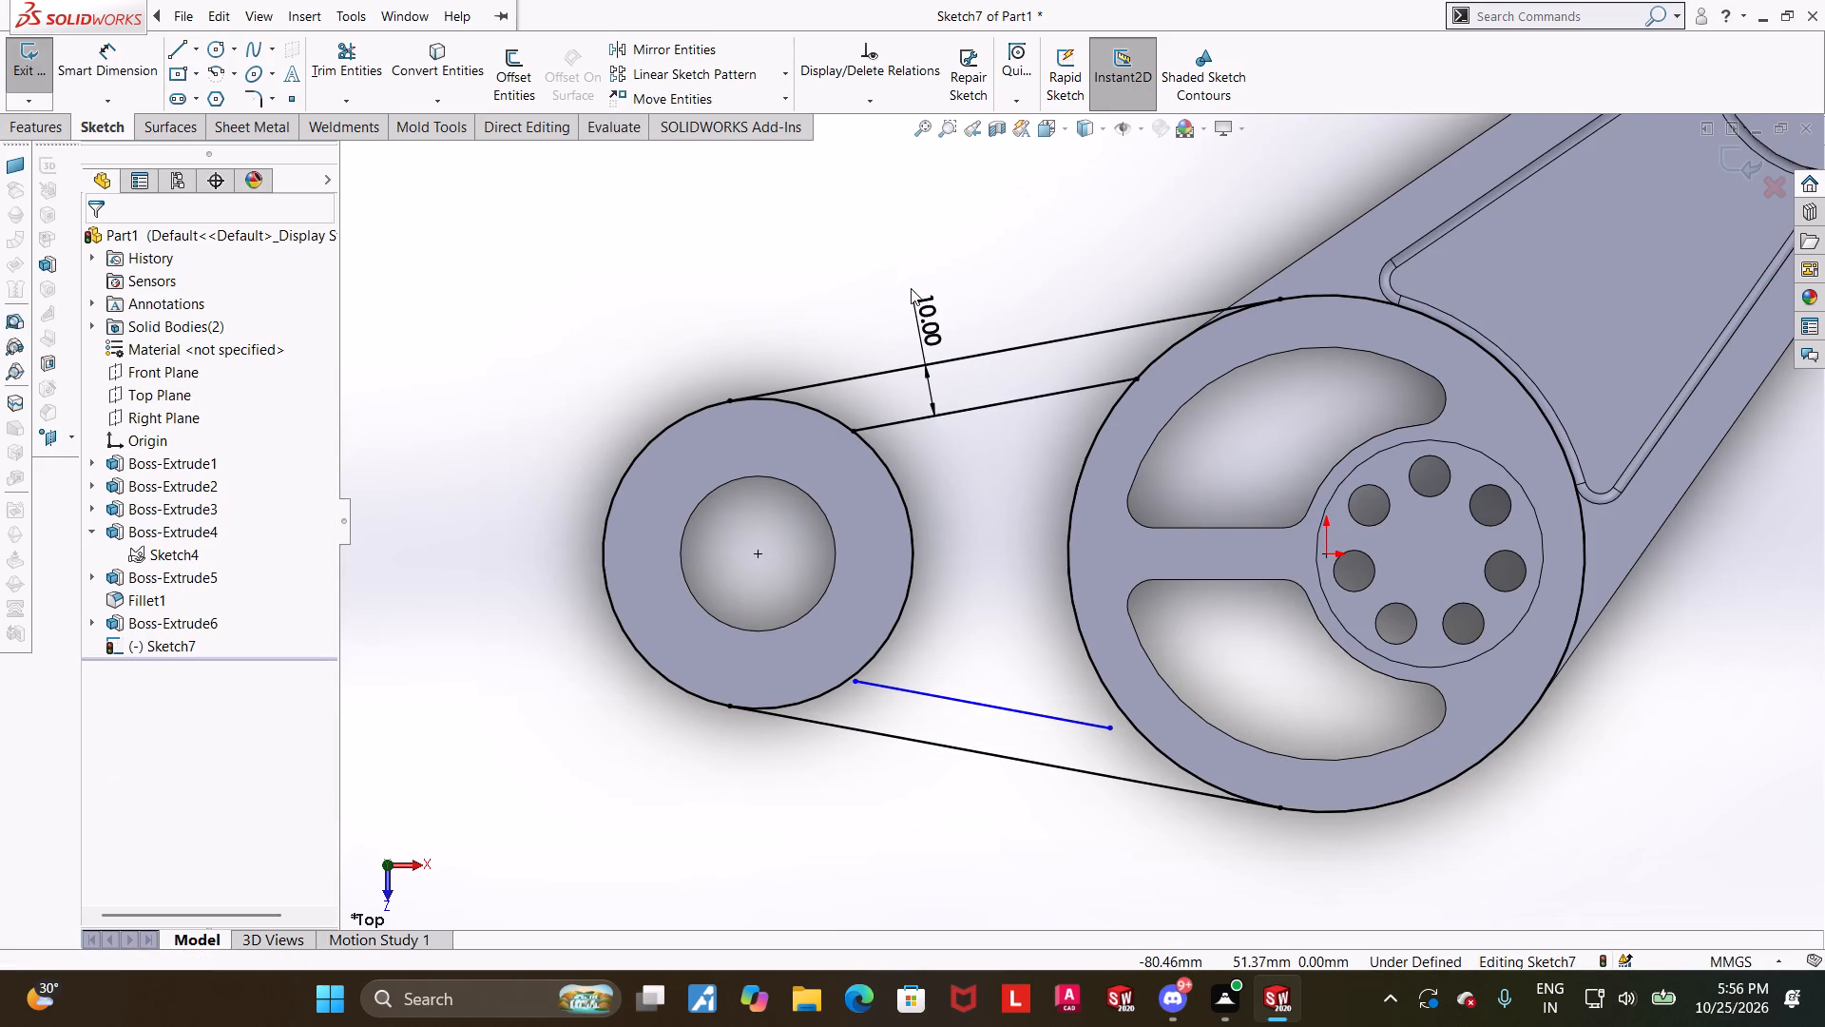
Make the lower inner line parallel to the lower tangent line.
scroll(1201, 612, up, 2)
scroll(1164, 720, down, 3)
click(917, 568)
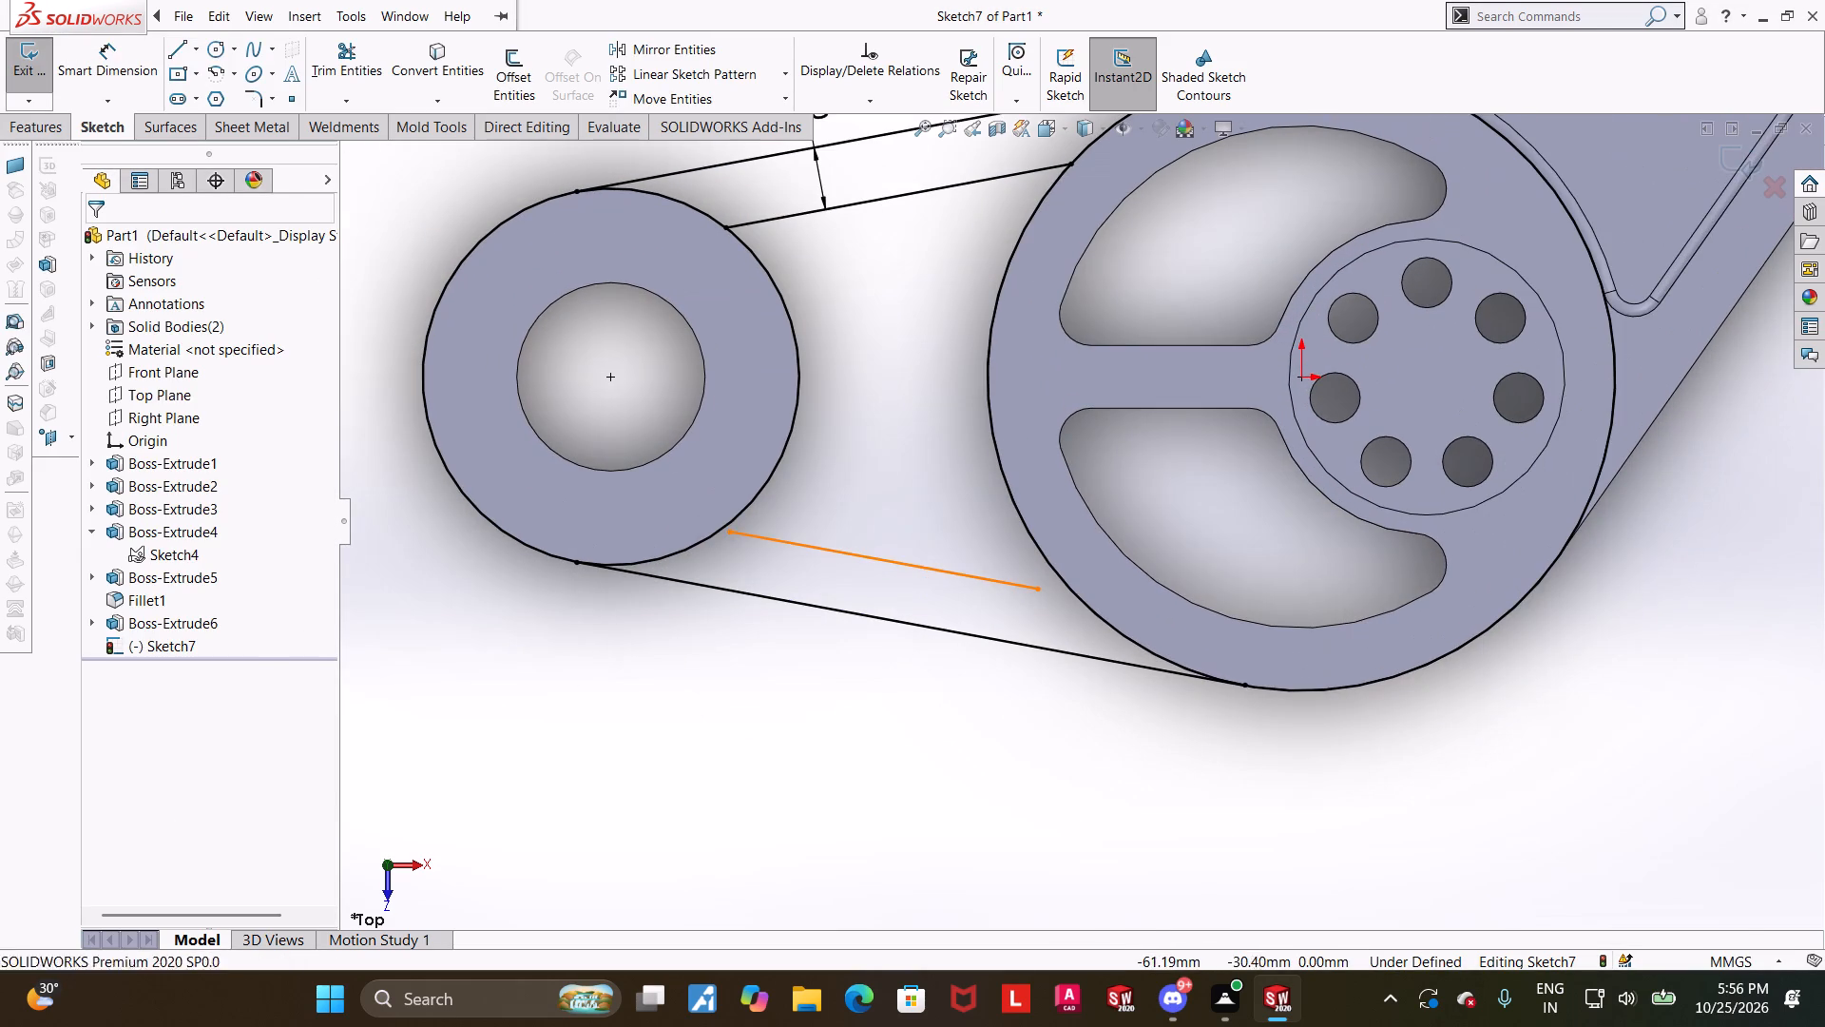
ctrl+click(883, 622)
click(108, 698)
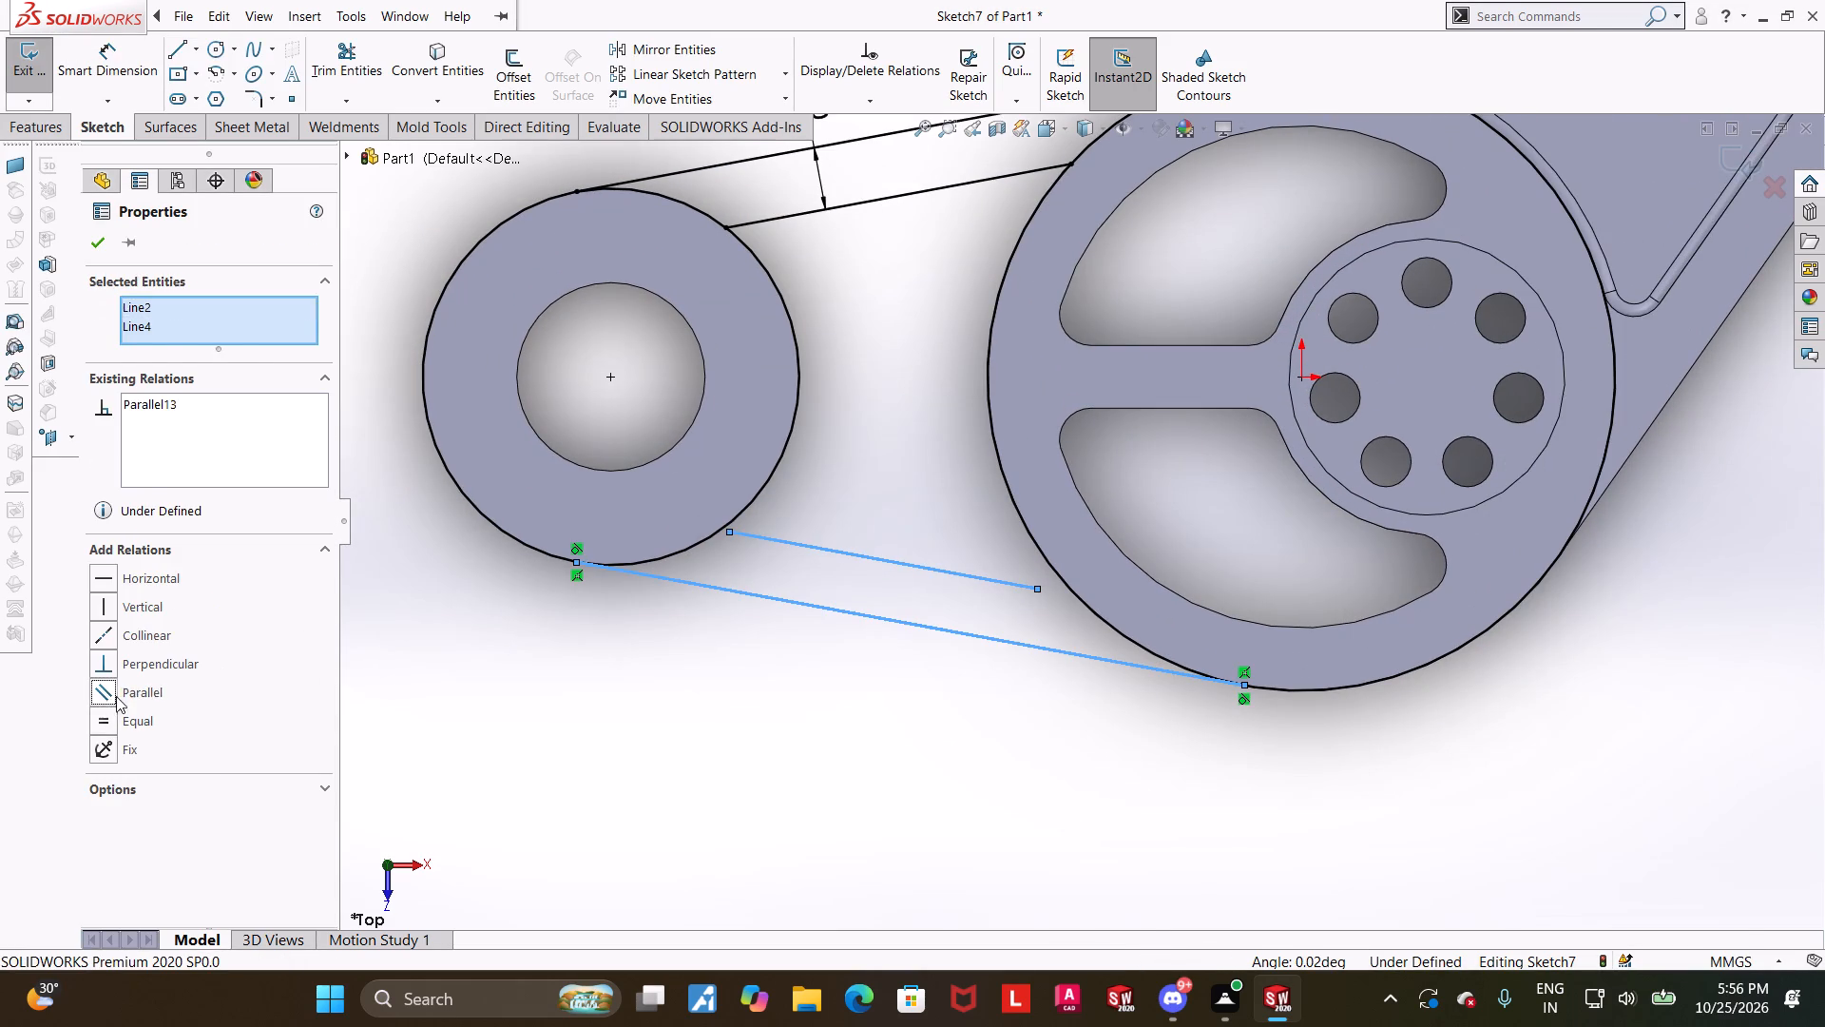
click(687, 719)
Dimension the distance between the lower tangent line and the lower inner line as 10 mm.
click(78, 48)
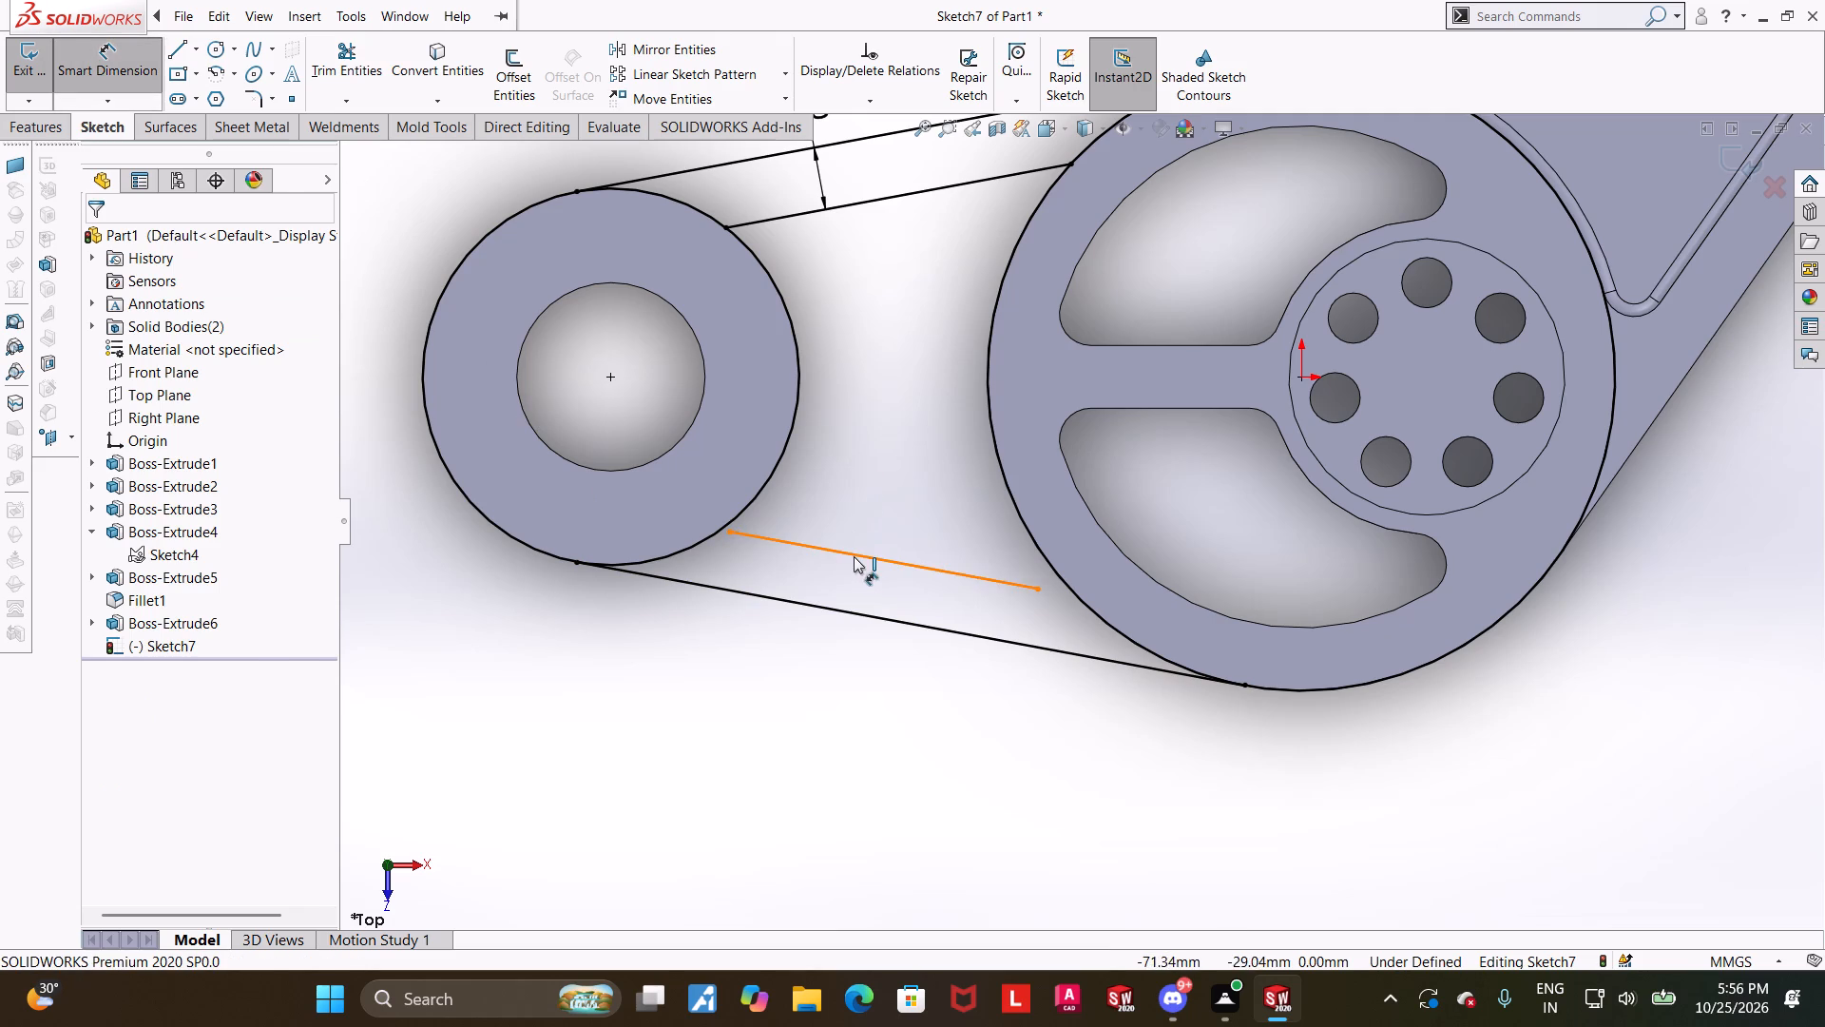
click(854, 556)
click(834, 608)
click(831, 717)
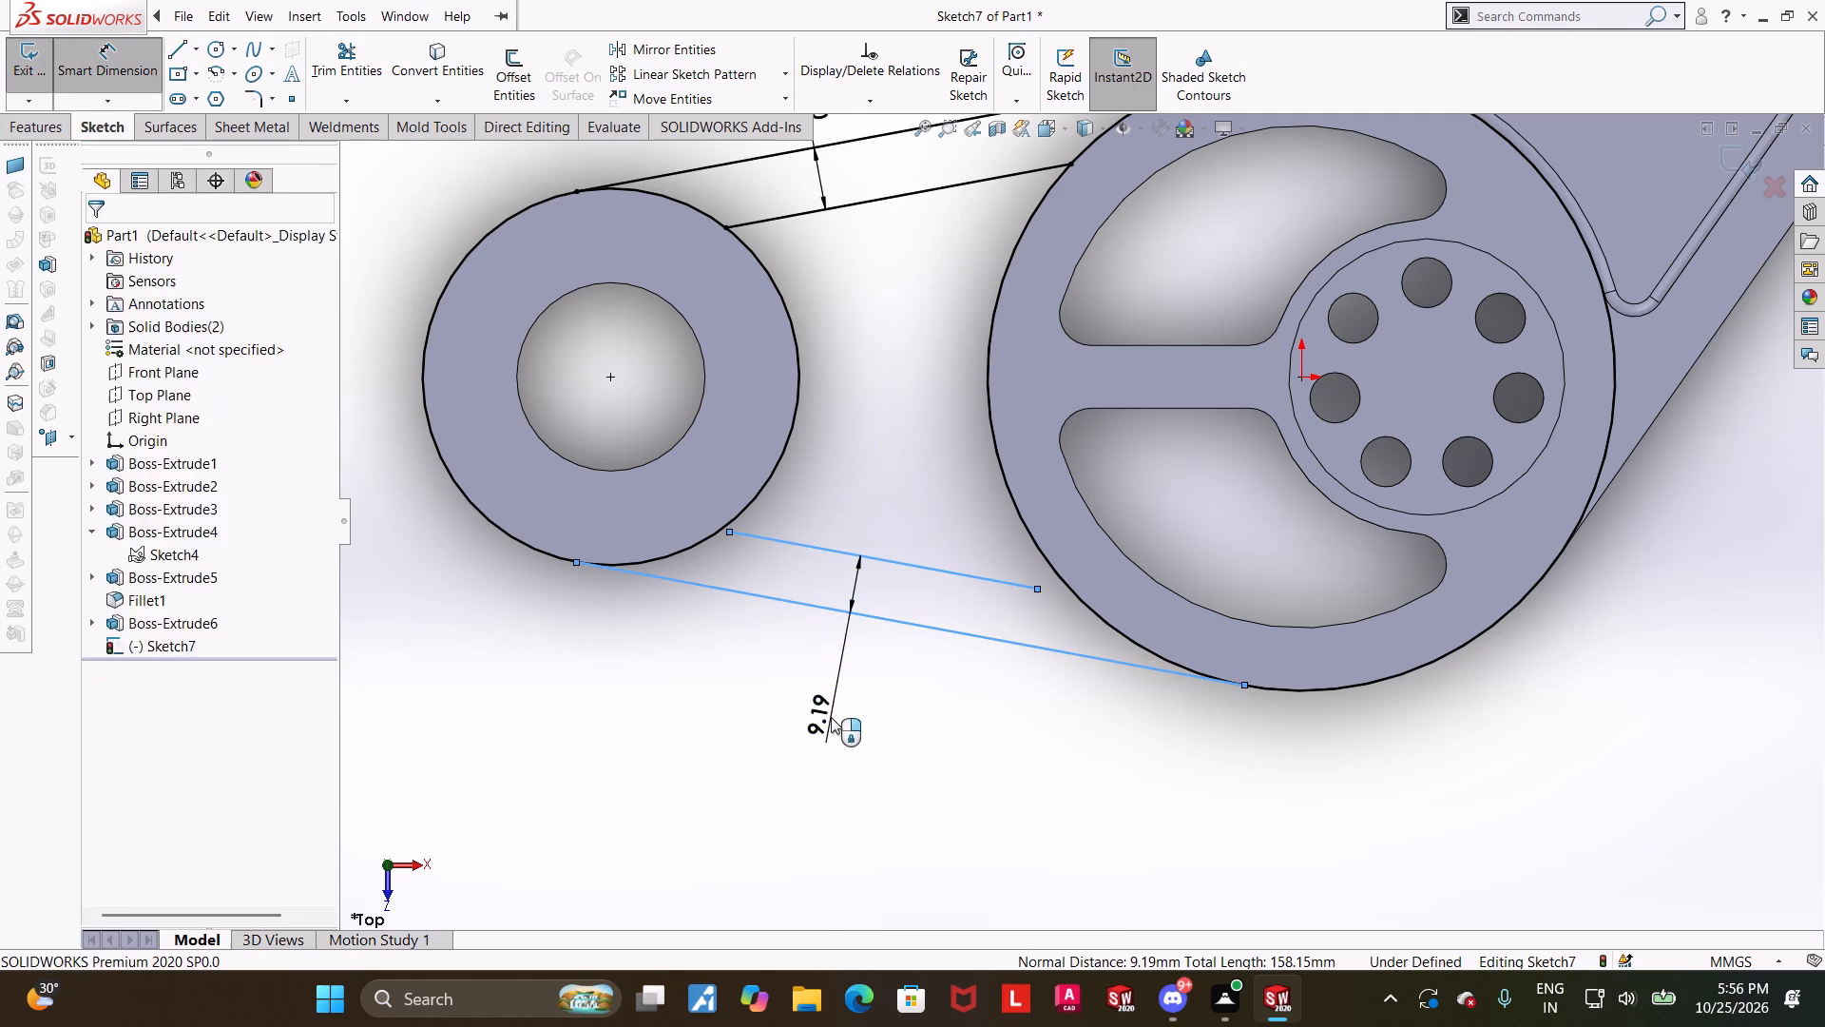
text(10)
key(Delete)
key(Return)
key(Escape)
key(Escape)
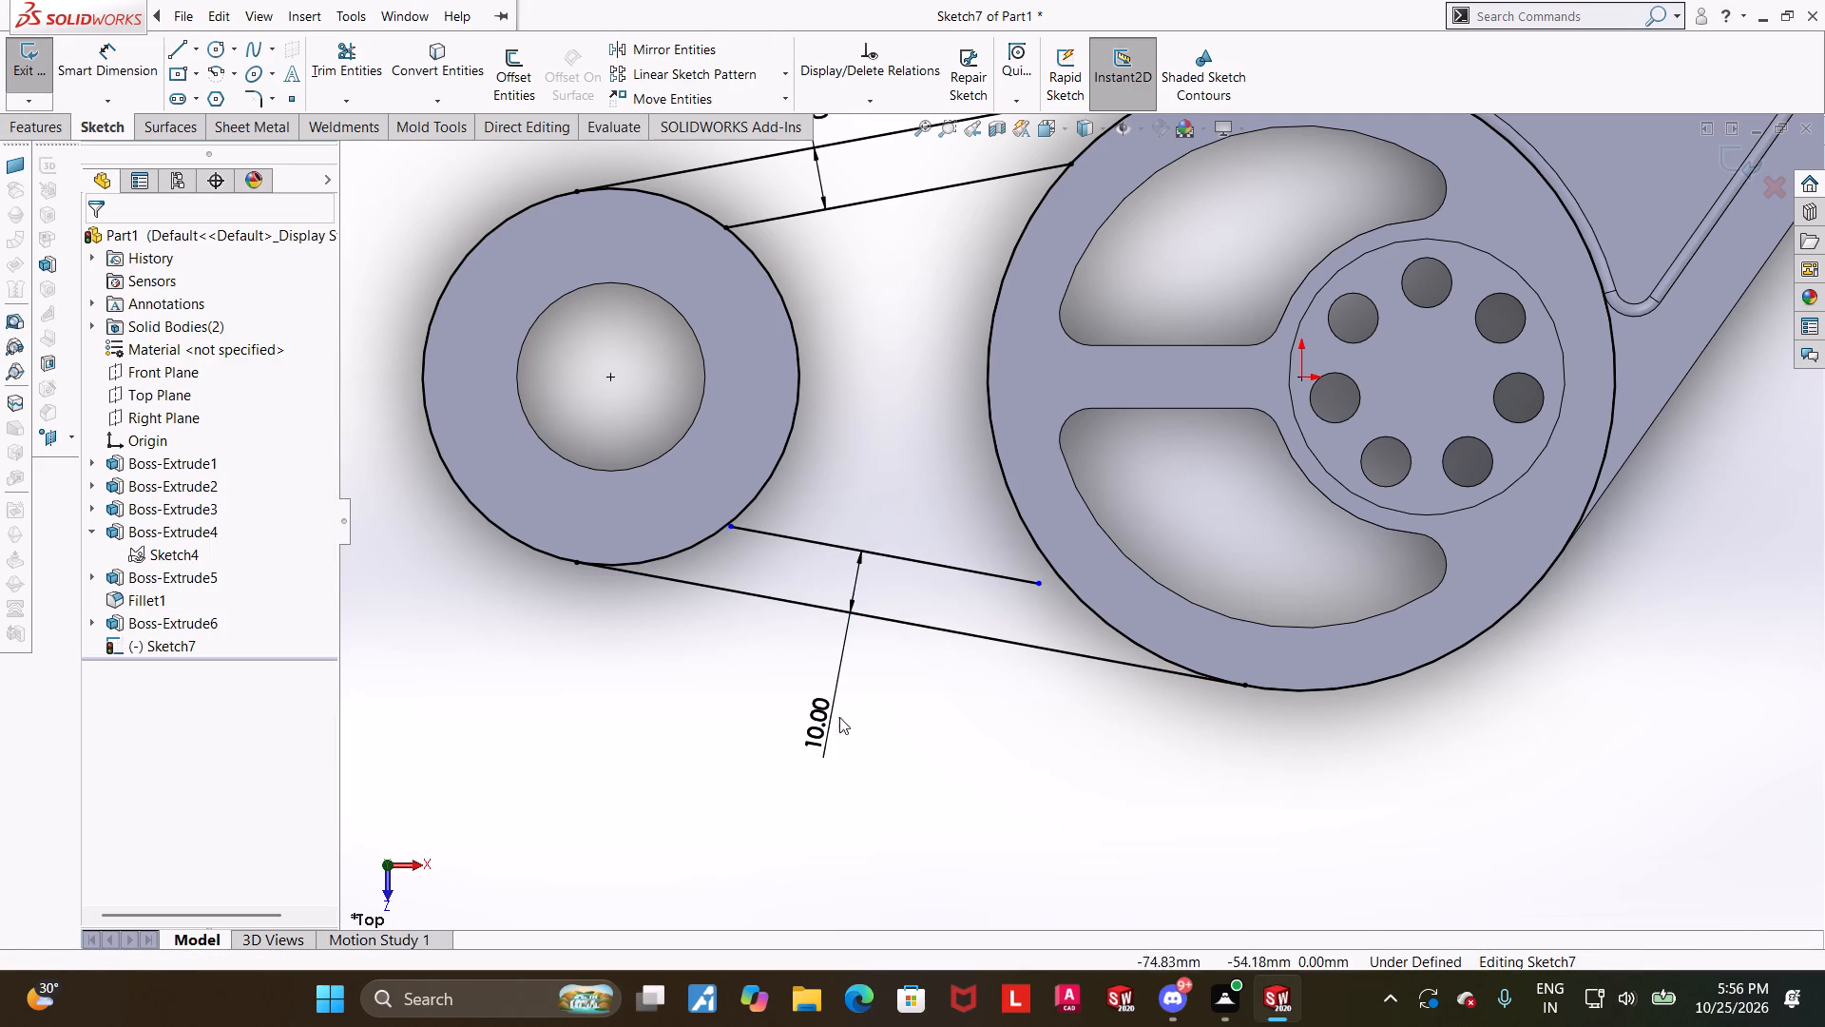
click(1238, 713)
Extend both ends of the lower inner line to meet the spoked ring circle and the boss circle.
scroll(974, 396, down, 2)
click(360, 101)
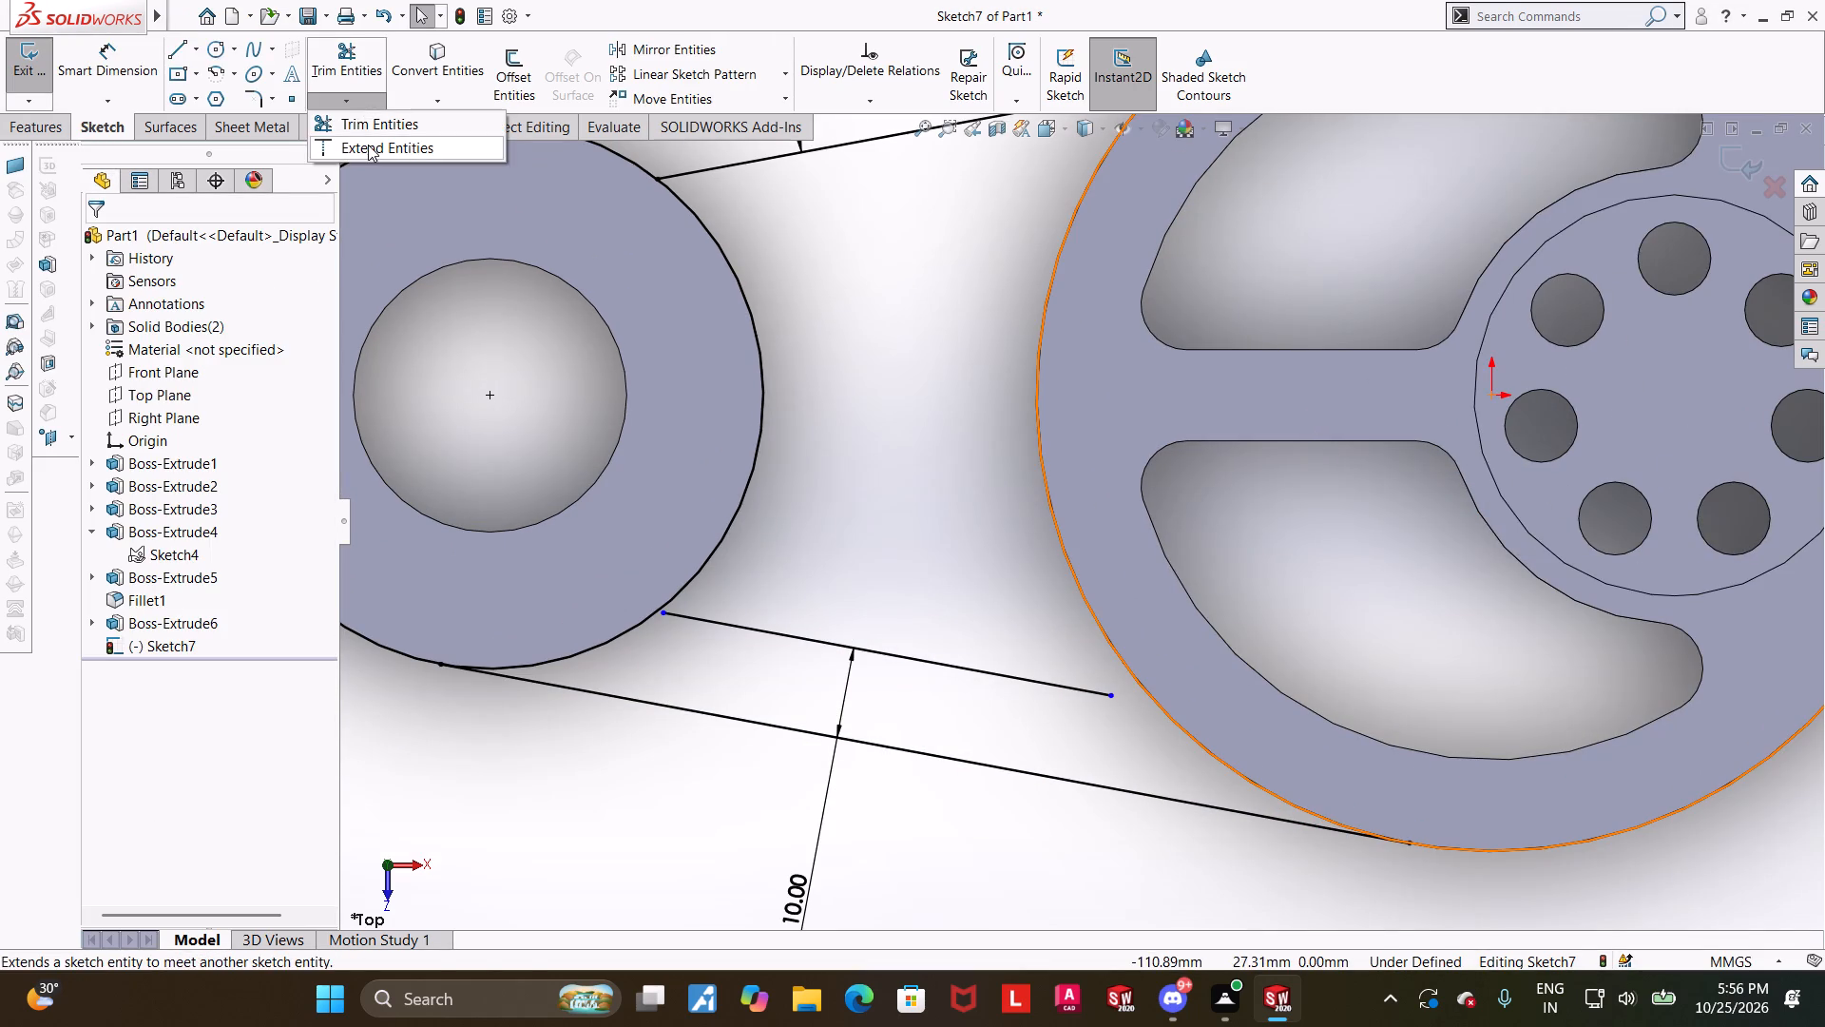
click(368, 145)
click(1066, 687)
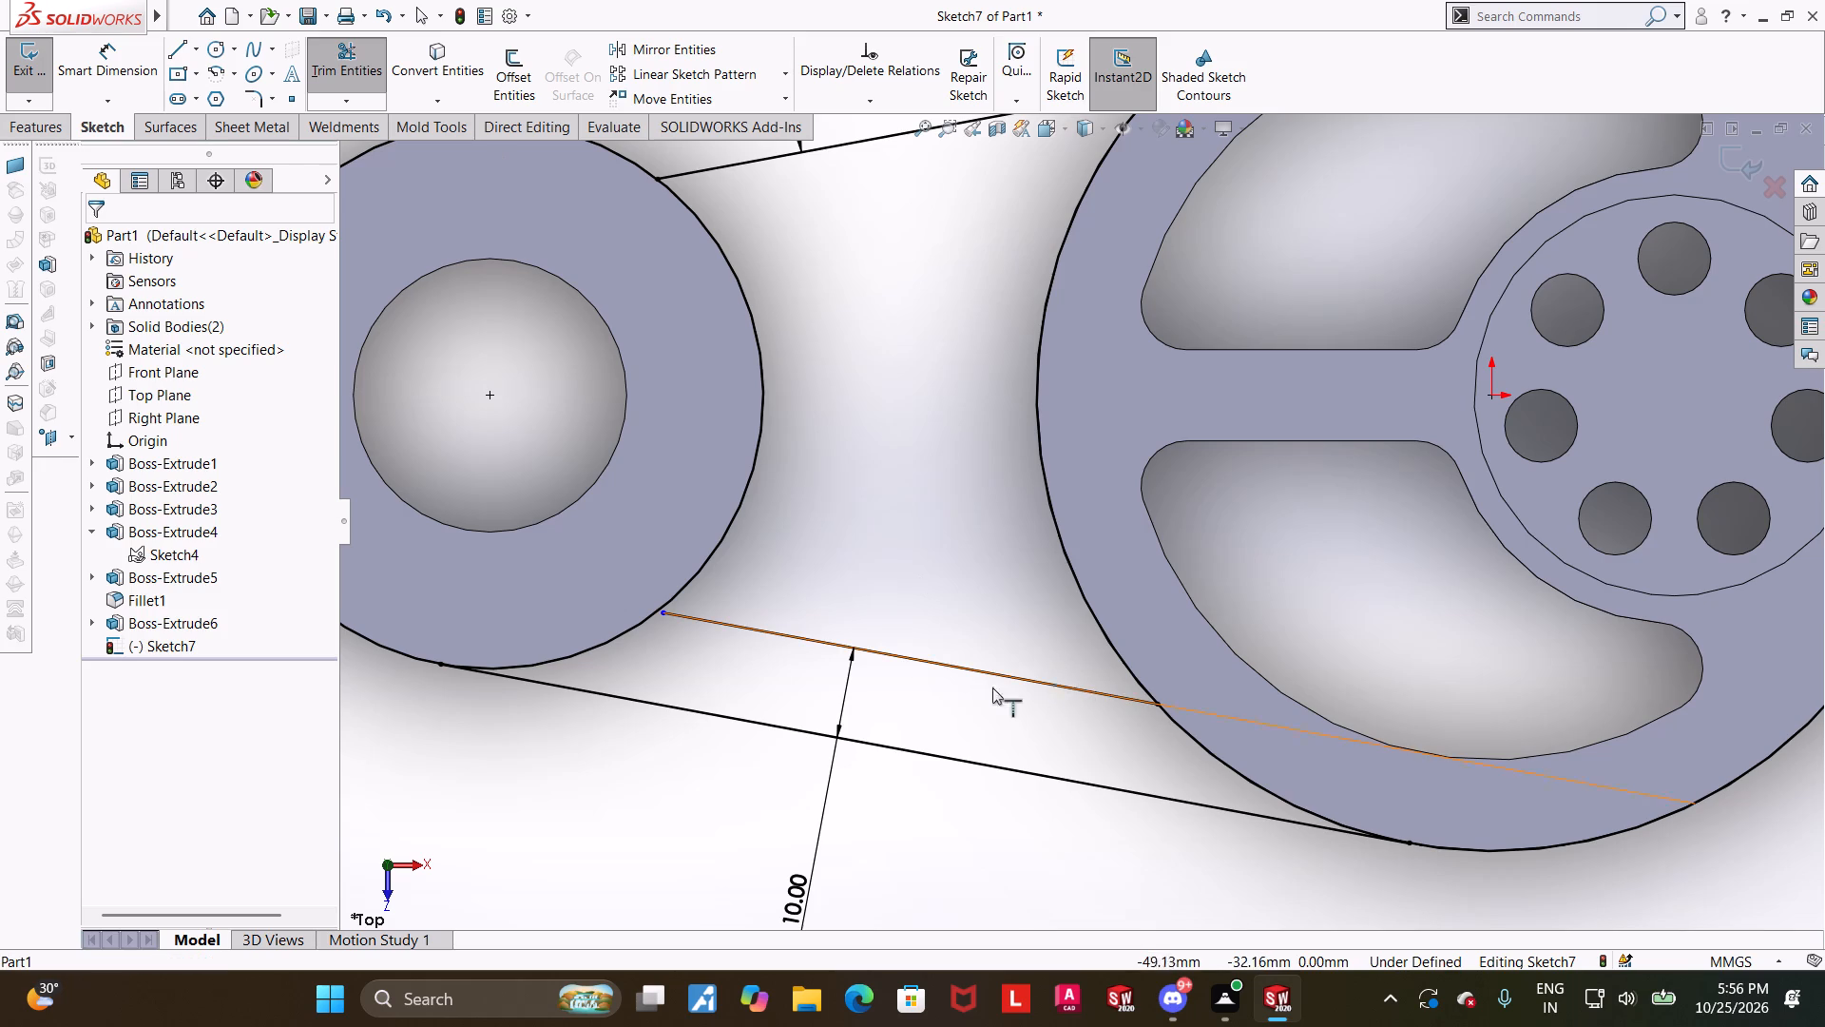
click(697, 622)
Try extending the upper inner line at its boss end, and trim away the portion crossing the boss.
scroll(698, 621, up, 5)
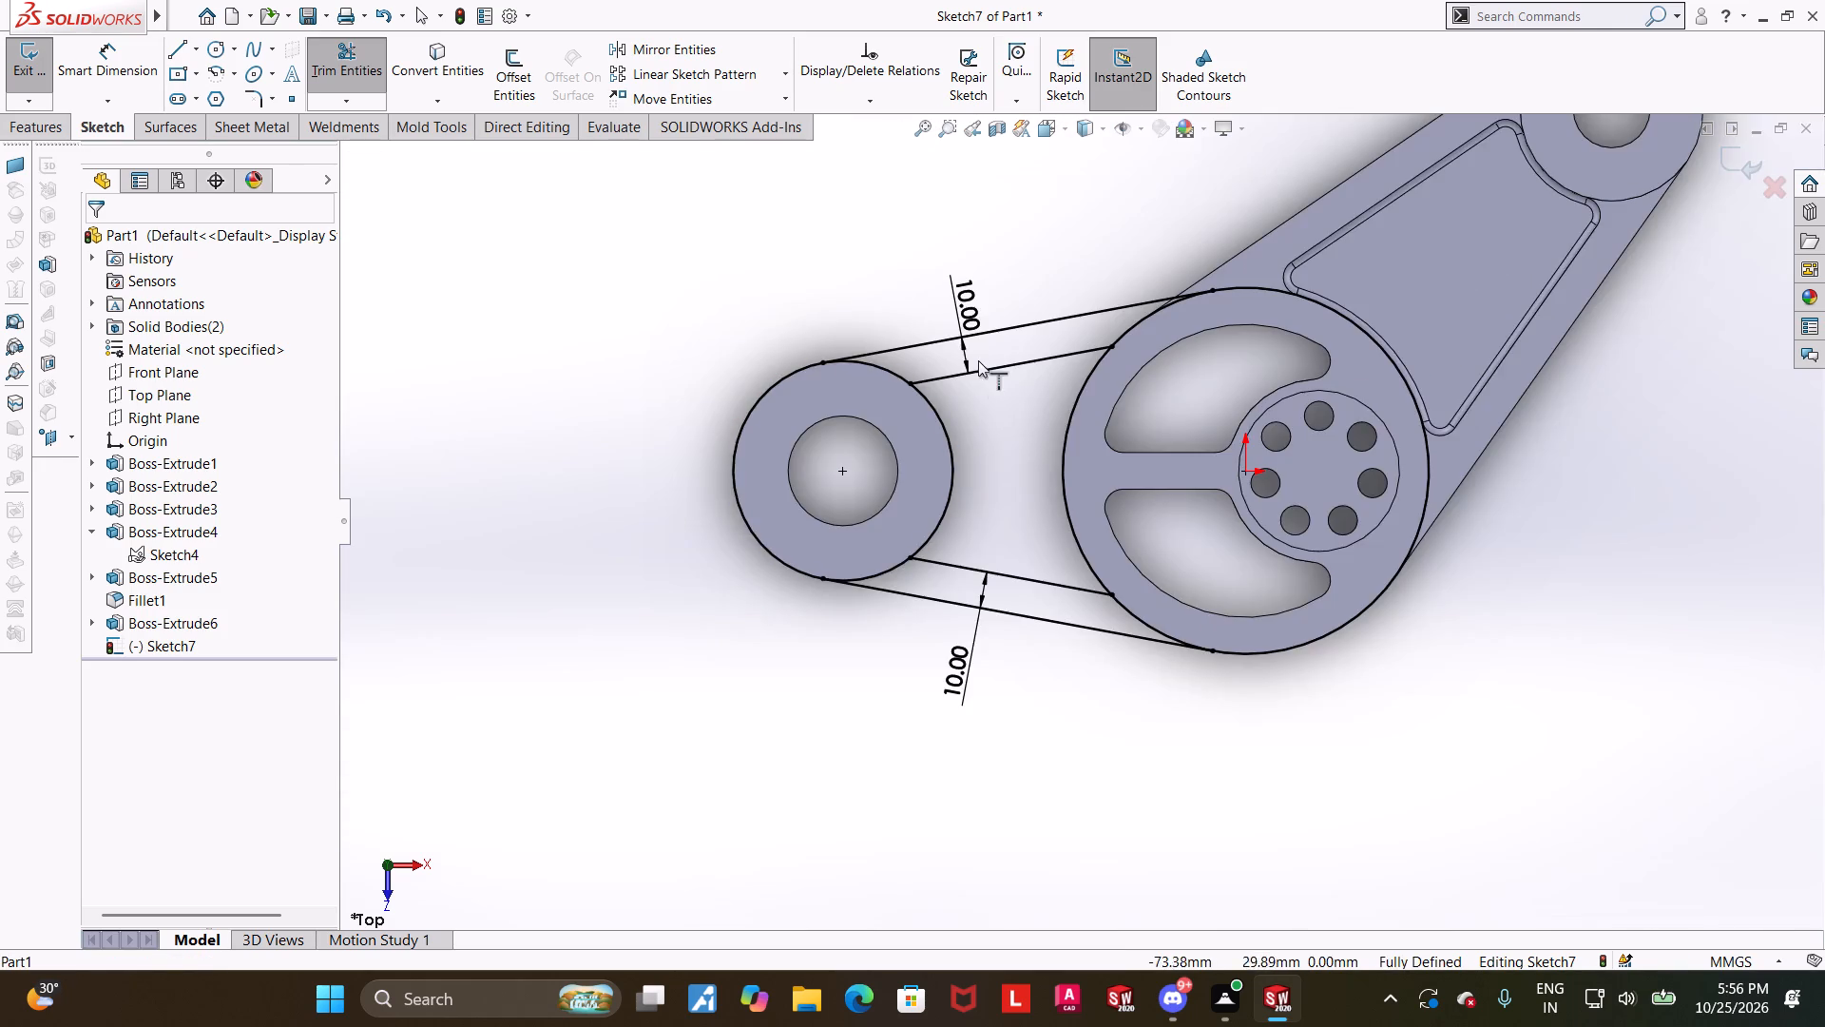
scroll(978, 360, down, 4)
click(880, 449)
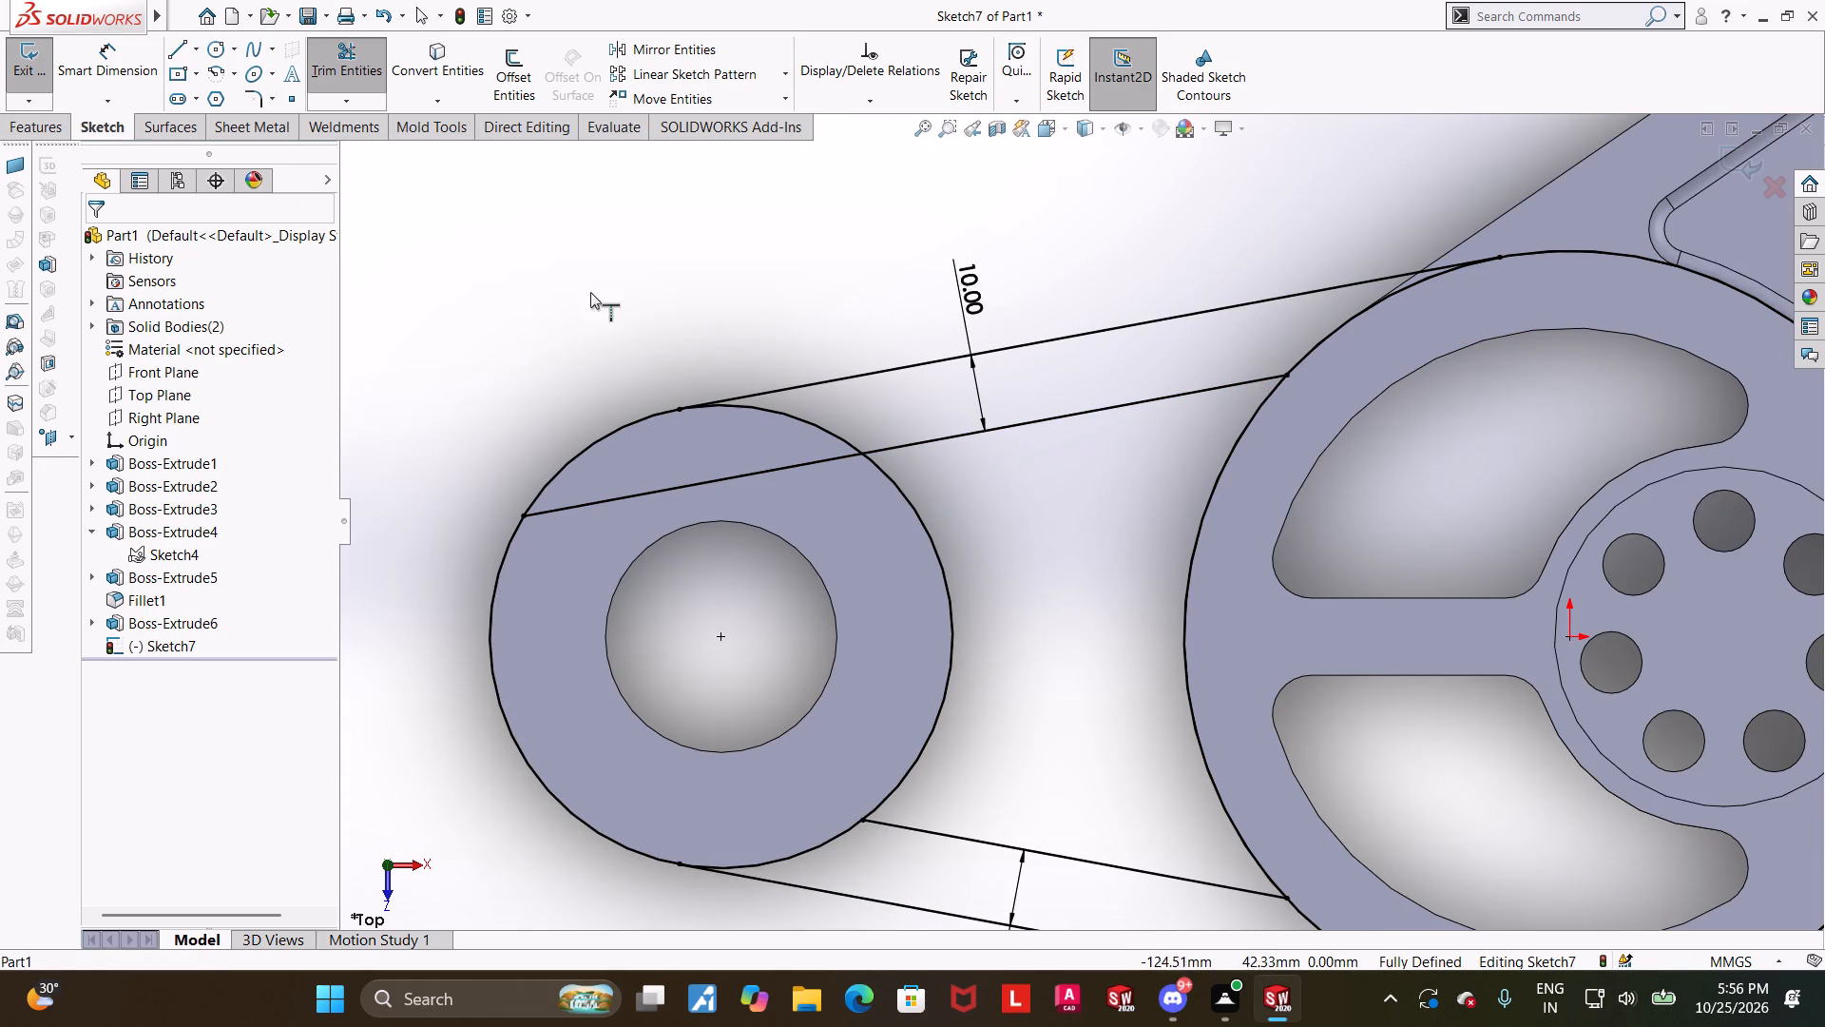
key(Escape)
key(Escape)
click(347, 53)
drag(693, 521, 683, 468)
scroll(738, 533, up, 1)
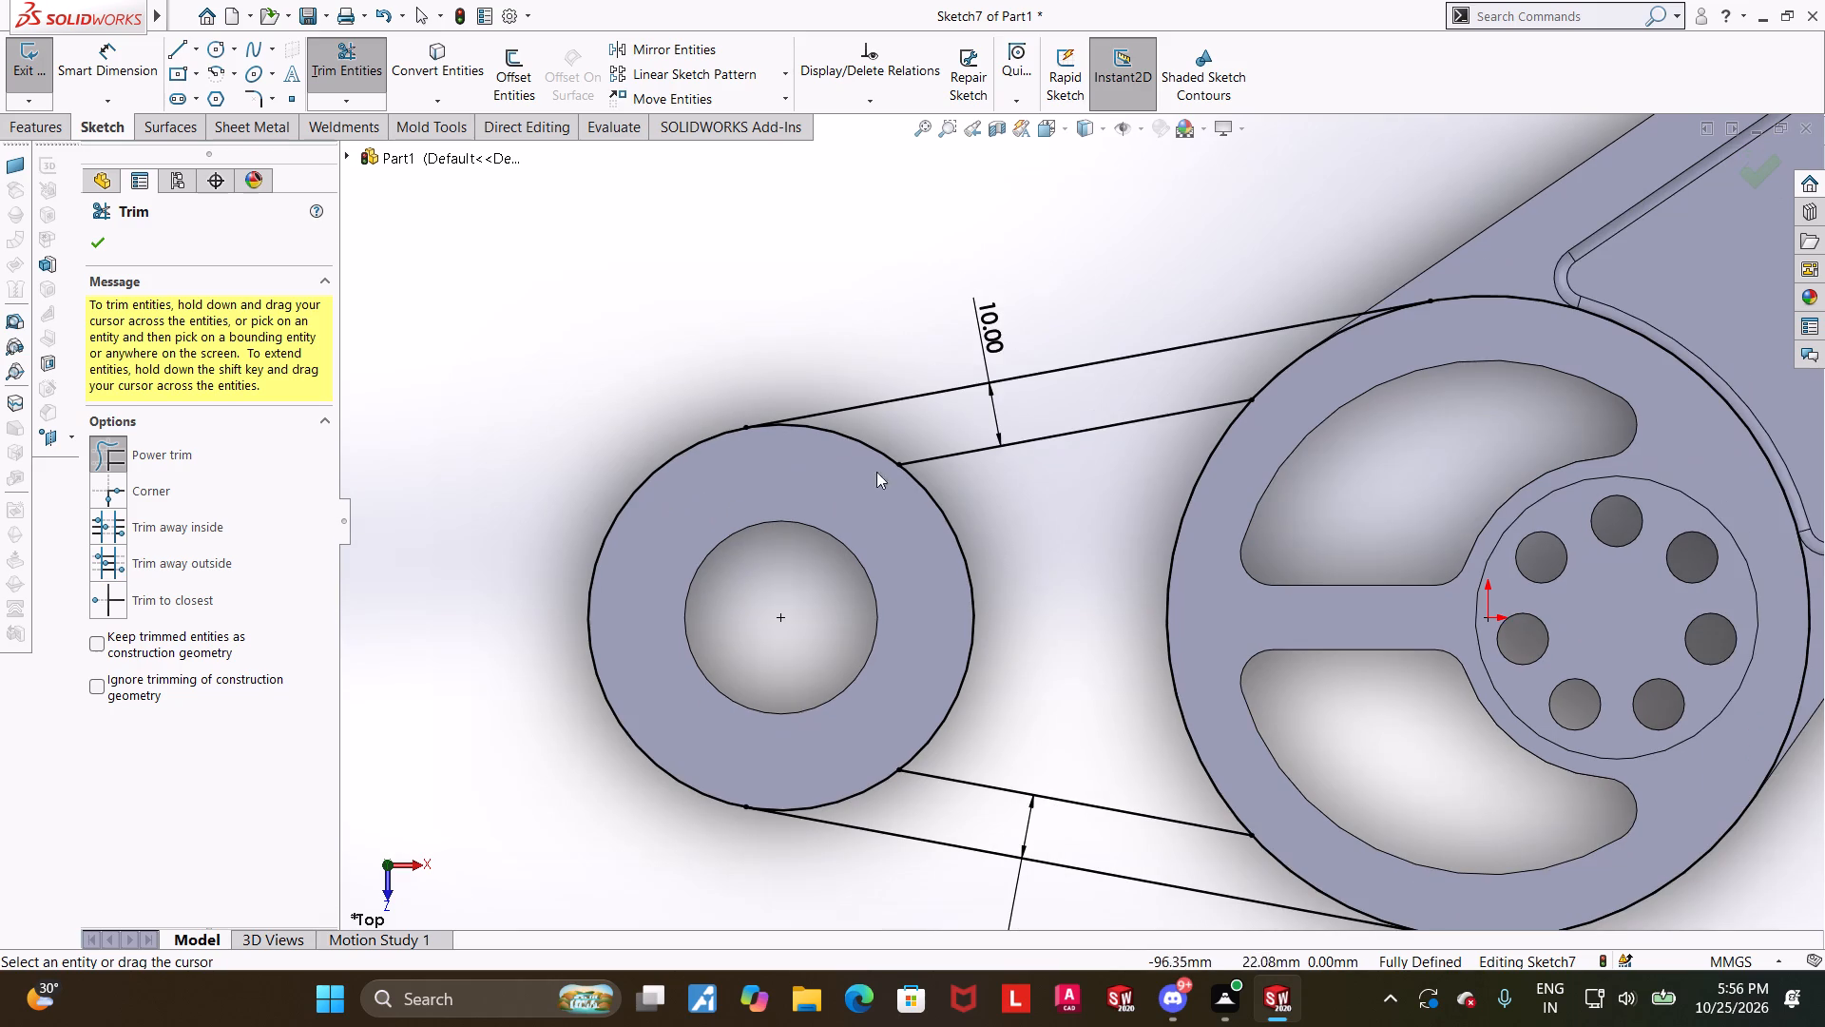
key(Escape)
Check the relations at the inner lines' endpoints on the boss and spoked ring circles.
click(897, 466)
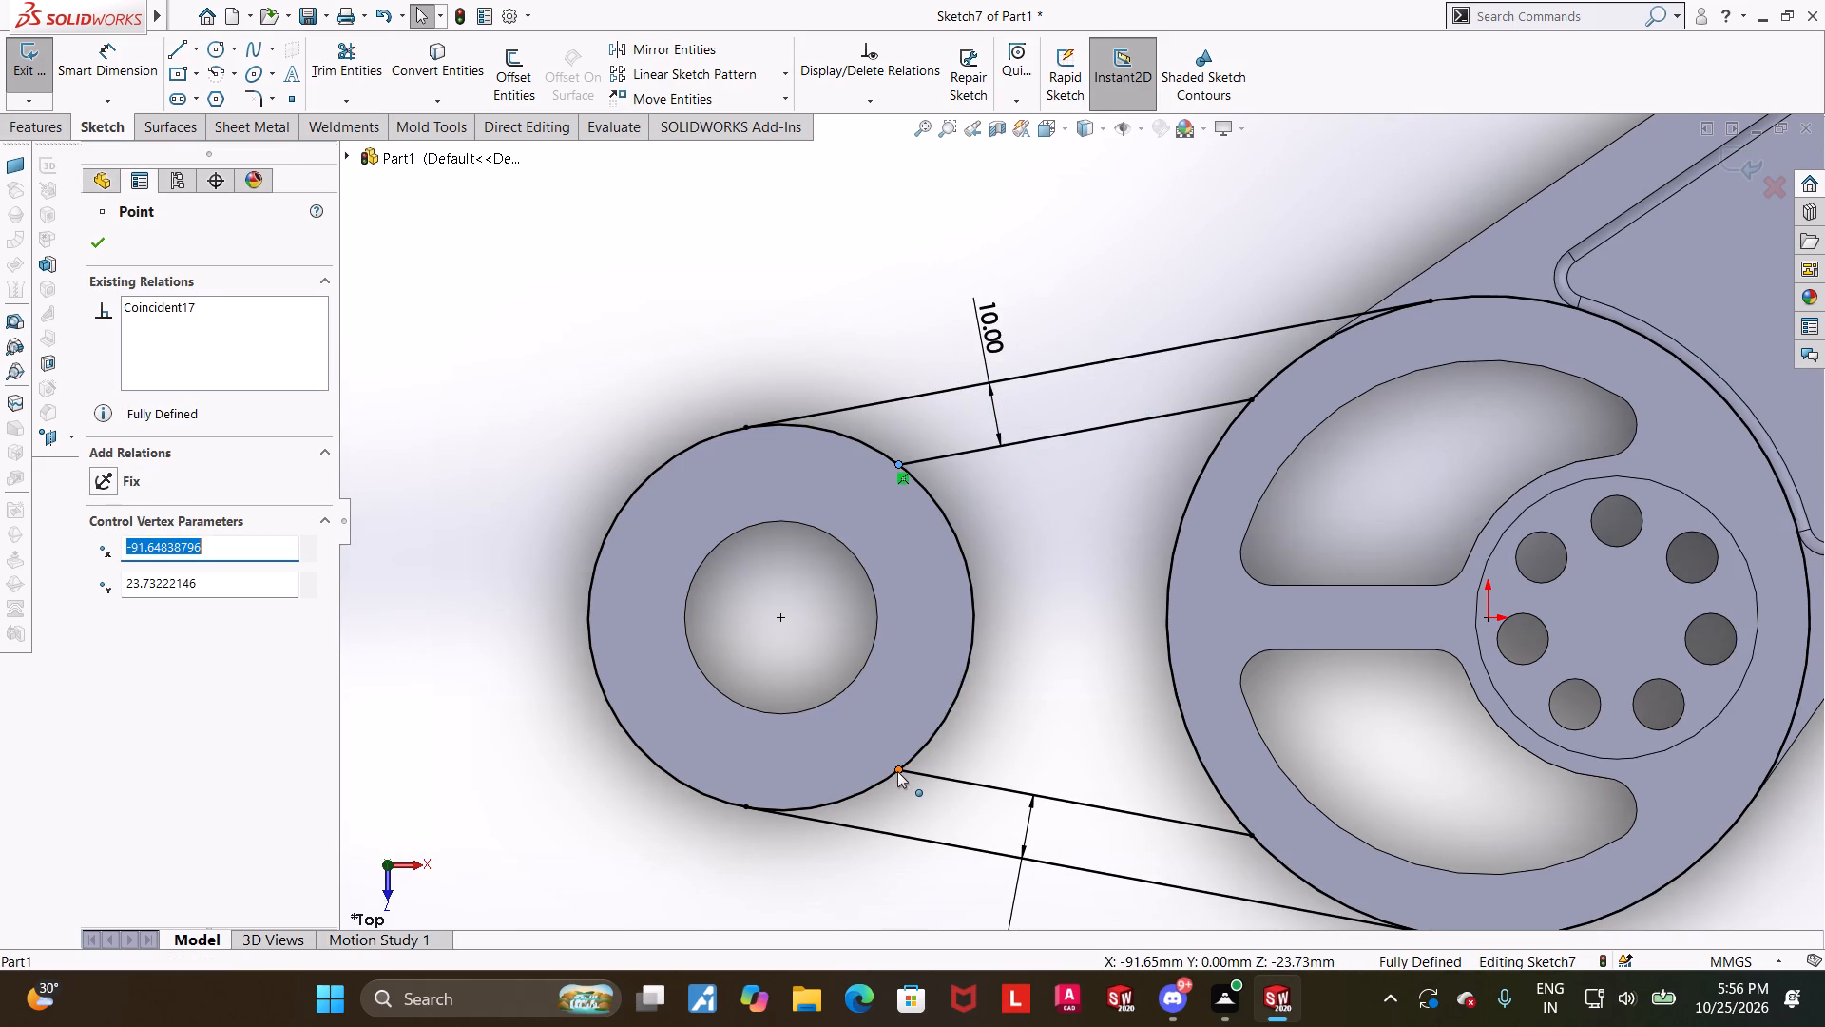
click(897, 771)
click(1257, 832)
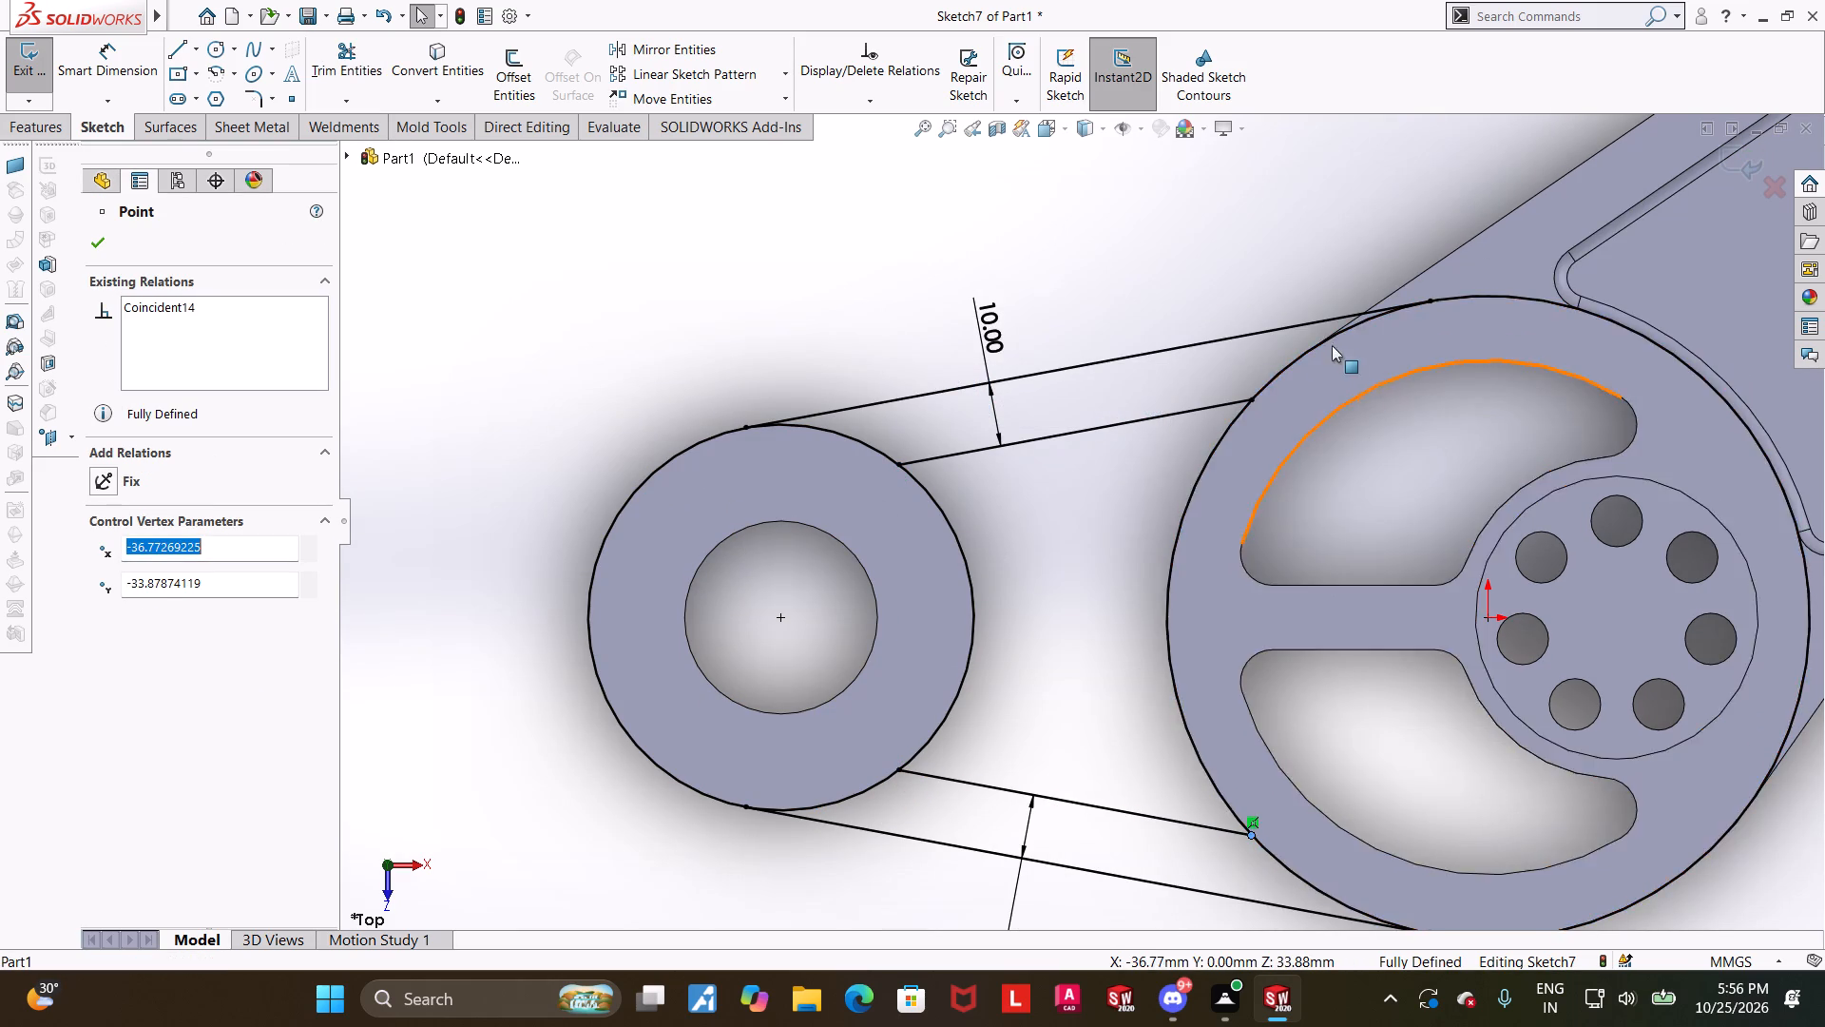
scroll(1239, 476, up, 6)
key(Escape)
scroll(1256, 546, down, 3)
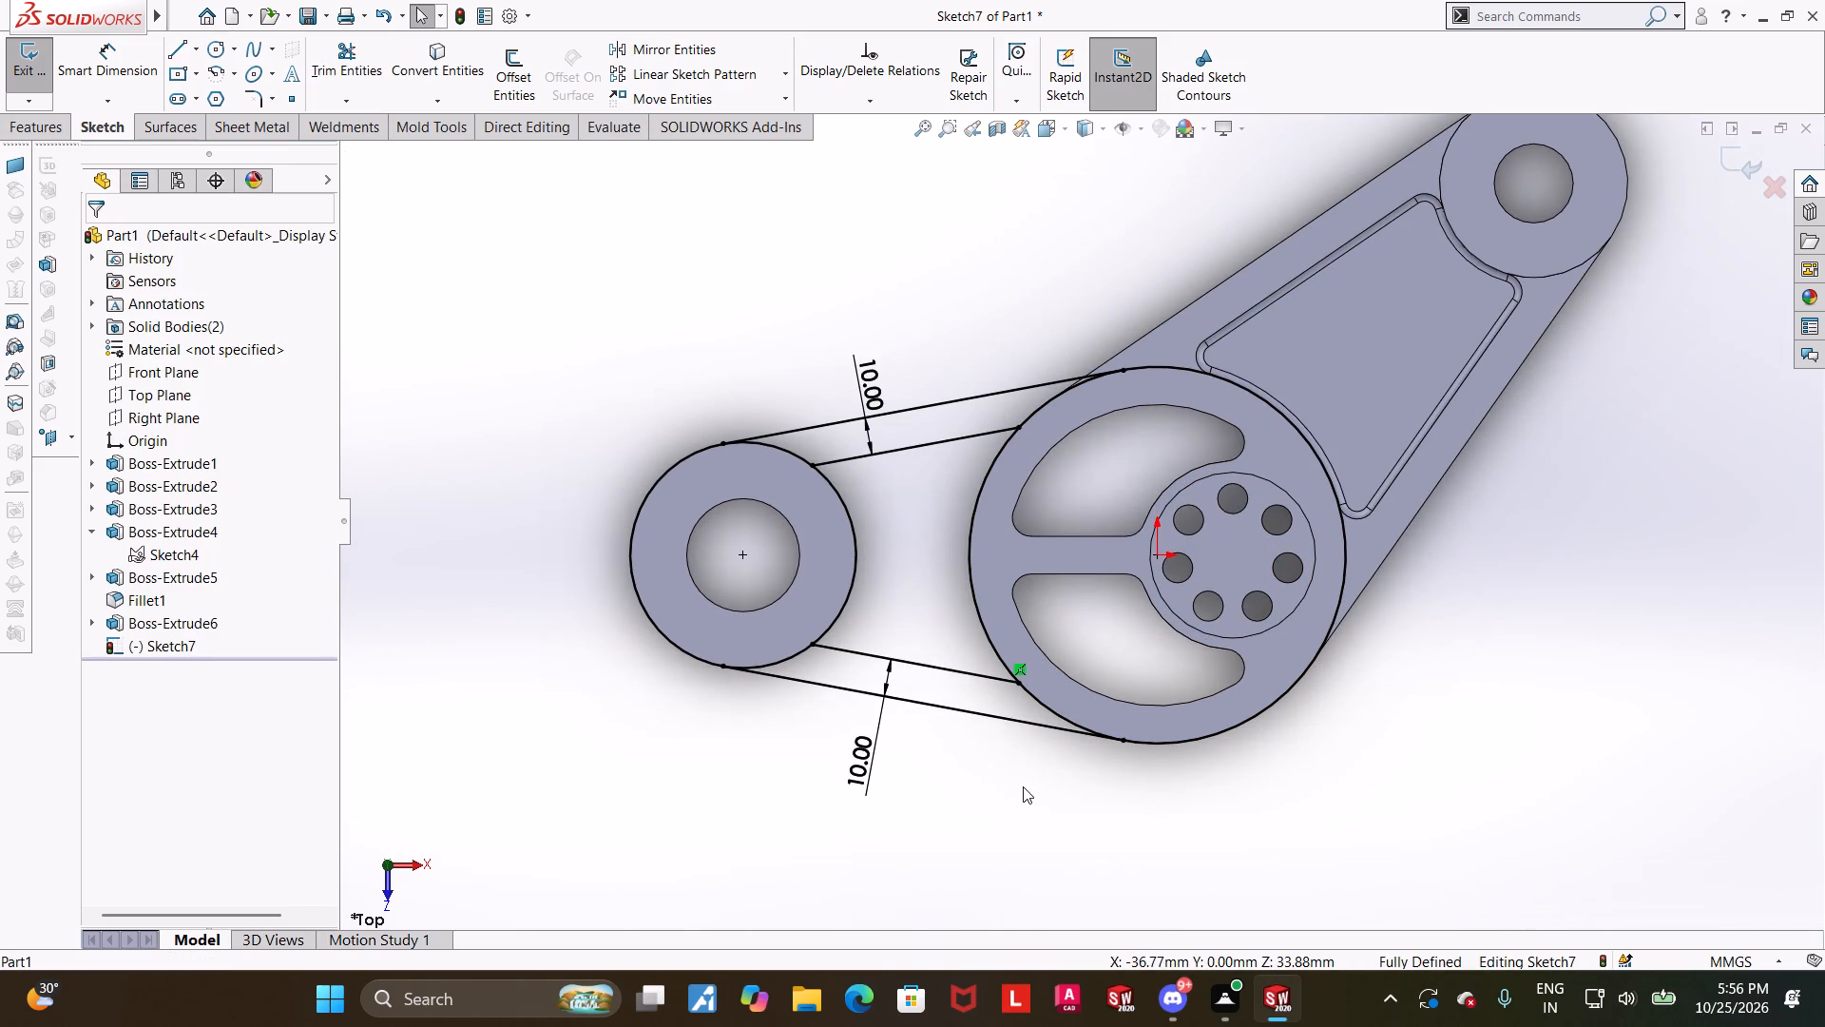
Trim away the far-side arcs of the boss and spoked ring circles beyond the tangent points.
middle_drag(1020, 785, 1034, 774)
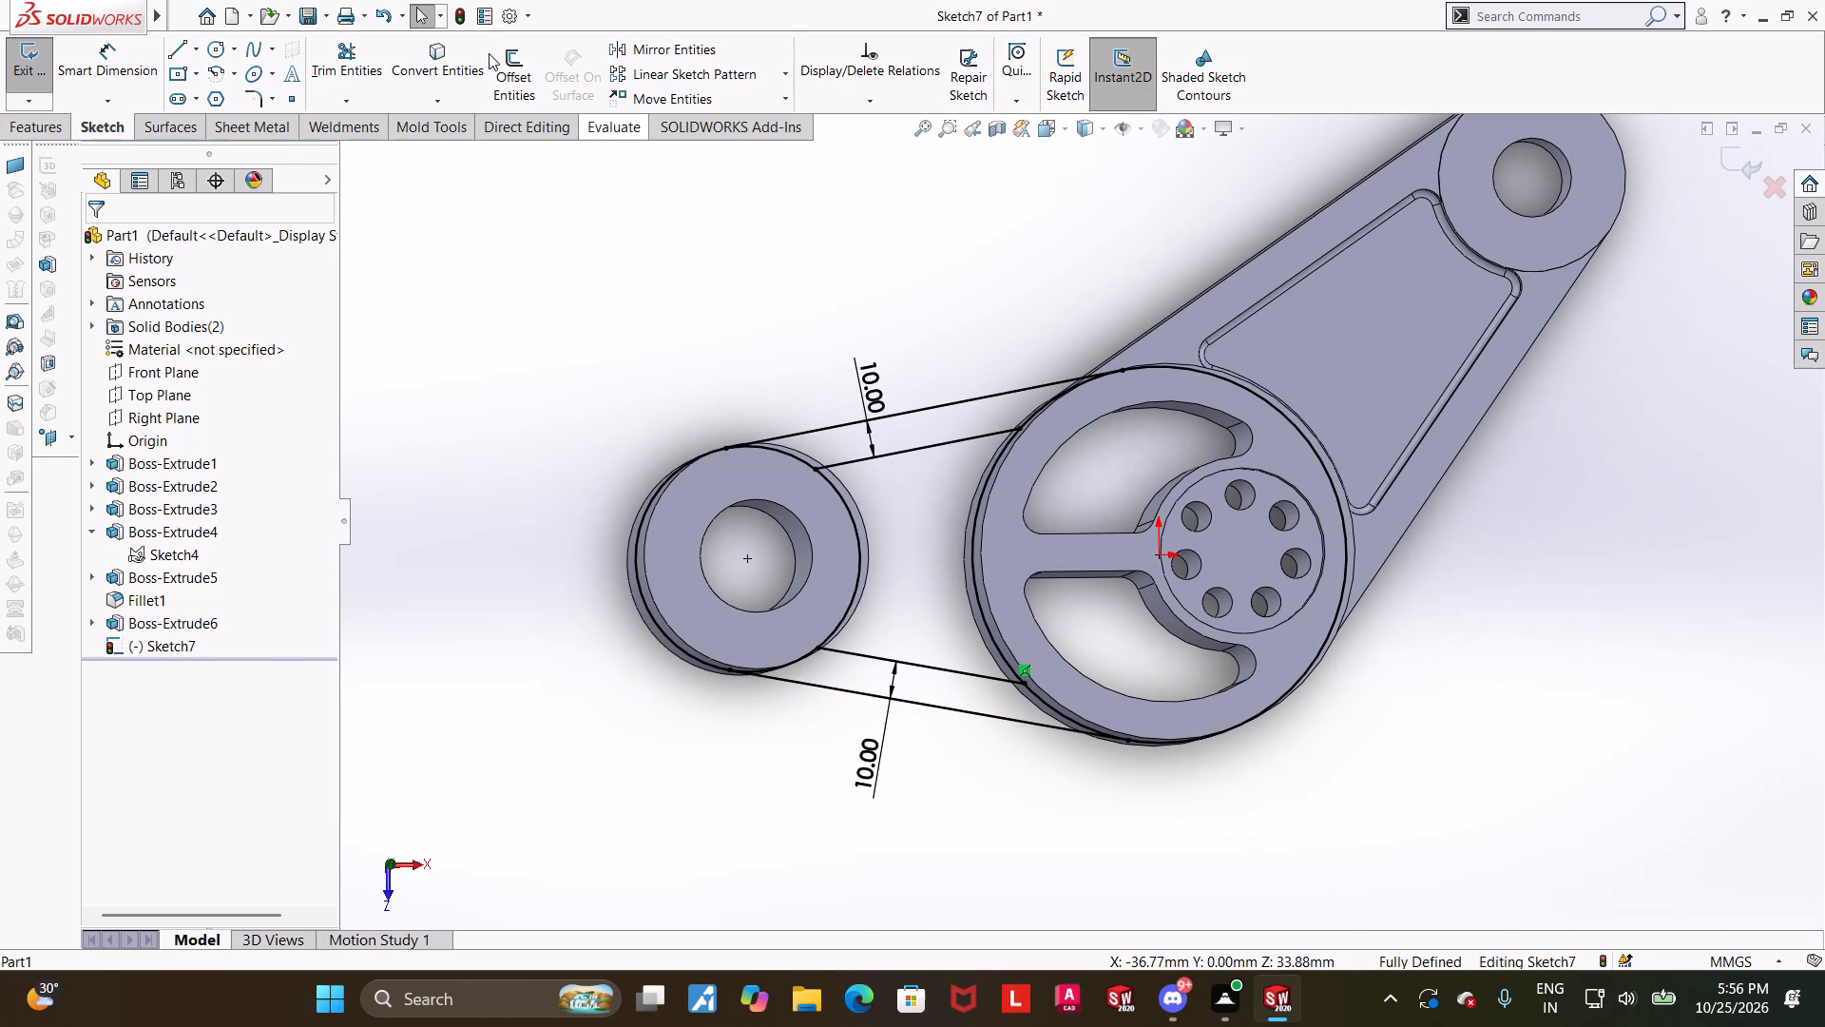
click(319, 65)
drag(696, 513, 579, 527)
drag(1284, 462, 1418, 449)
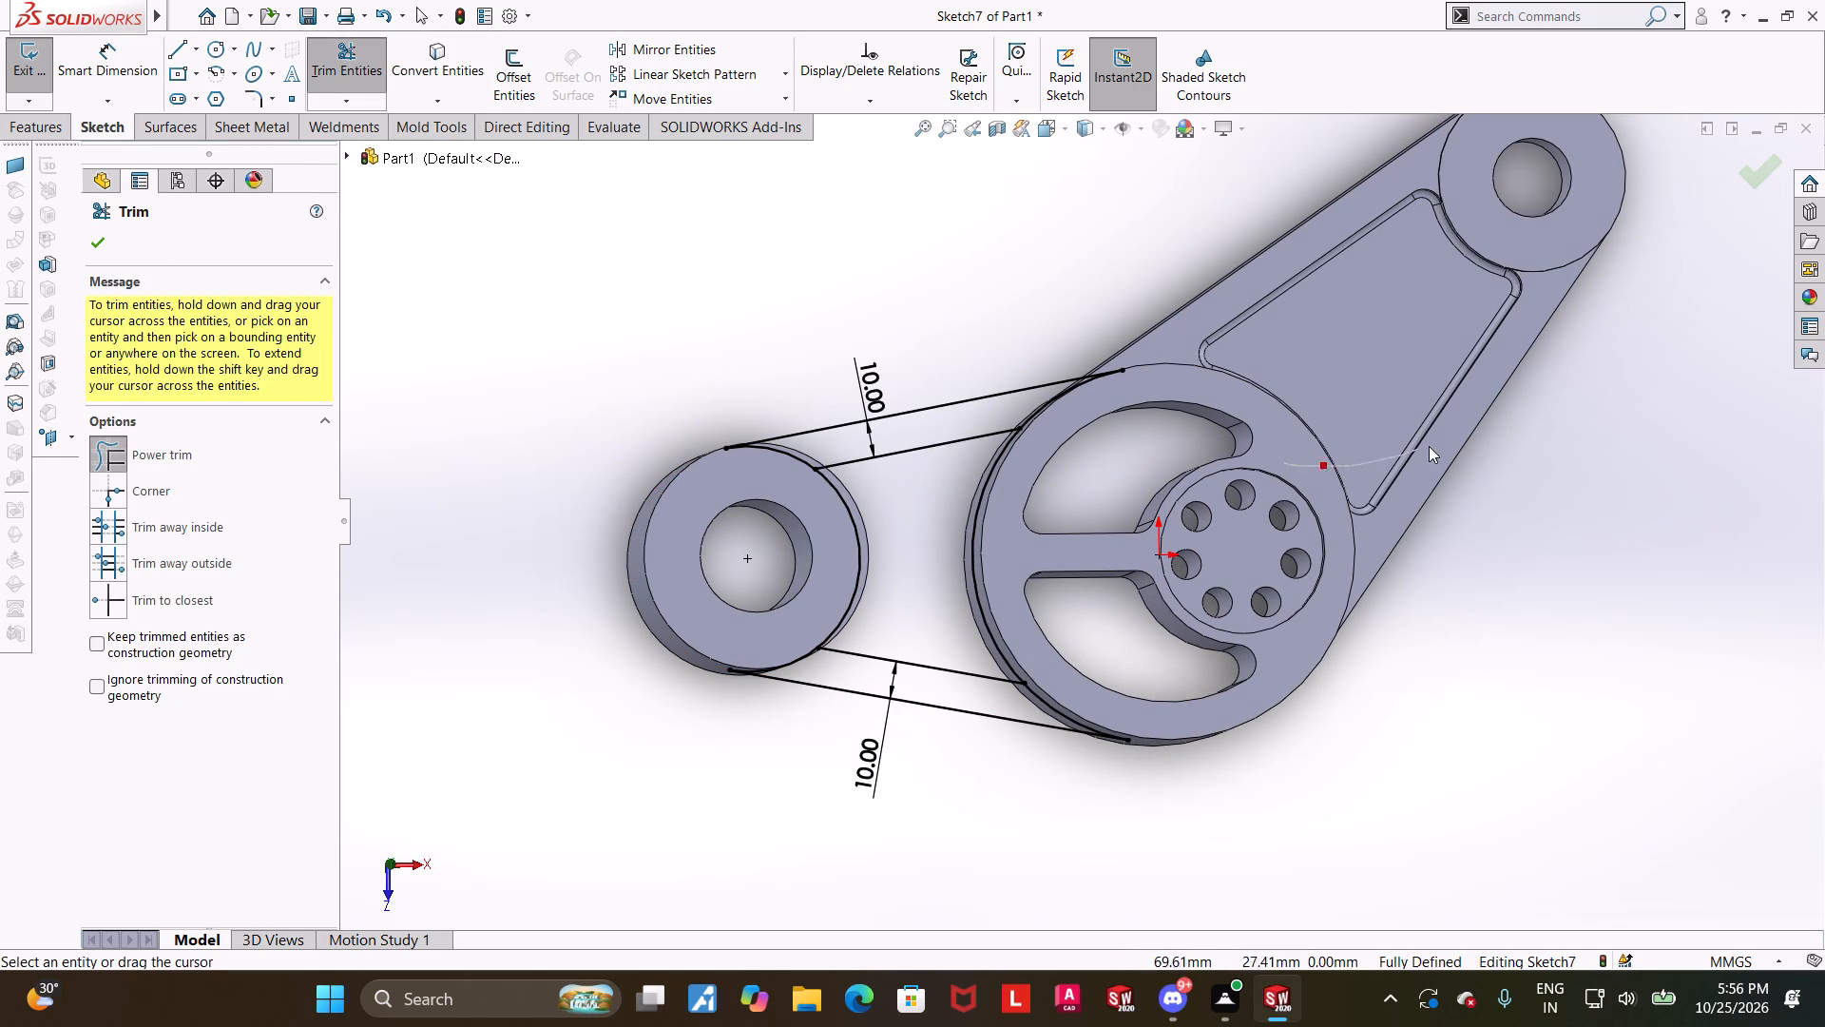
middle_drag(1456, 534, 1452, 493)
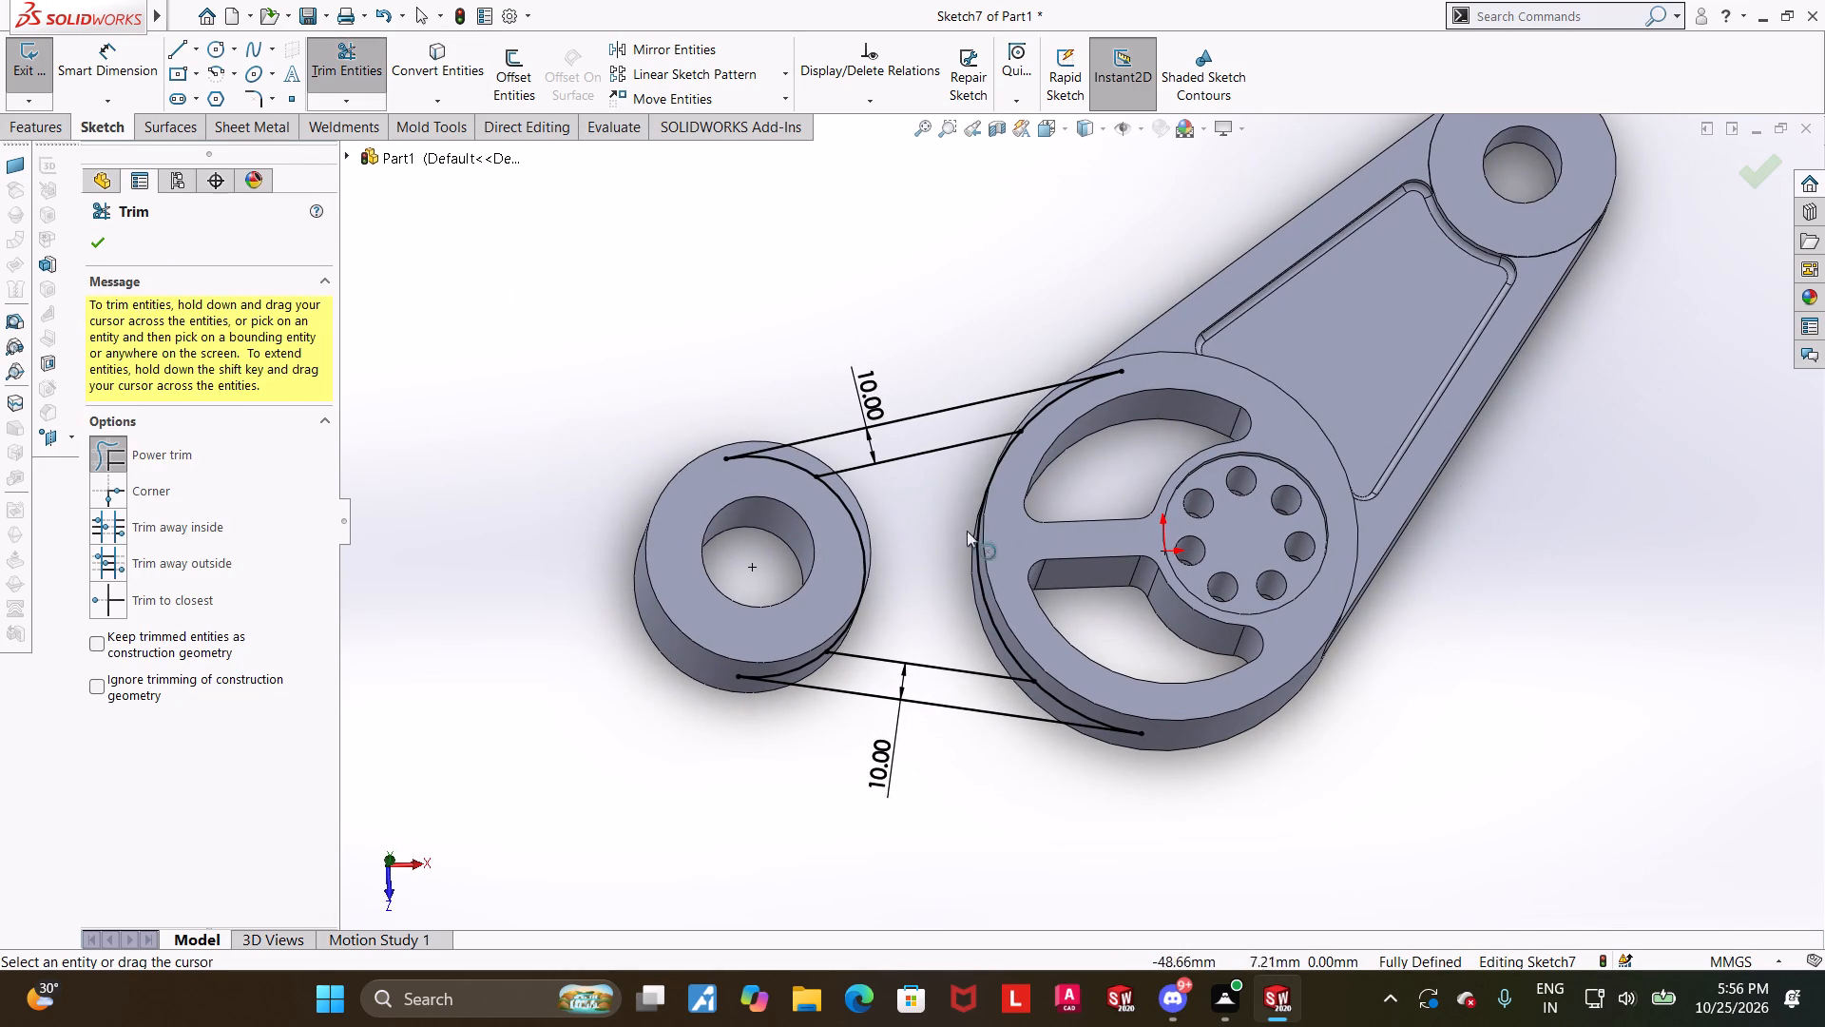
key(Escape)
key(Escape)
Examine the trimmed arm profile between the boss and spoked ring in the top view.
middle_drag(930, 533, 911, 542)
scroll(936, 553, down, 2)
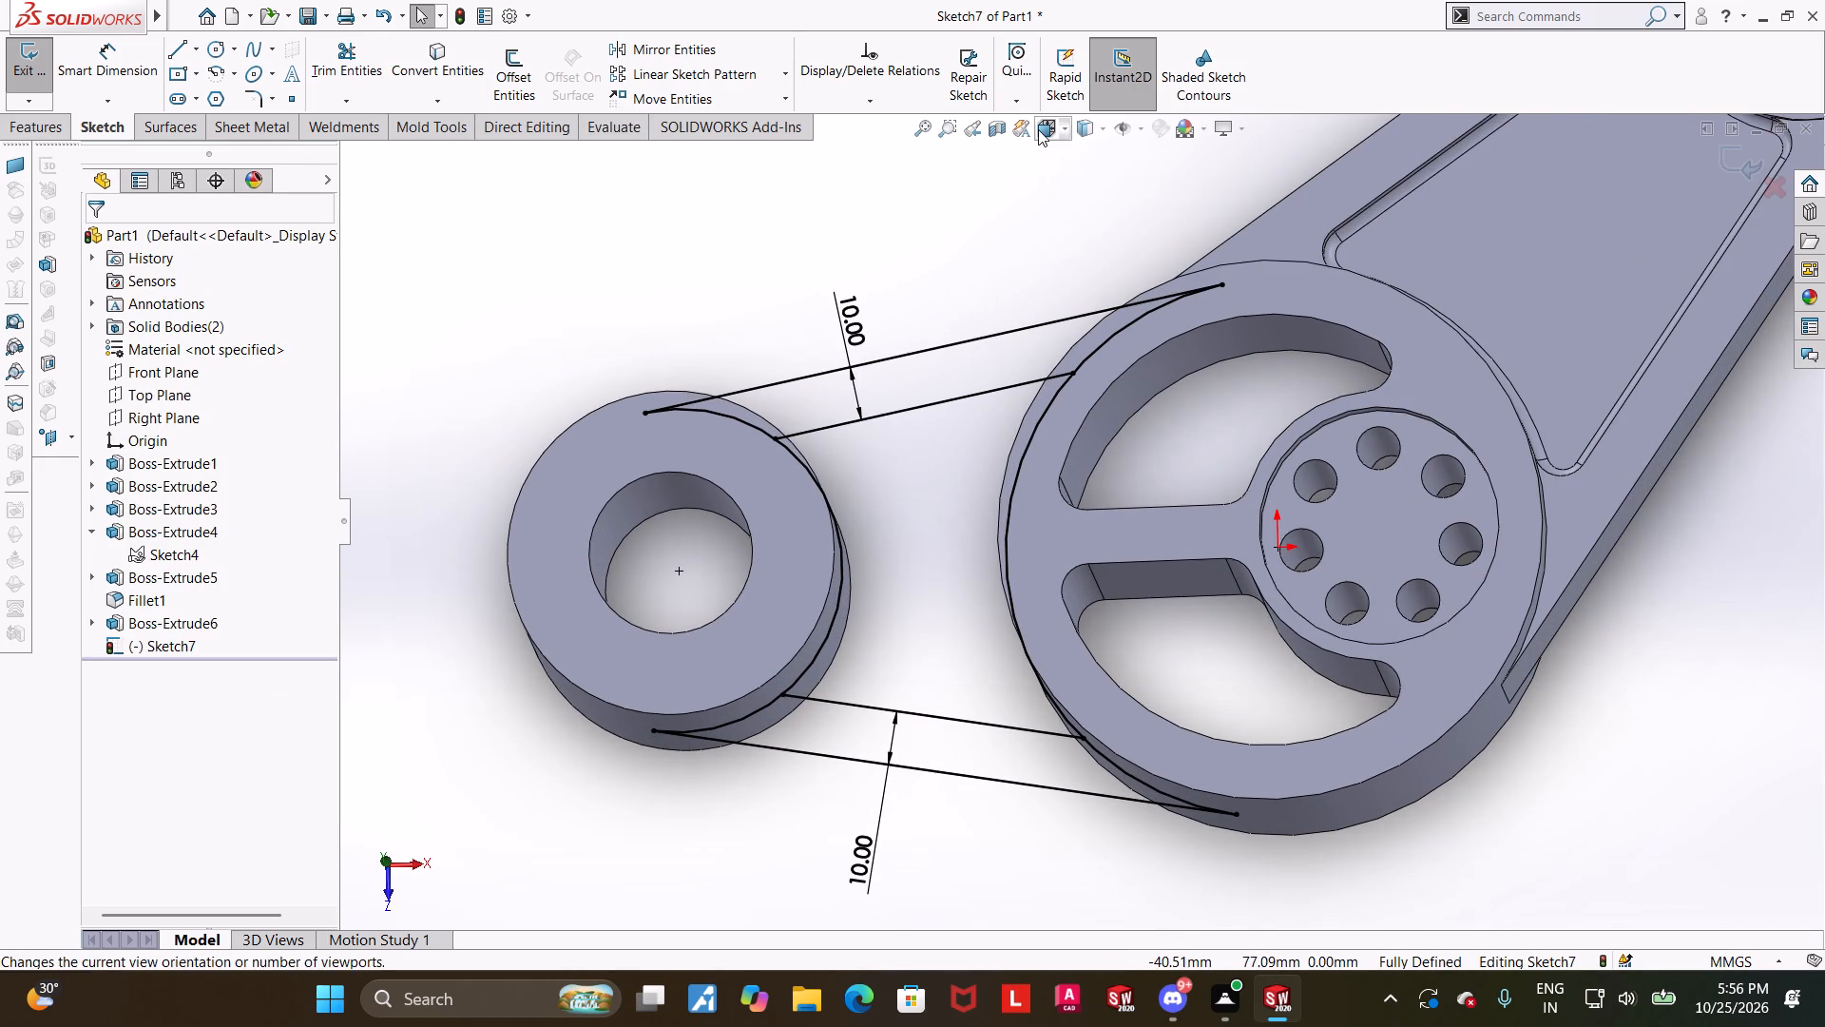
click(1044, 129)
click(804, 699)
scroll(945, 688, down, 2)
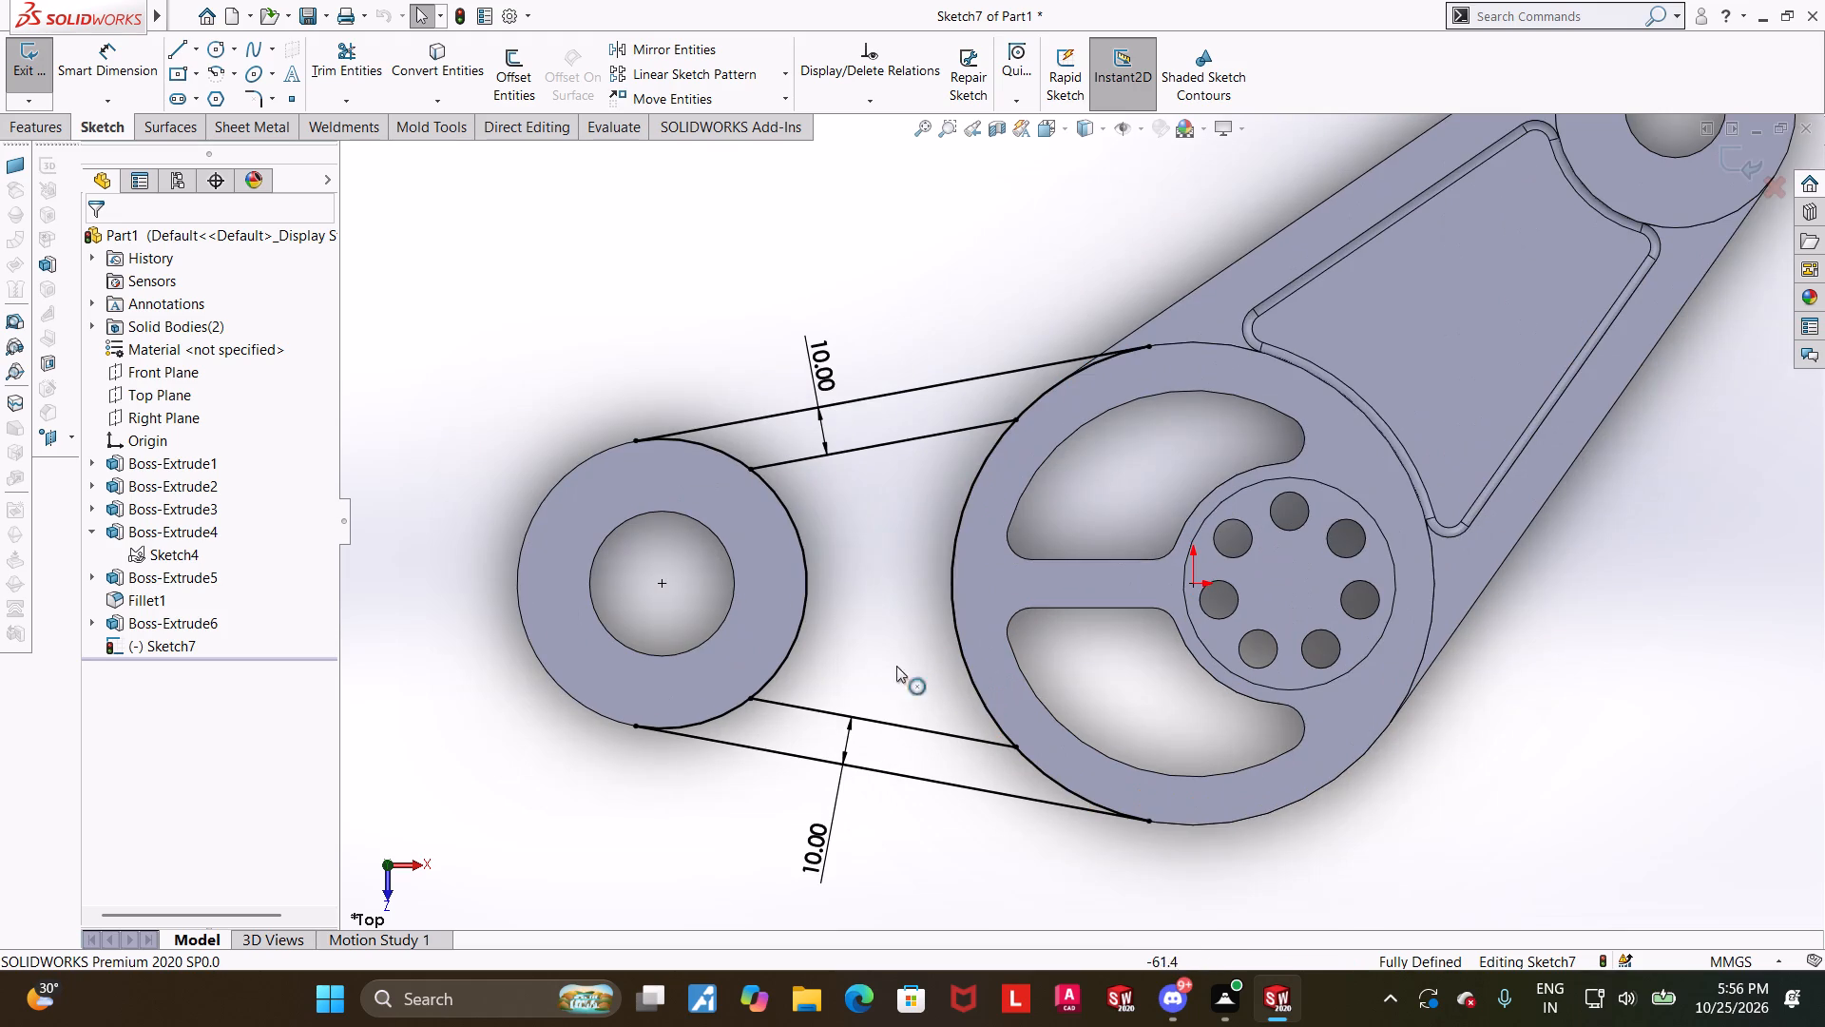
scroll(1044, 647, down, 1)
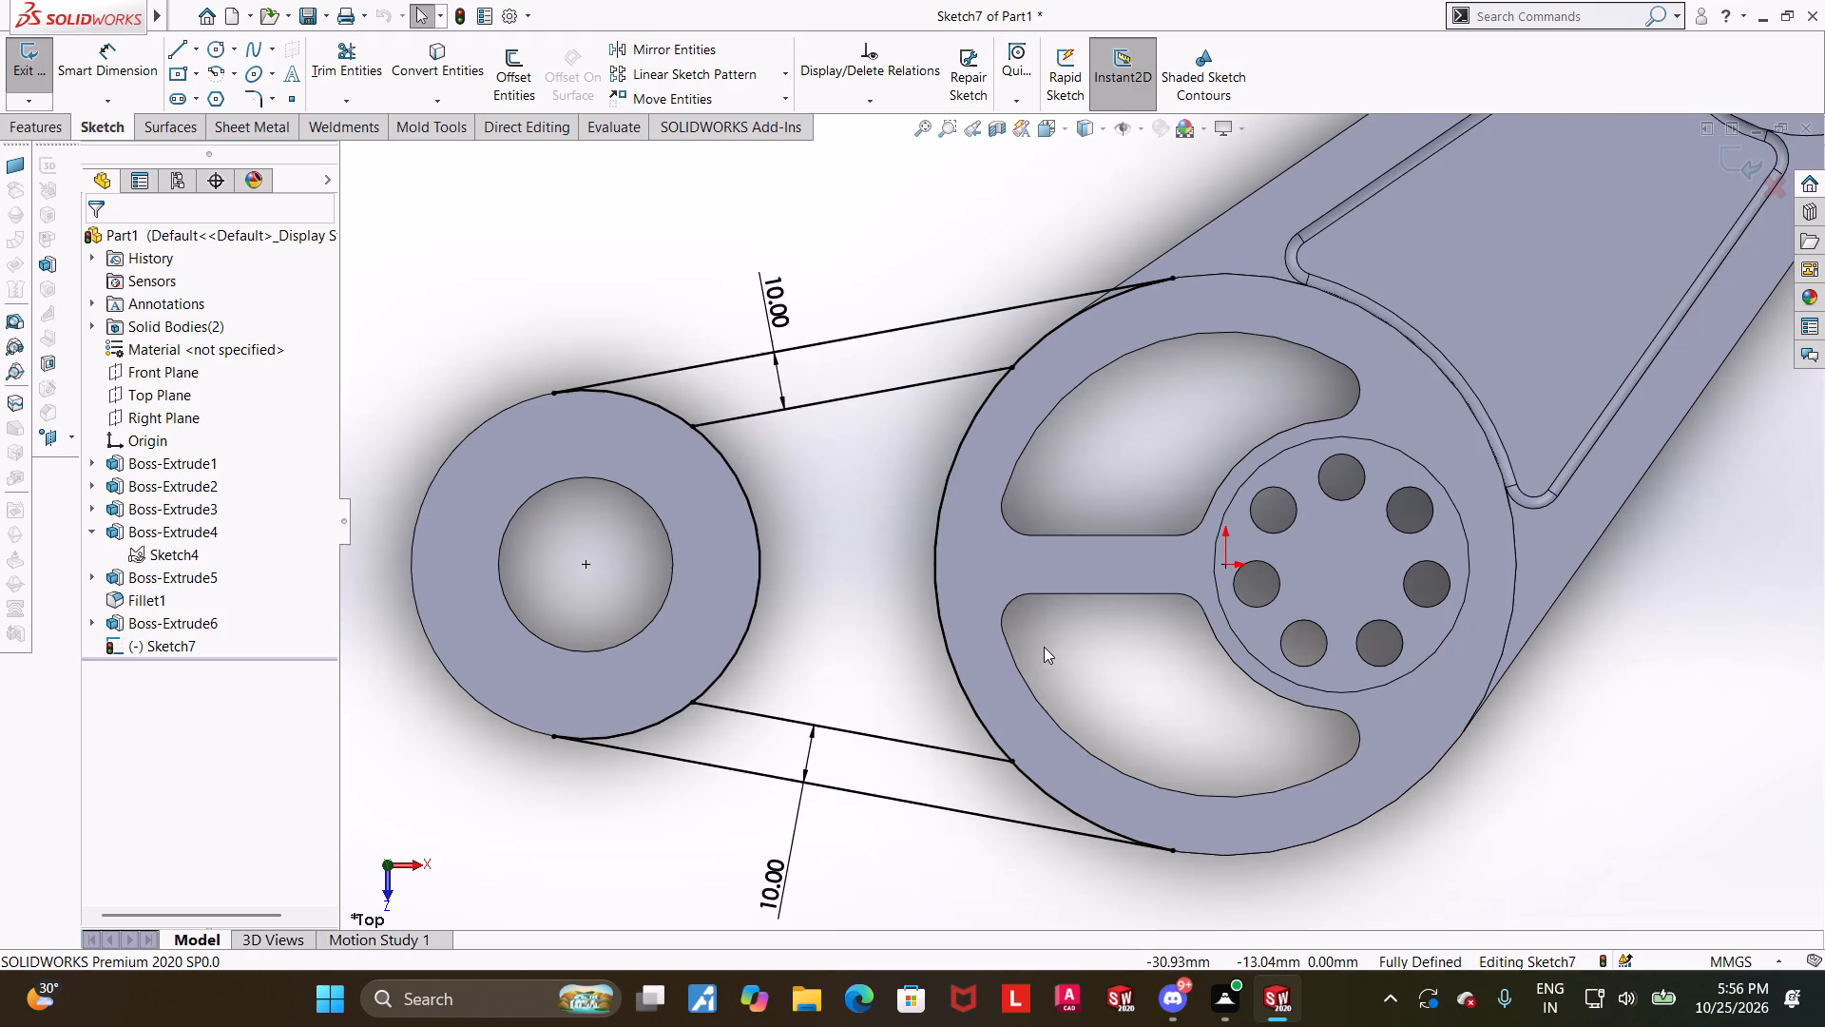
scroll(1089, 587, up, 1)
scroll(1140, 572, down, 1)
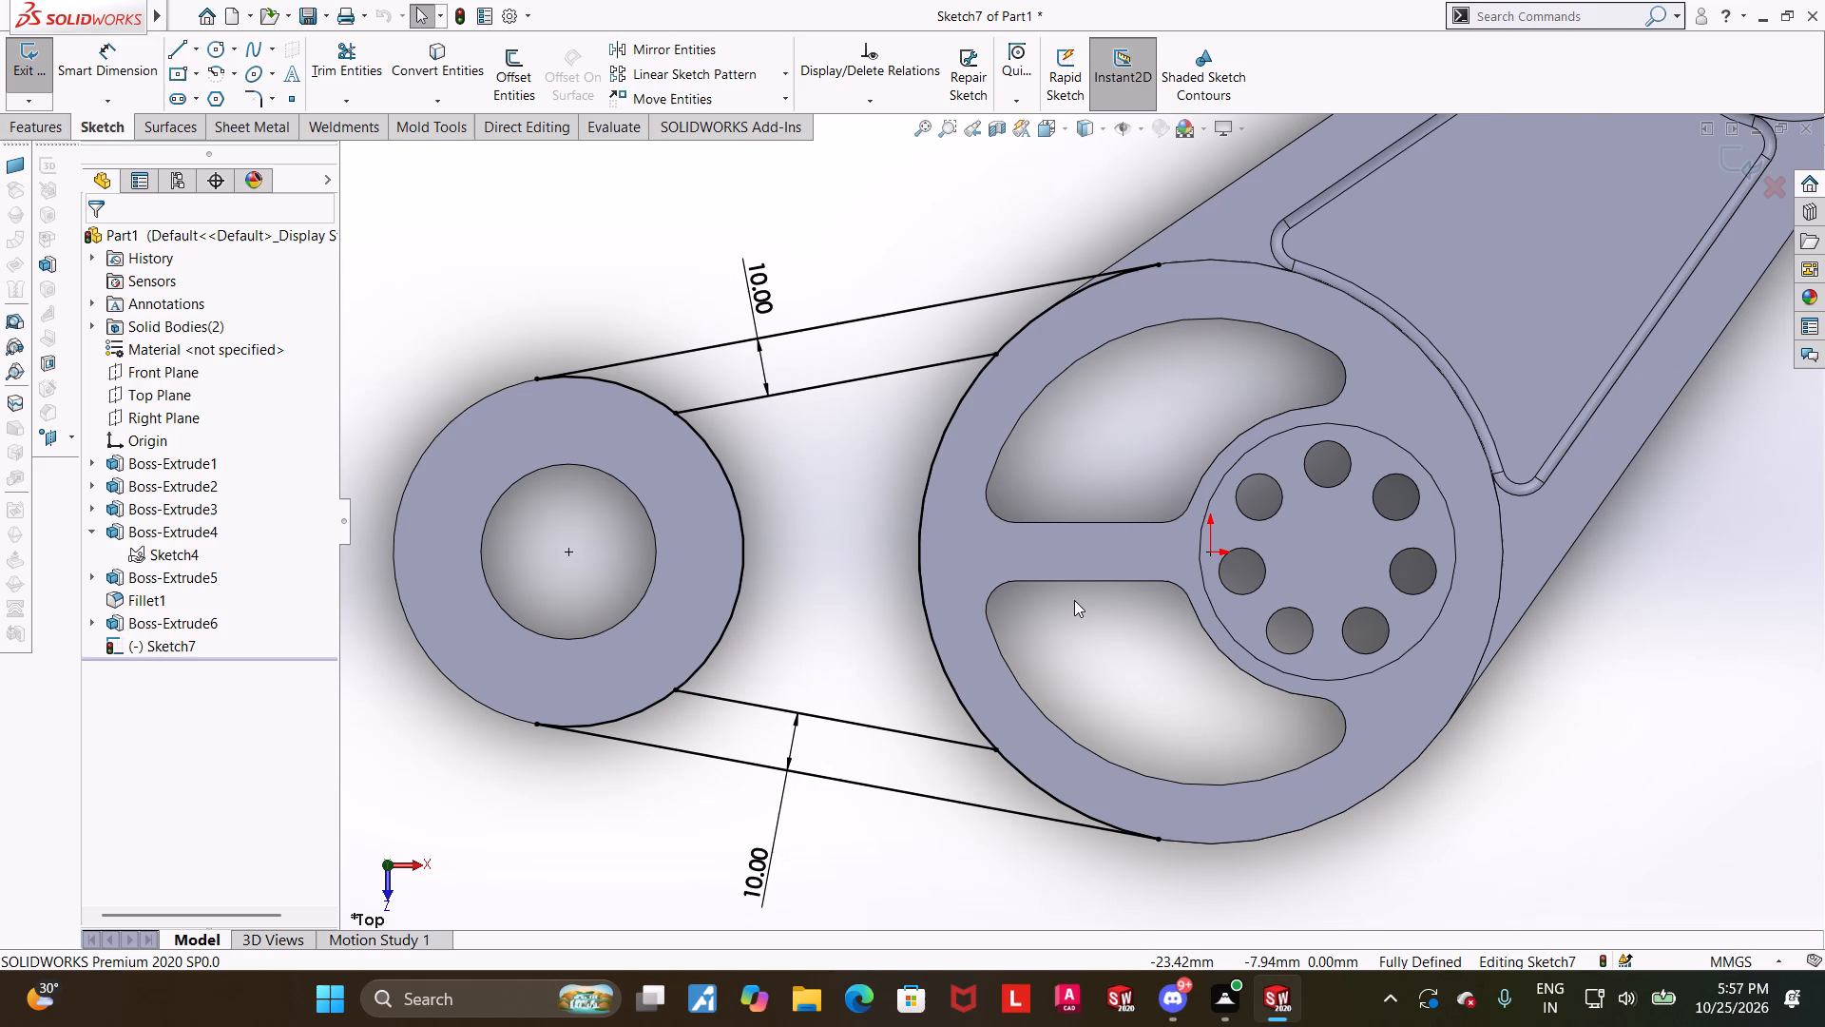
scroll(1074, 600, up, 1)
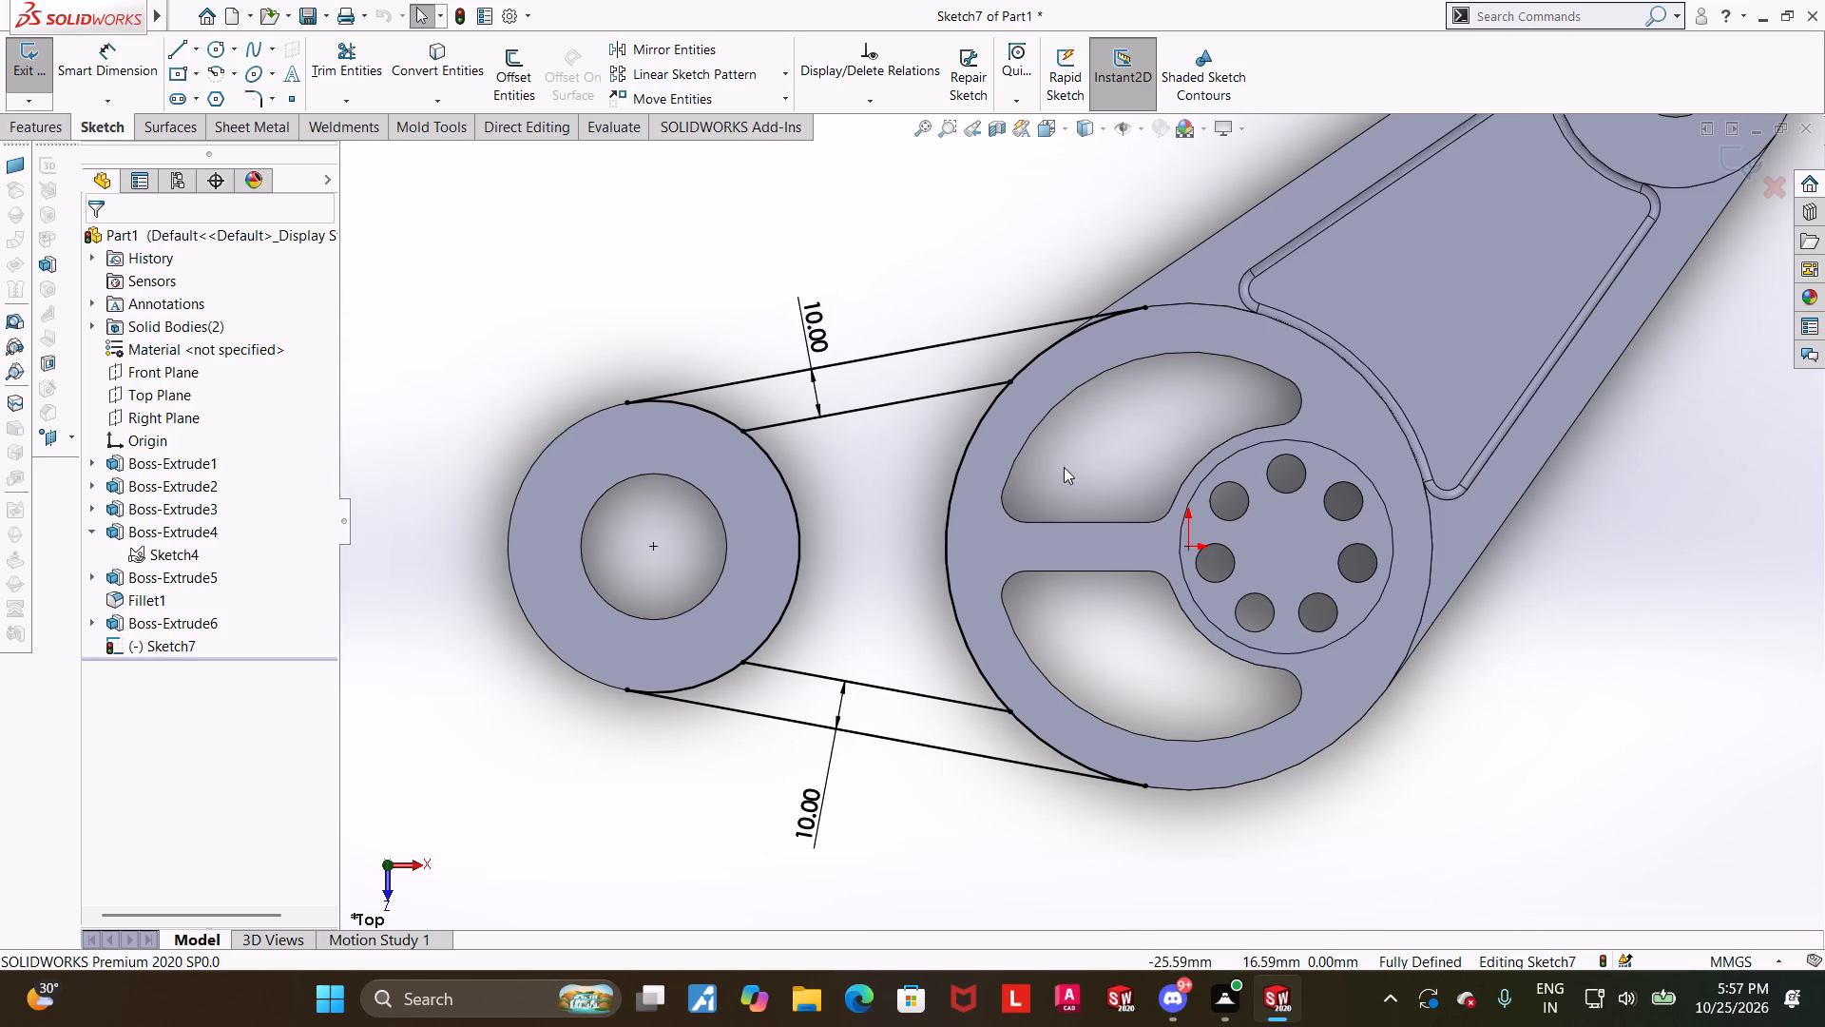
scroll(1038, 461, down, 1)
Add 5 mm sketch fillets where the upper inner line meets the boss circle and the spoked ring circle.
click(258, 92)
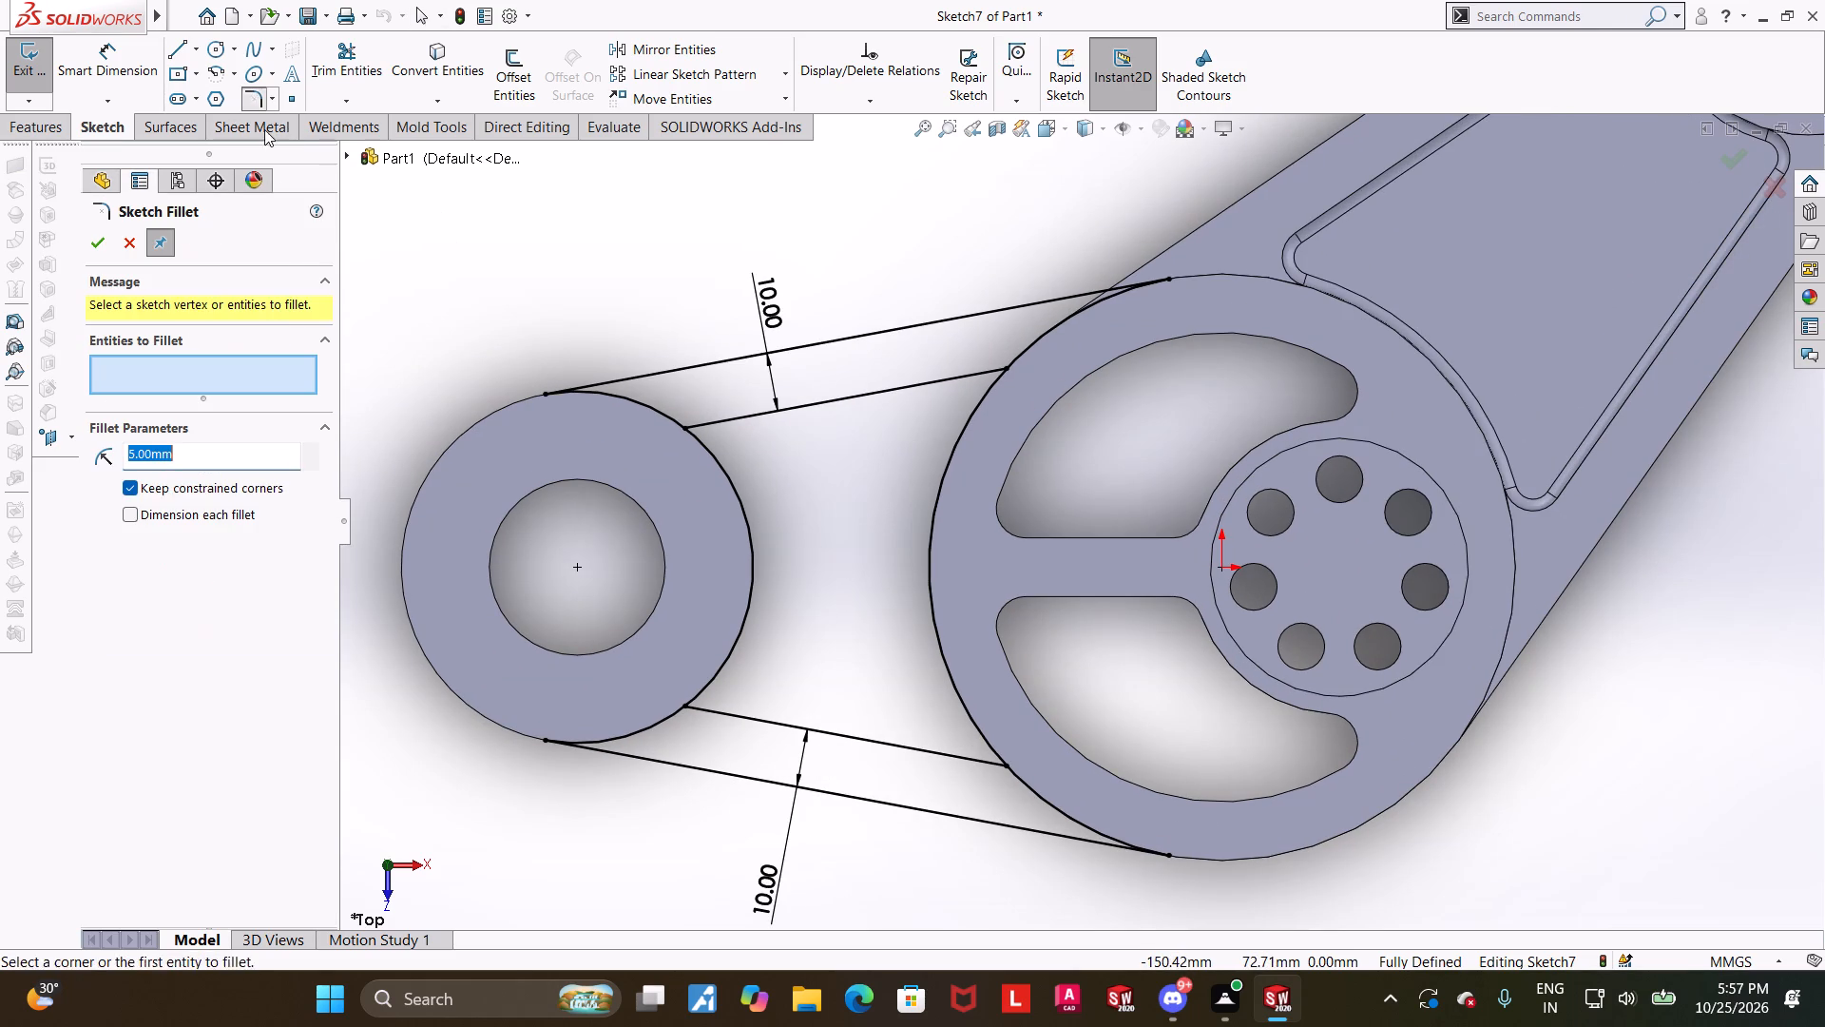
click(683, 431)
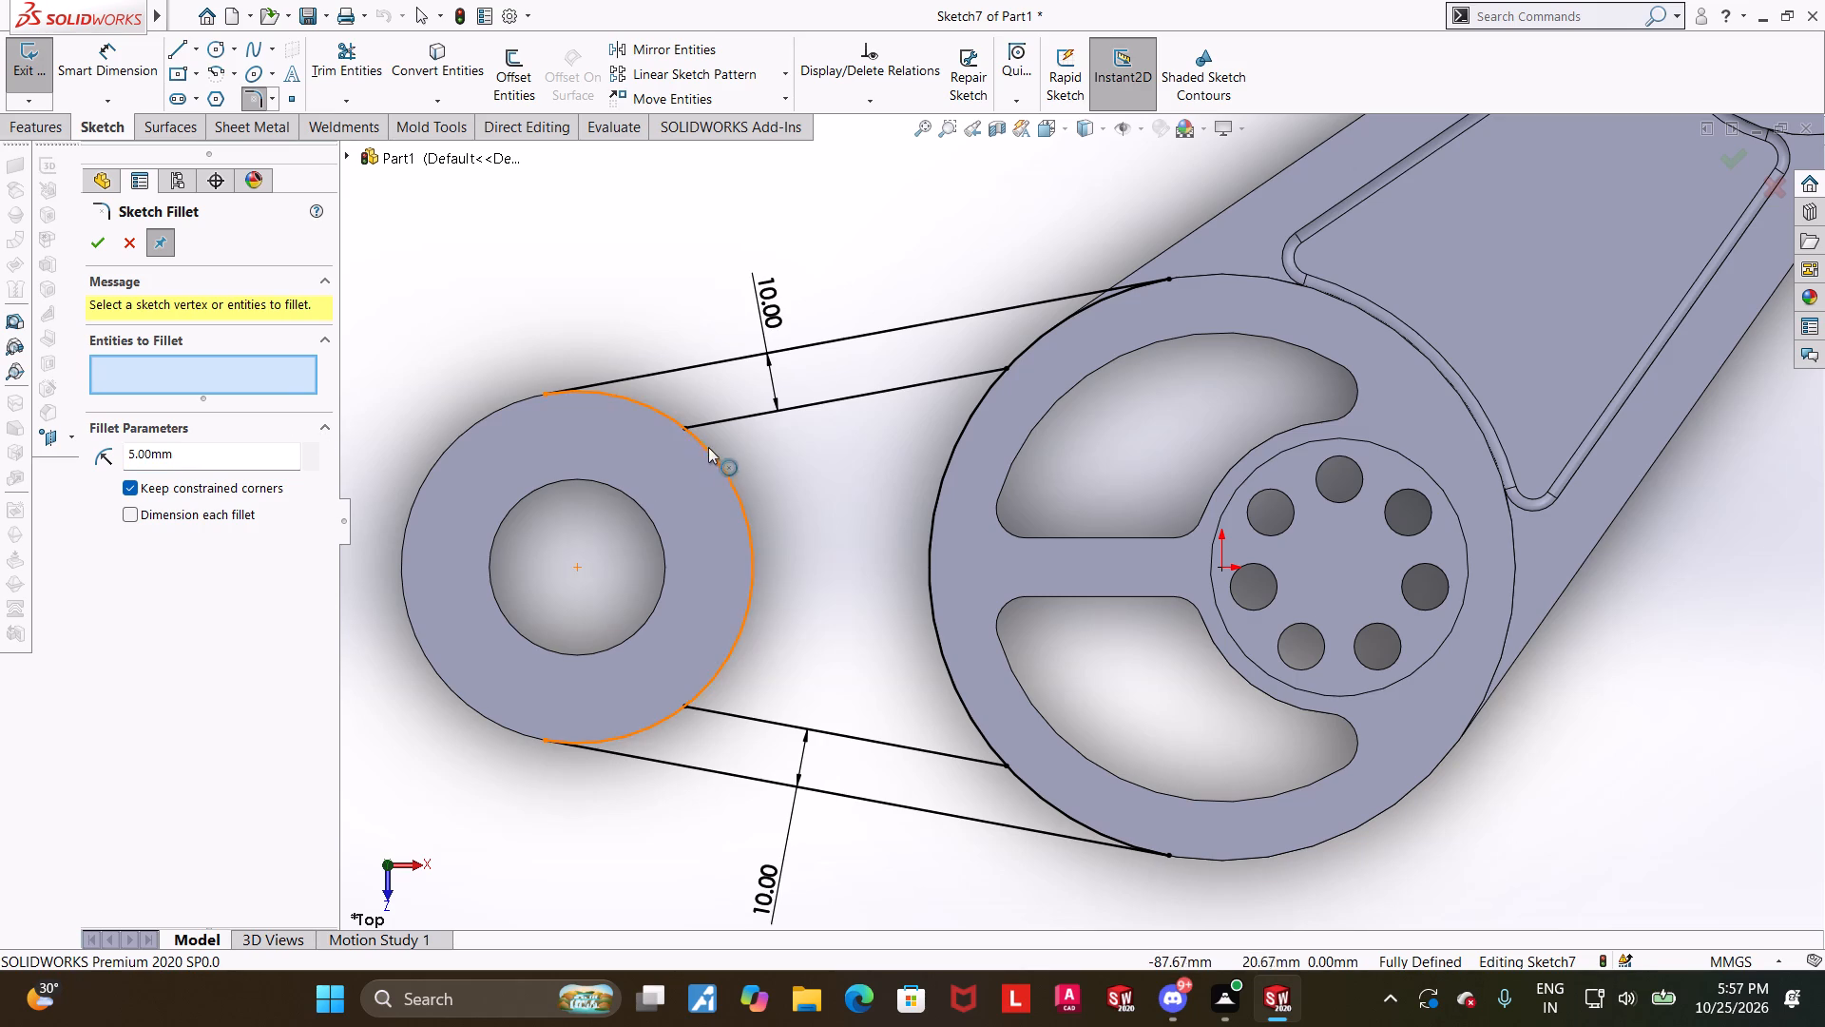
click(708, 449)
click(733, 418)
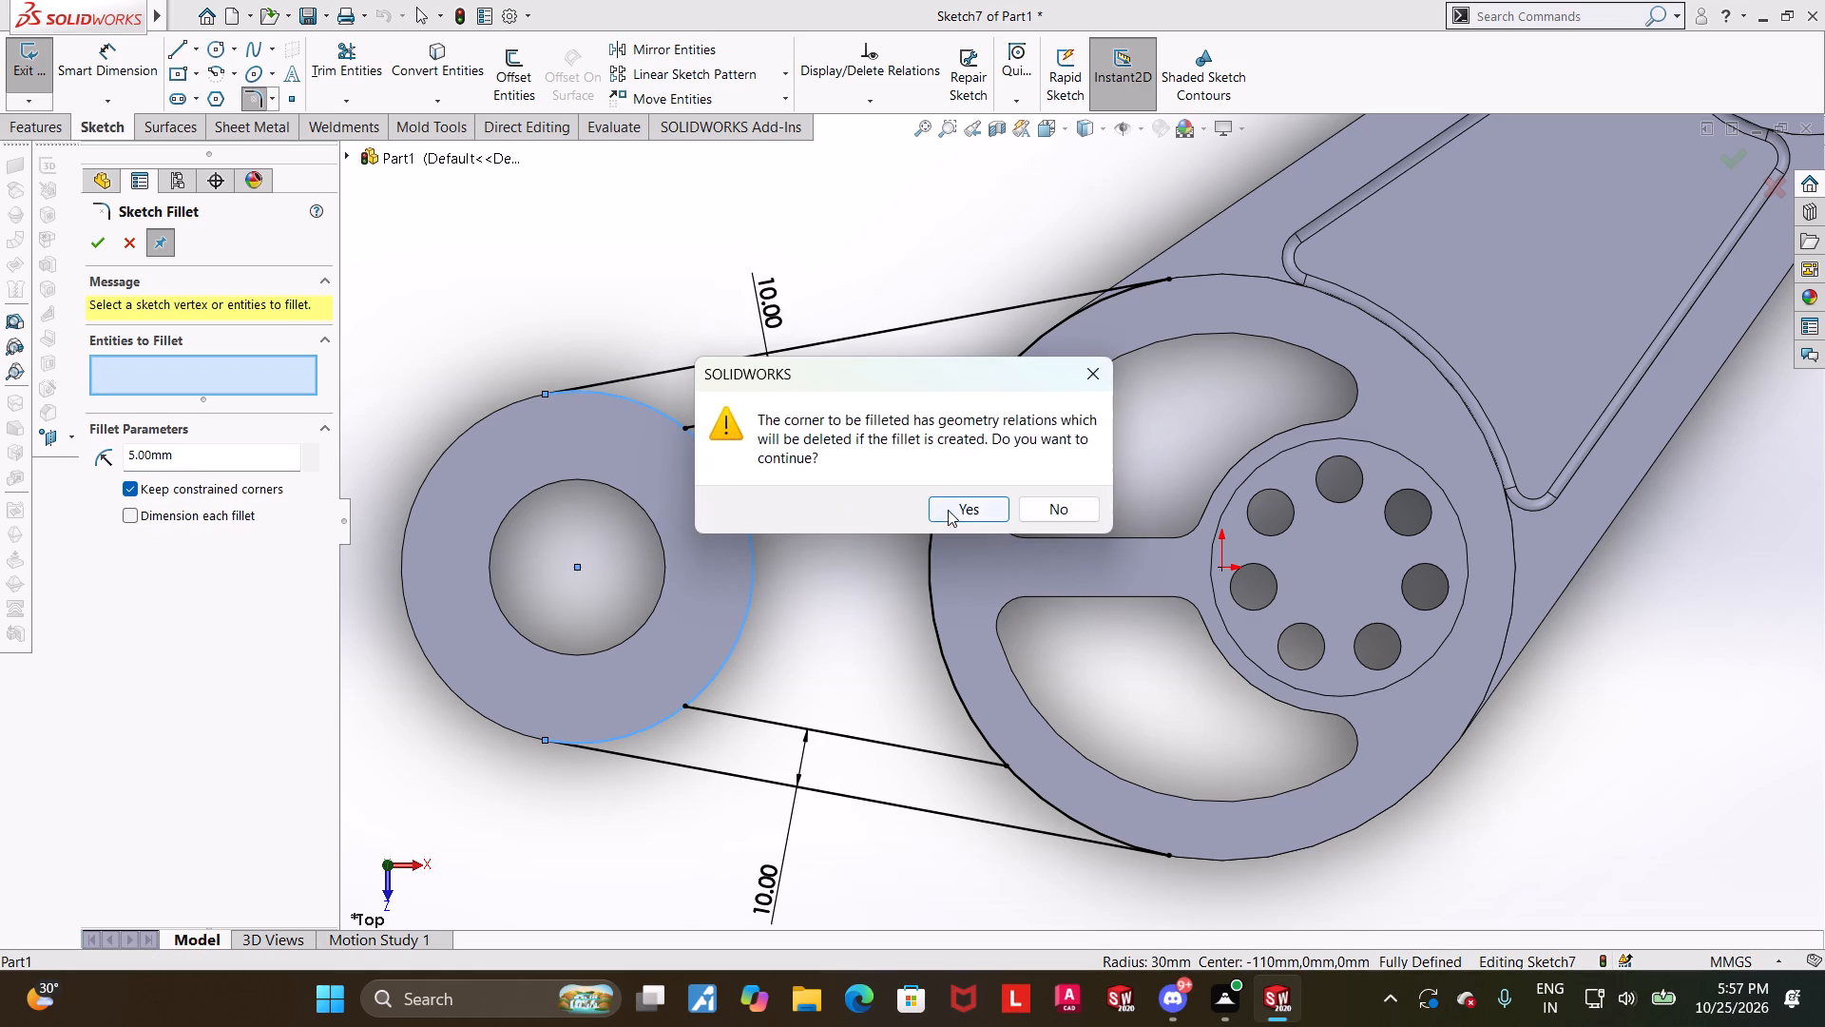
click(951, 512)
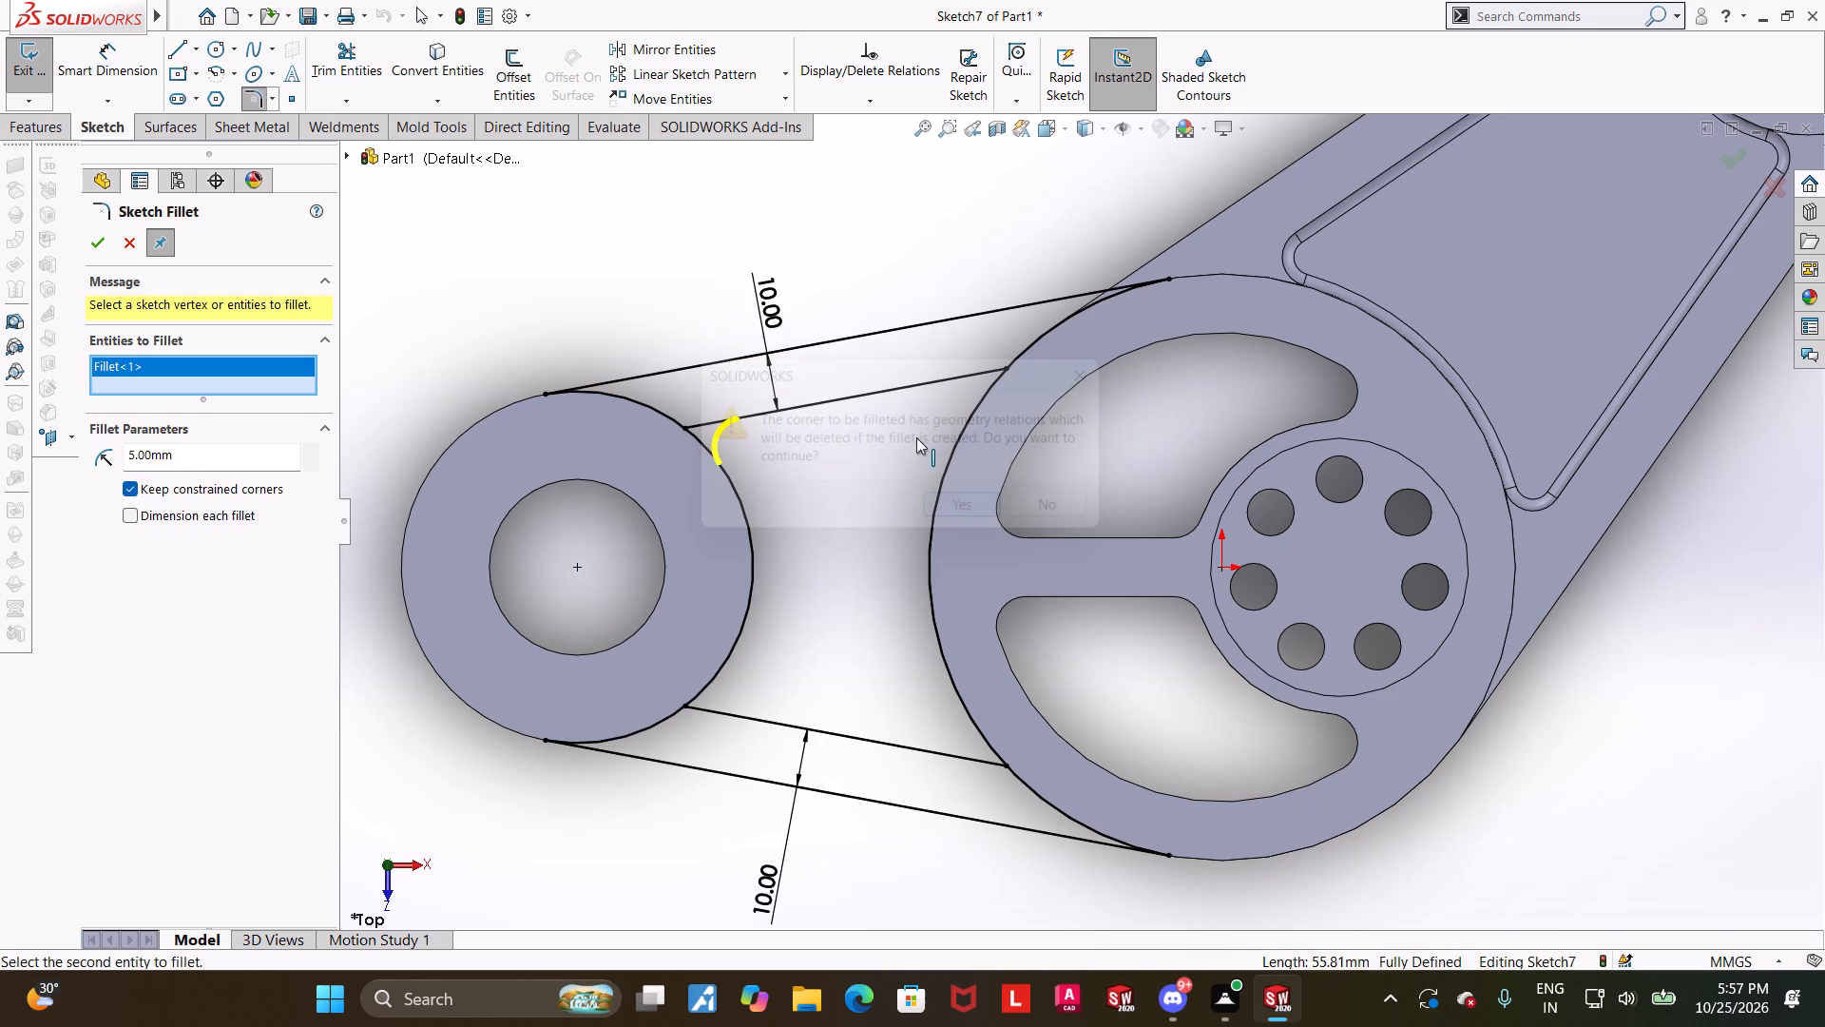
click(439, 337)
click(937, 380)
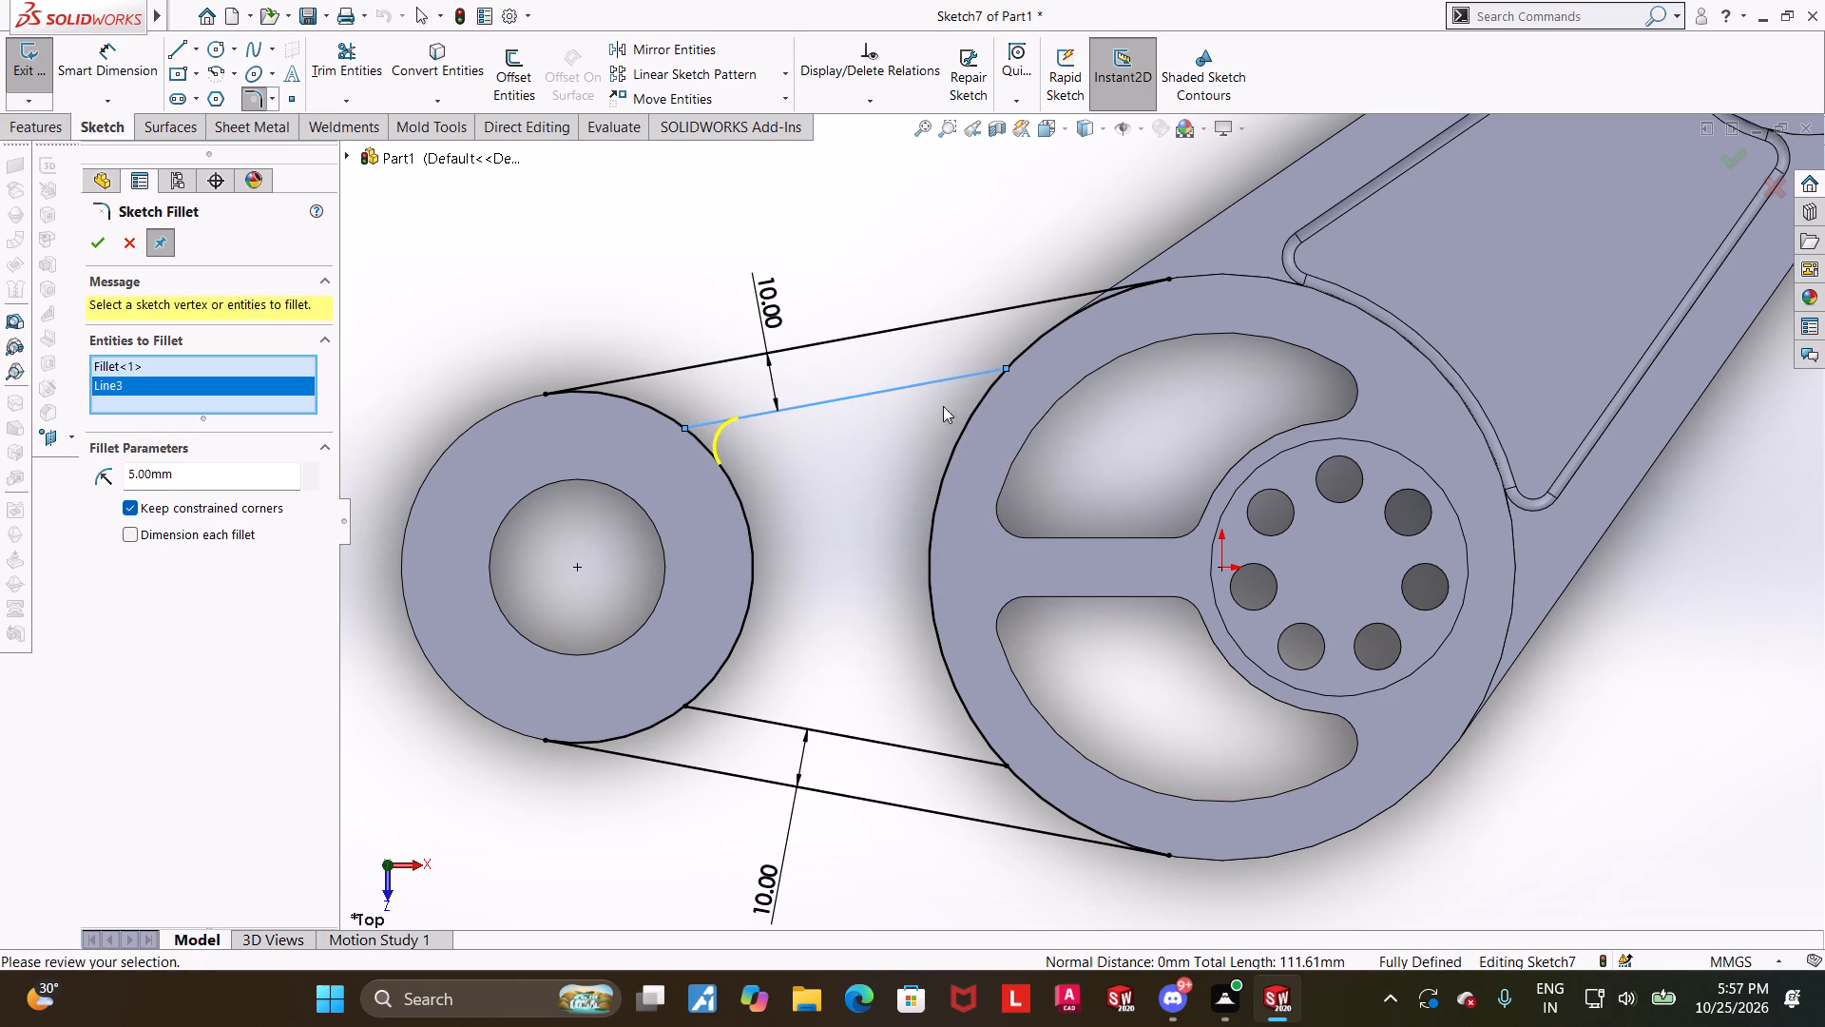
click(959, 429)
click(959, 507)
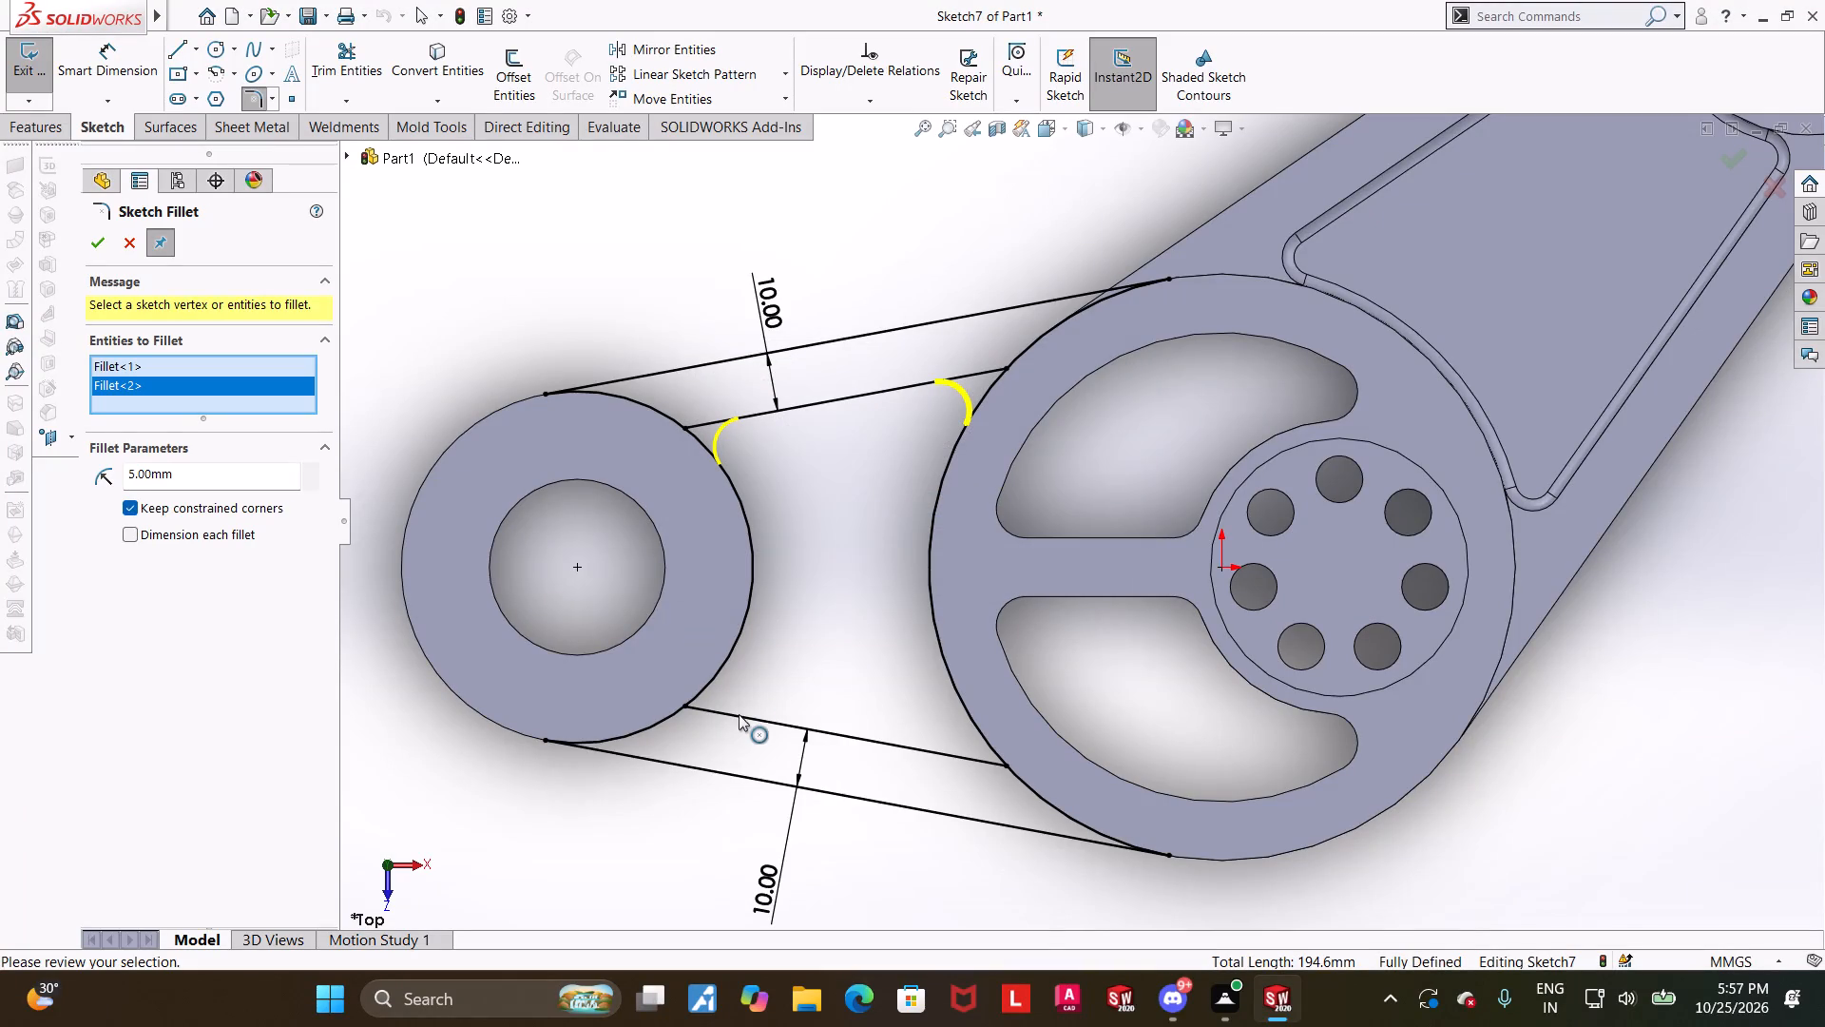
Add 5 mm sketch fillets where the lower inner line meets the boss and spoked ring circles, and apply all four.
click(740, 719)
click(721, 663)
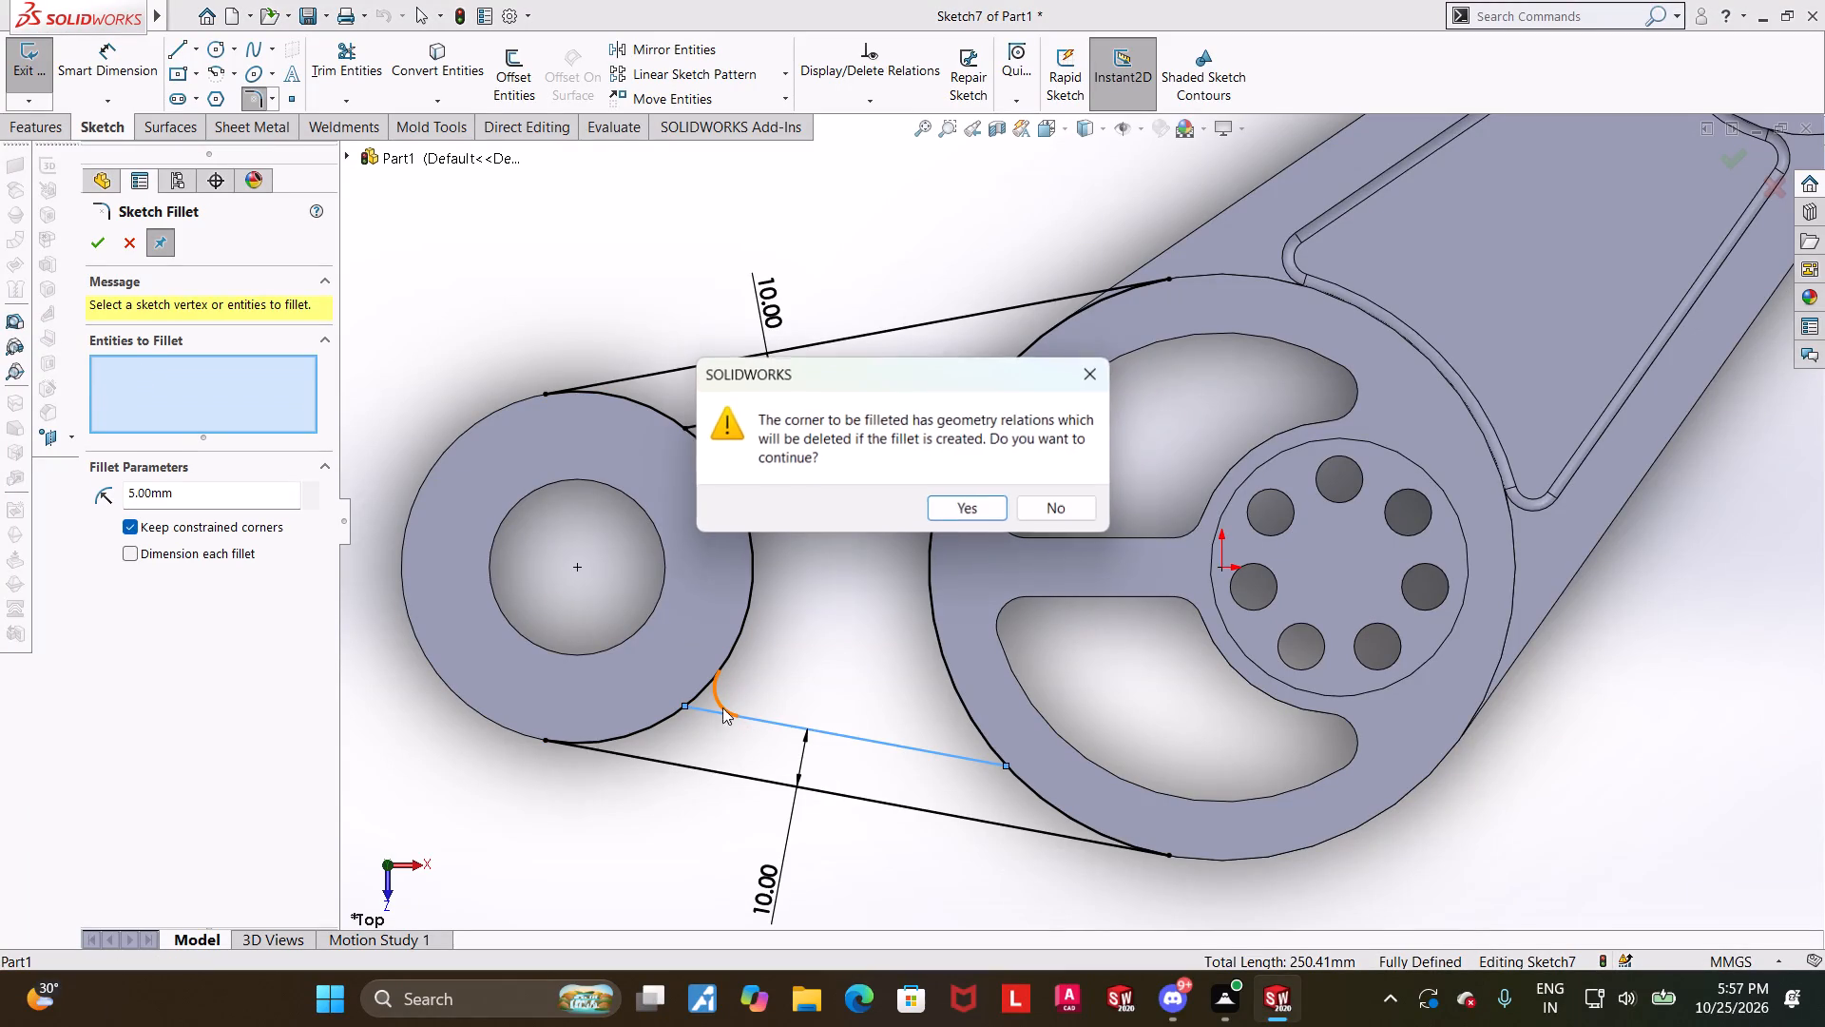
click(956, 502)
click(947, 679)
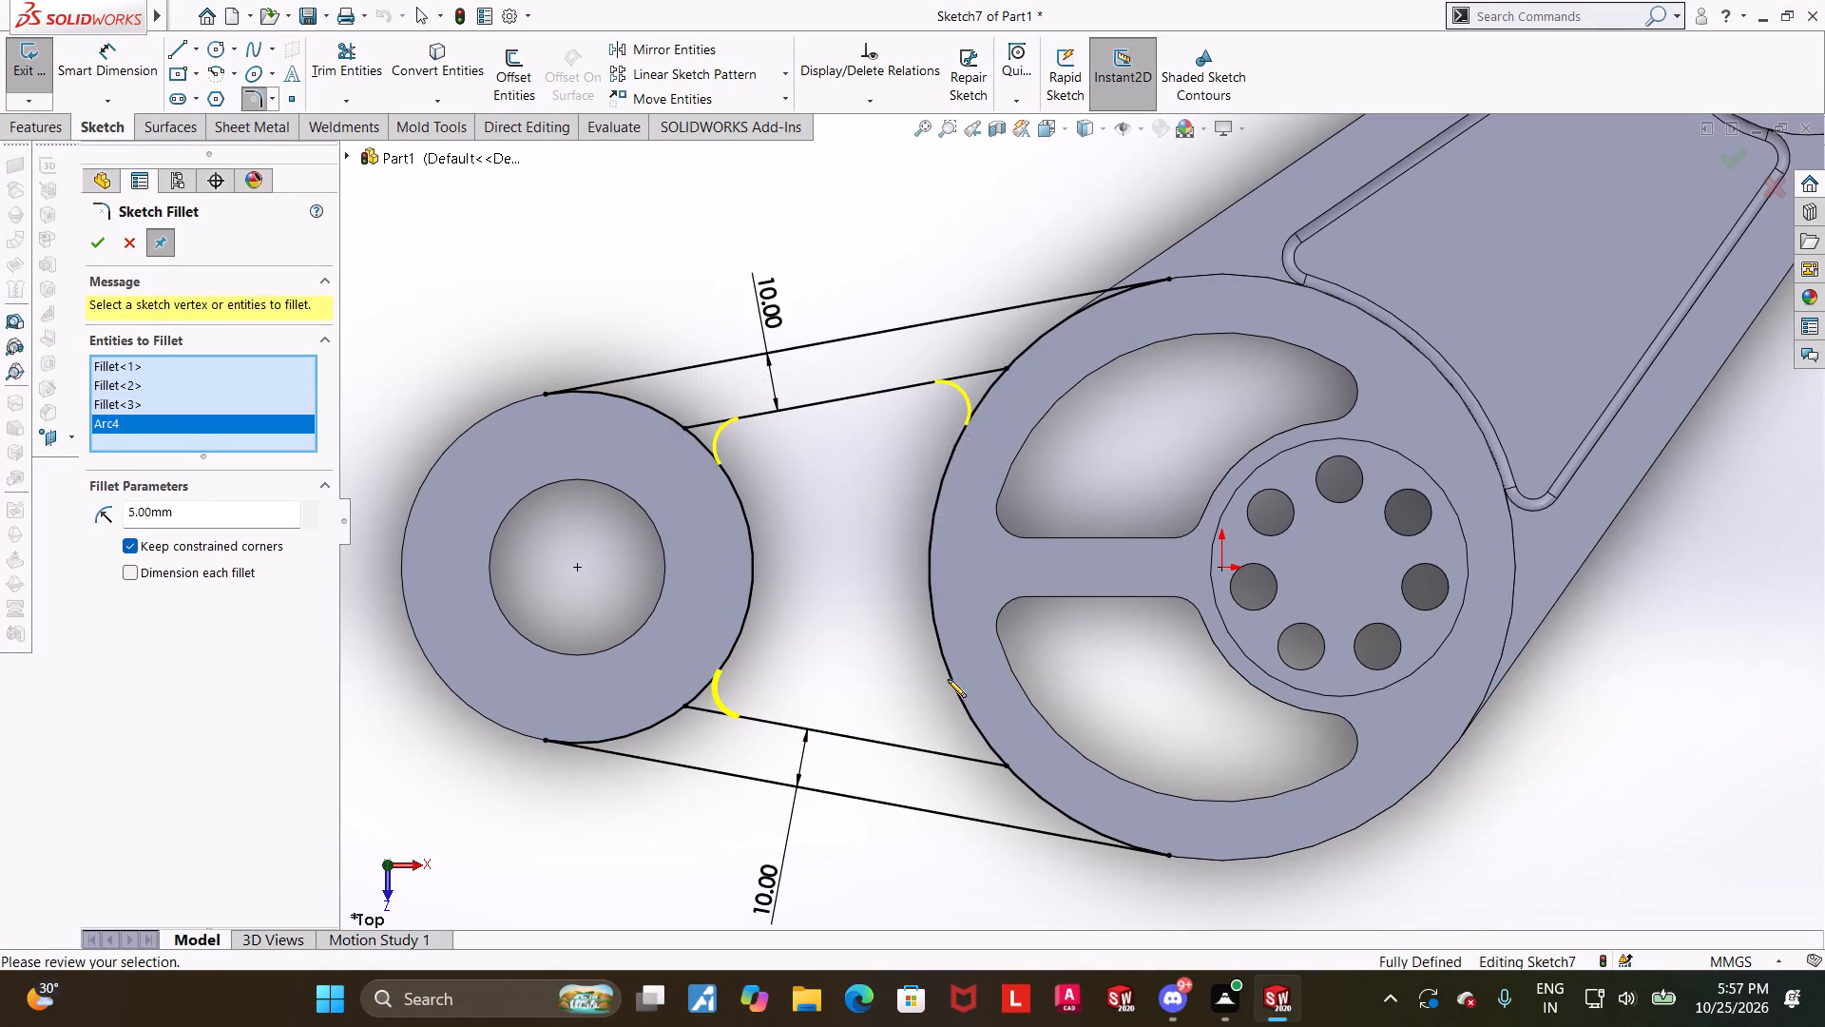
click(948, 755)
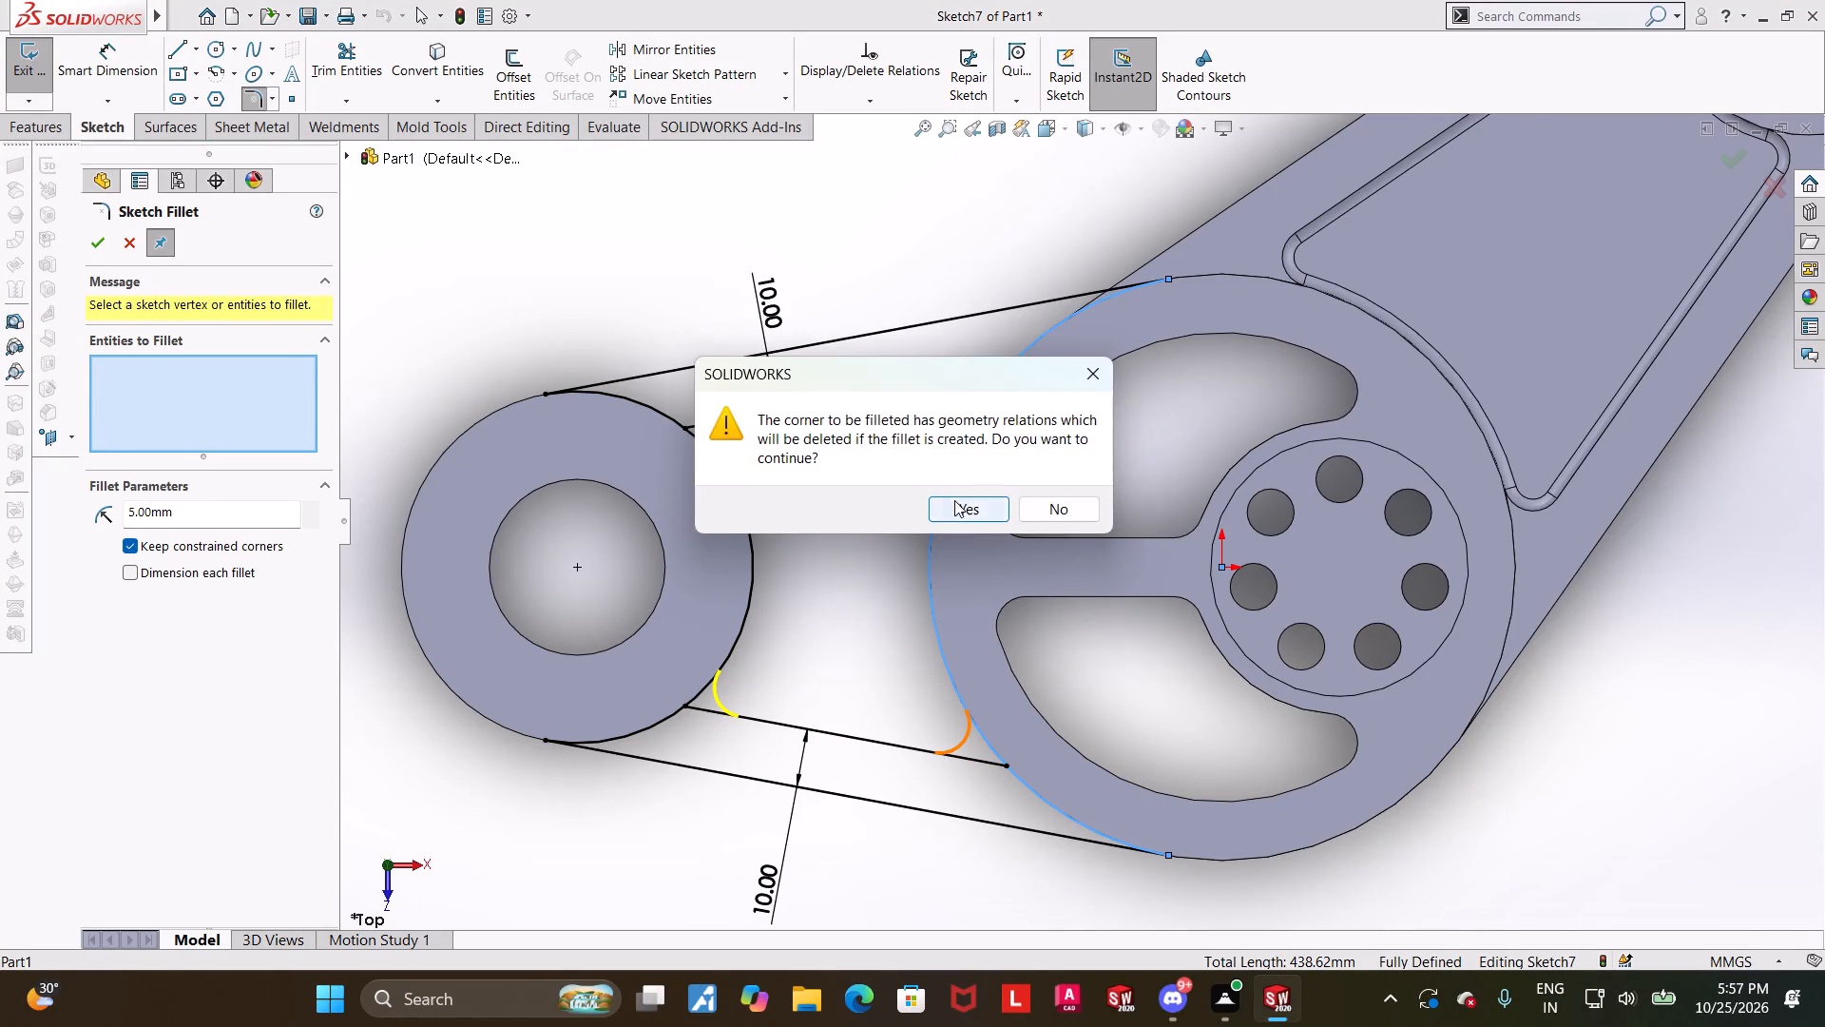
click(954, 500)
scroll(955, 544, up, 1)
click(95, 243)
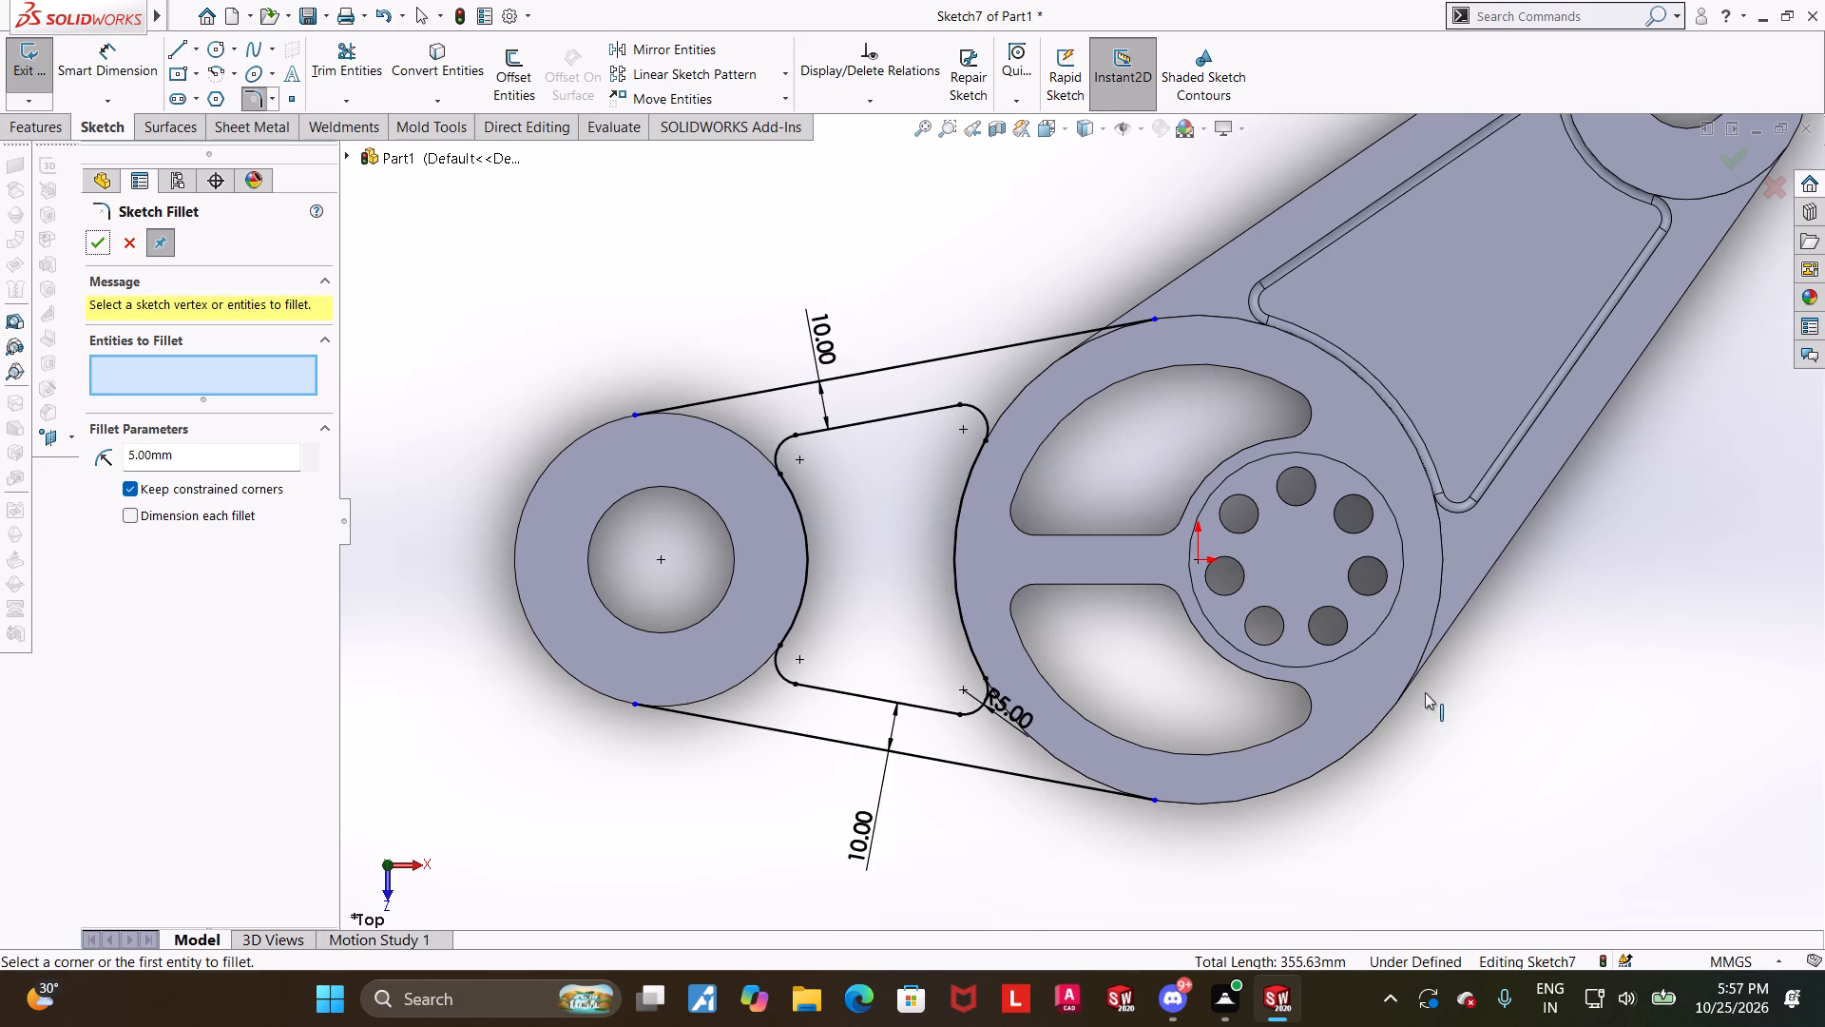
click(1533, 715)
Convert the outer circular edges of the boss and the spoked ring into sketch entities.
scroll(1580, 679, up, 1)
scroll(1572, 674, down, 2)
scroll(1234, 583, up, 4)
scroll(875, 492, down, 1)
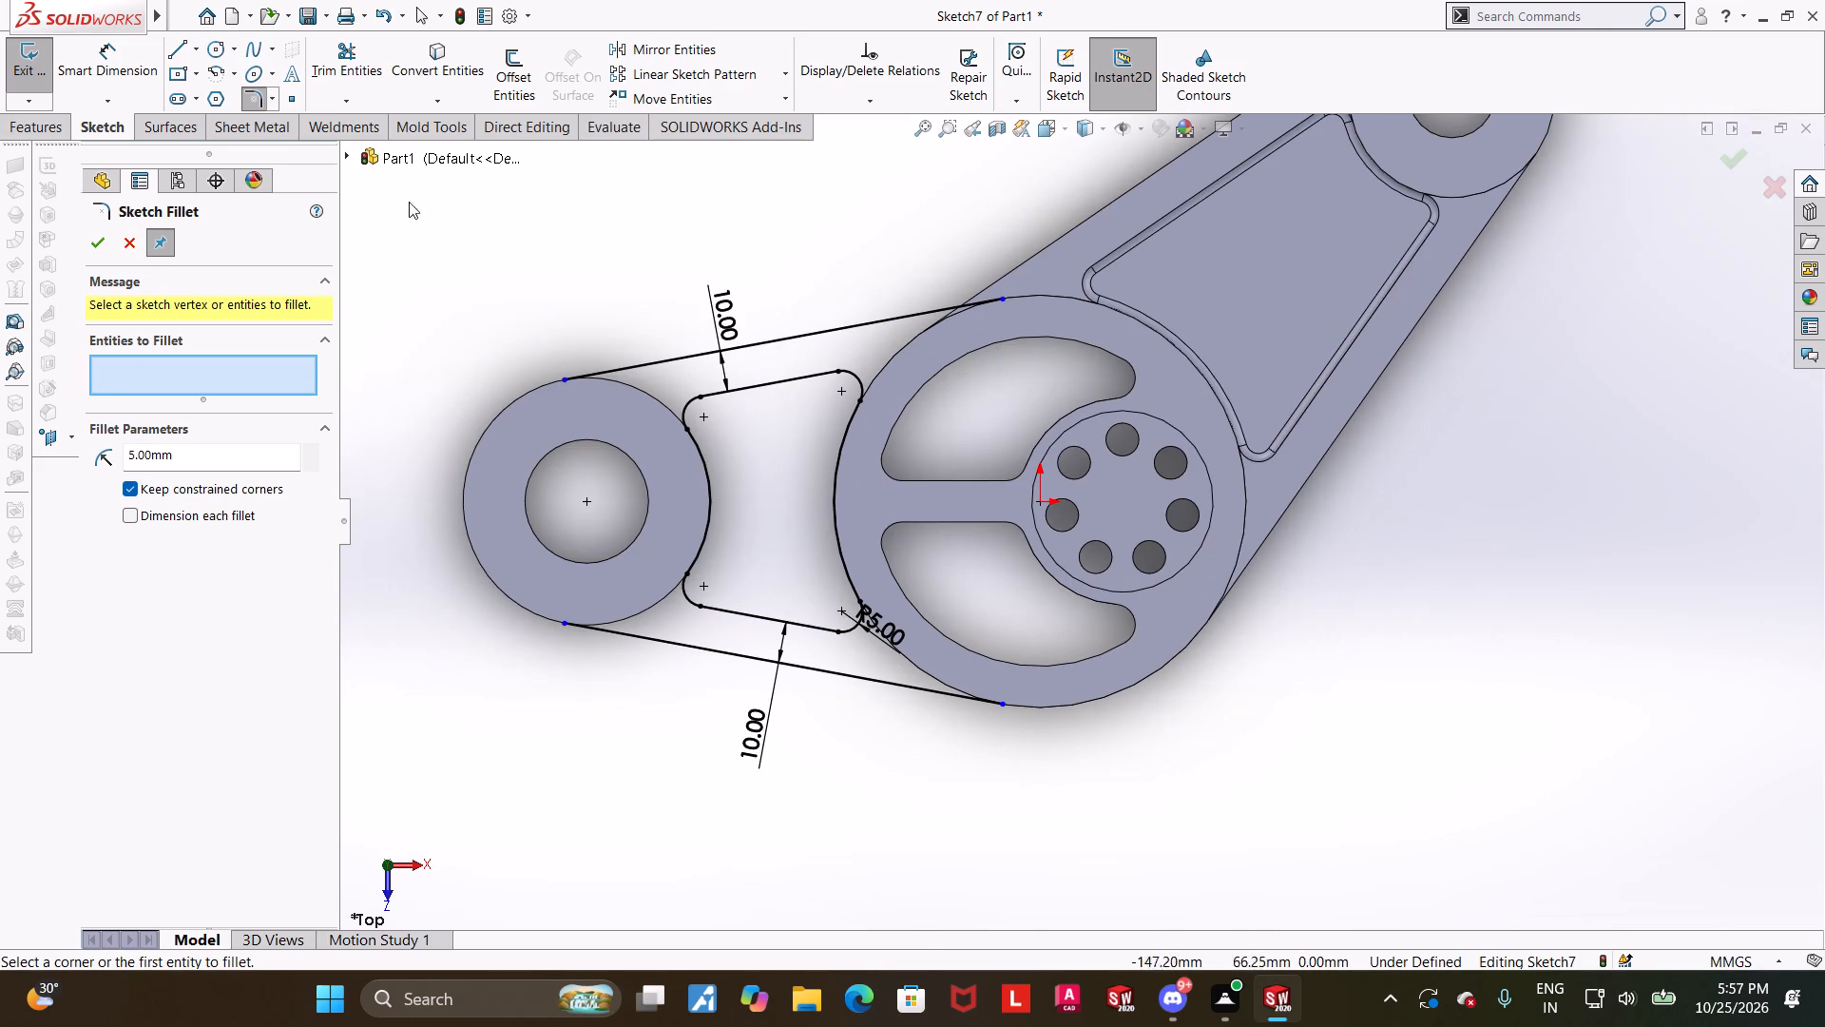
click(432, 68)
click(639, 391)
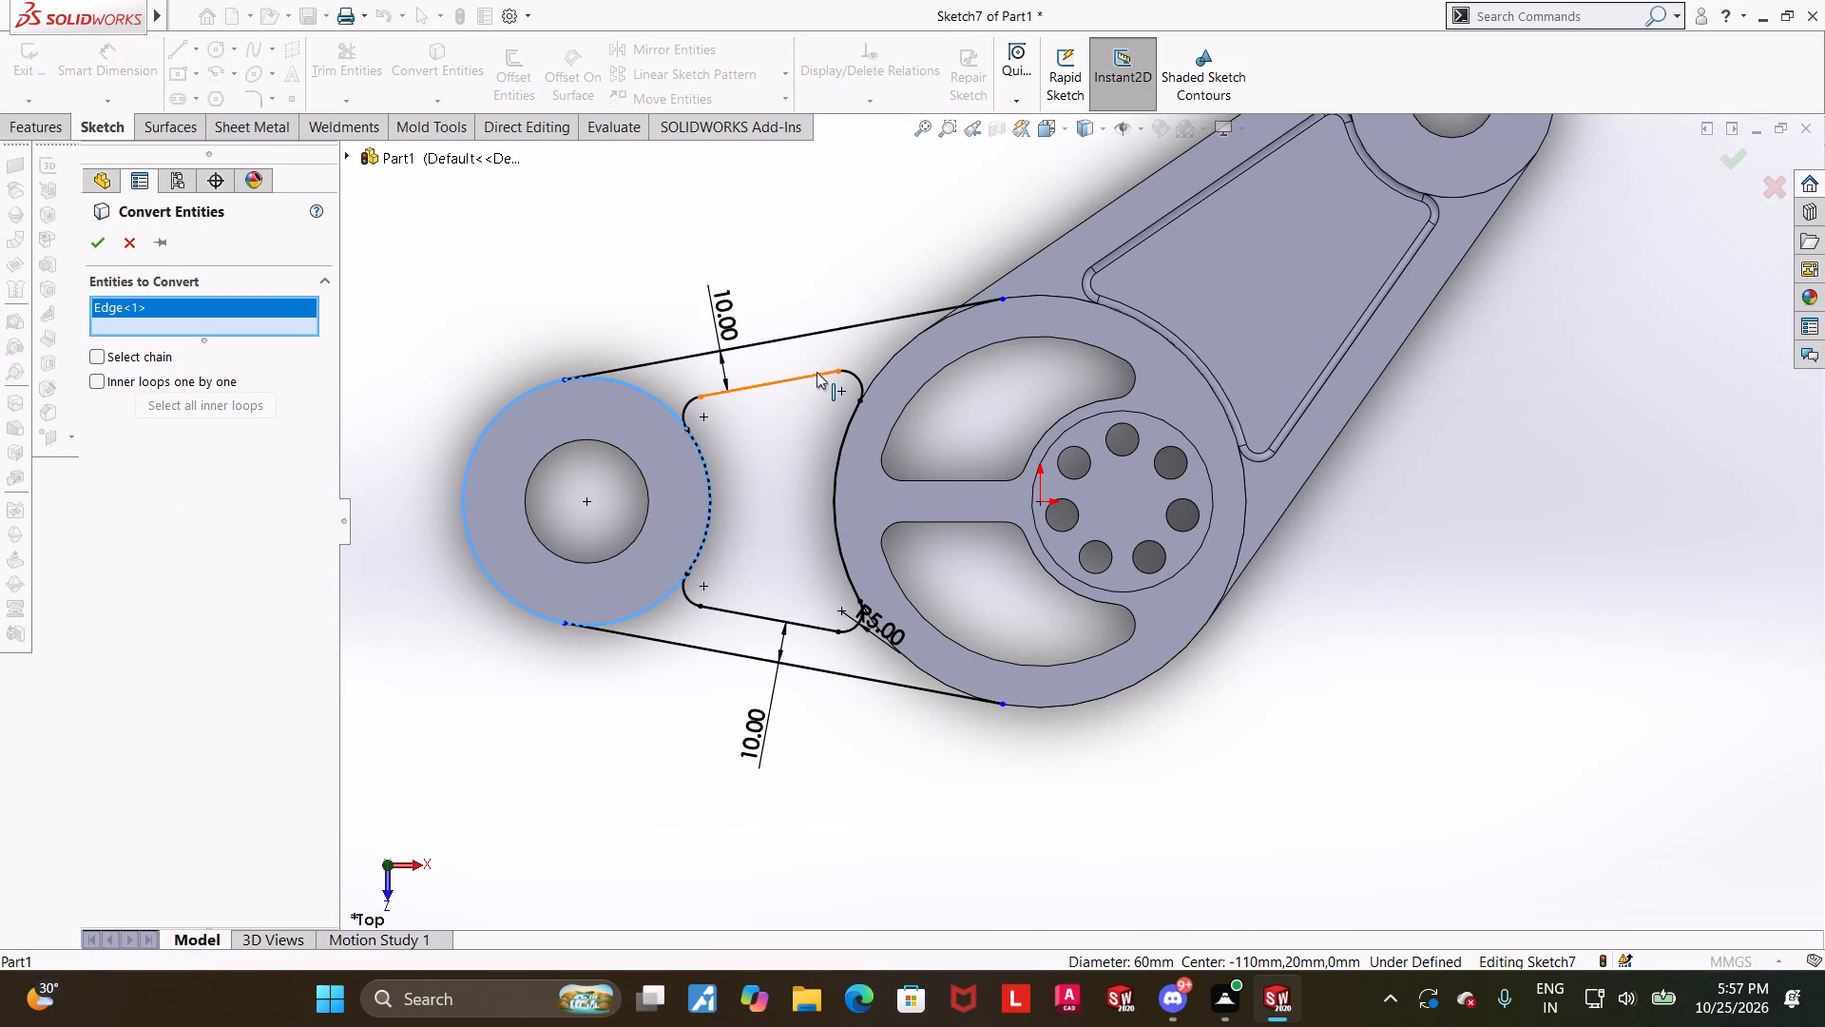
click(898, 354)
click(94, 249)
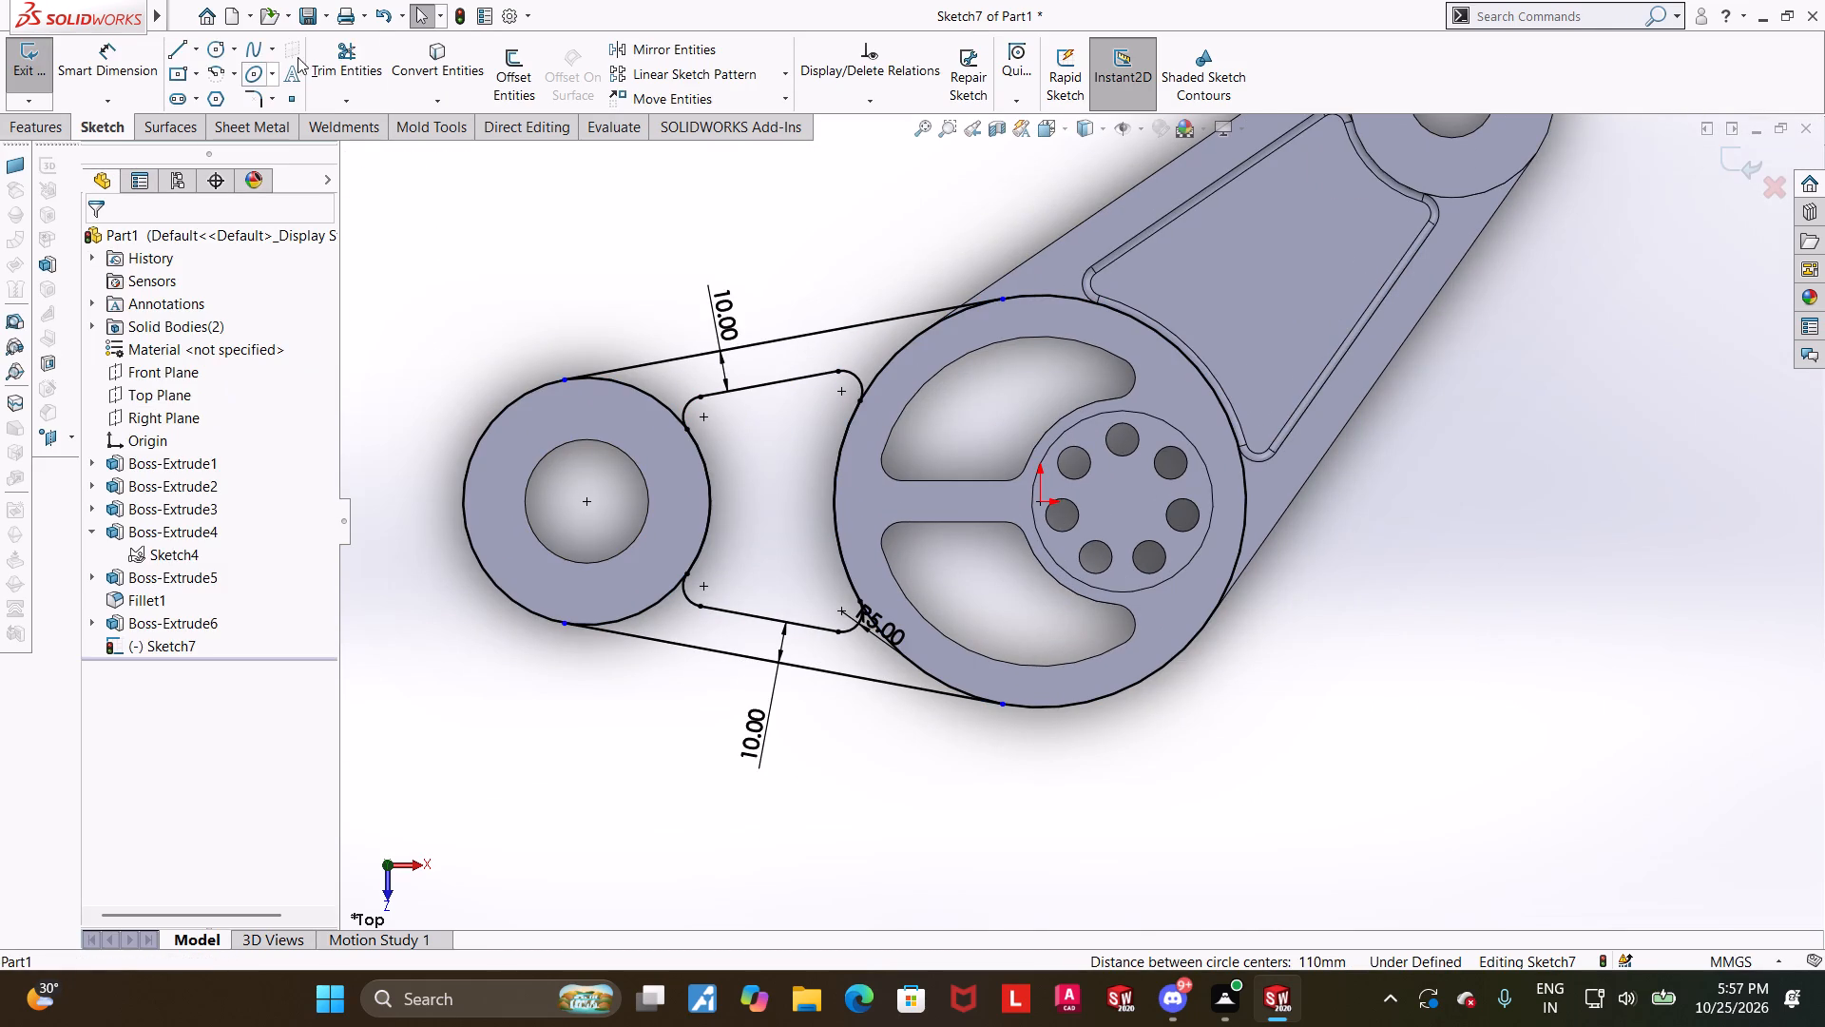
Trim away the far-side arcs of the converted boss and ring circles beyond the tangent lines.
click(357, 59)
drag(548, 504, 374, 463)
drag(1171, 488, 1385, 390)
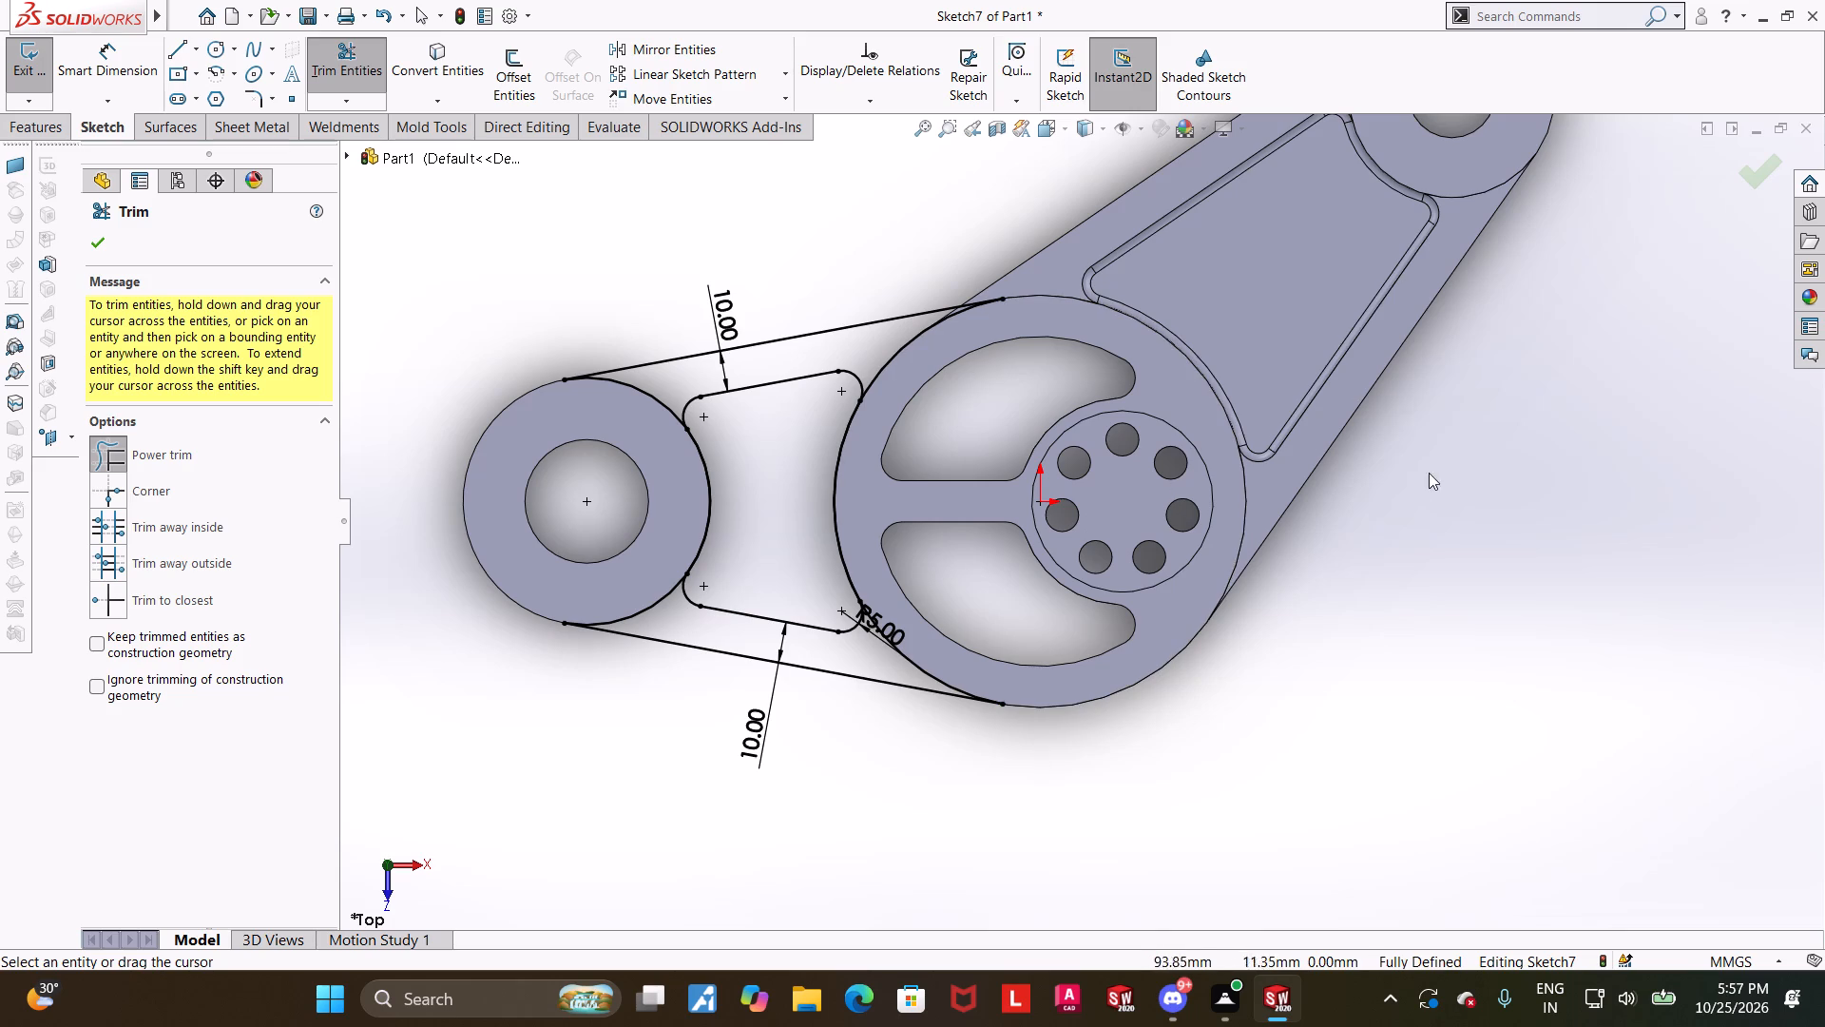
scroll(1397, 610, up, 2)
scroll(815, 436, down, 2)
key(Escape)
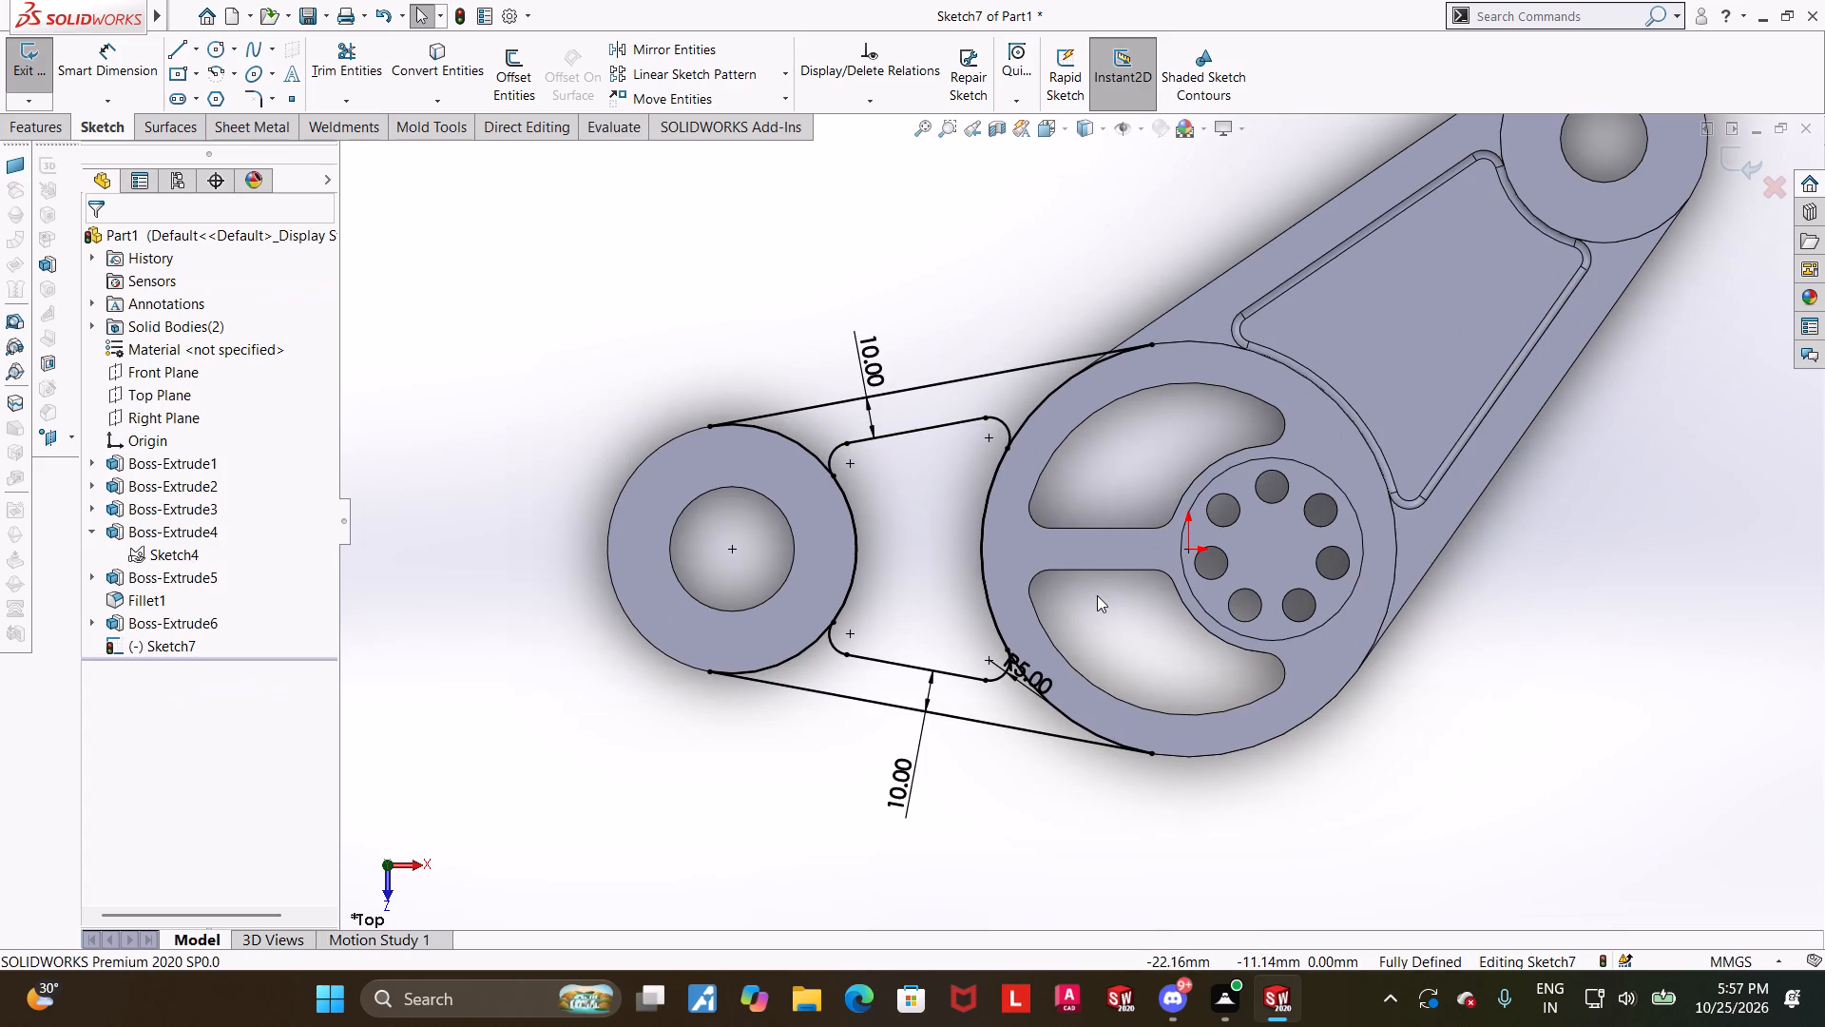
Examine the filleted arm profile between the boss and the spoked ring, in top view and at an angle.
scroll(1274, 564, down, 1)
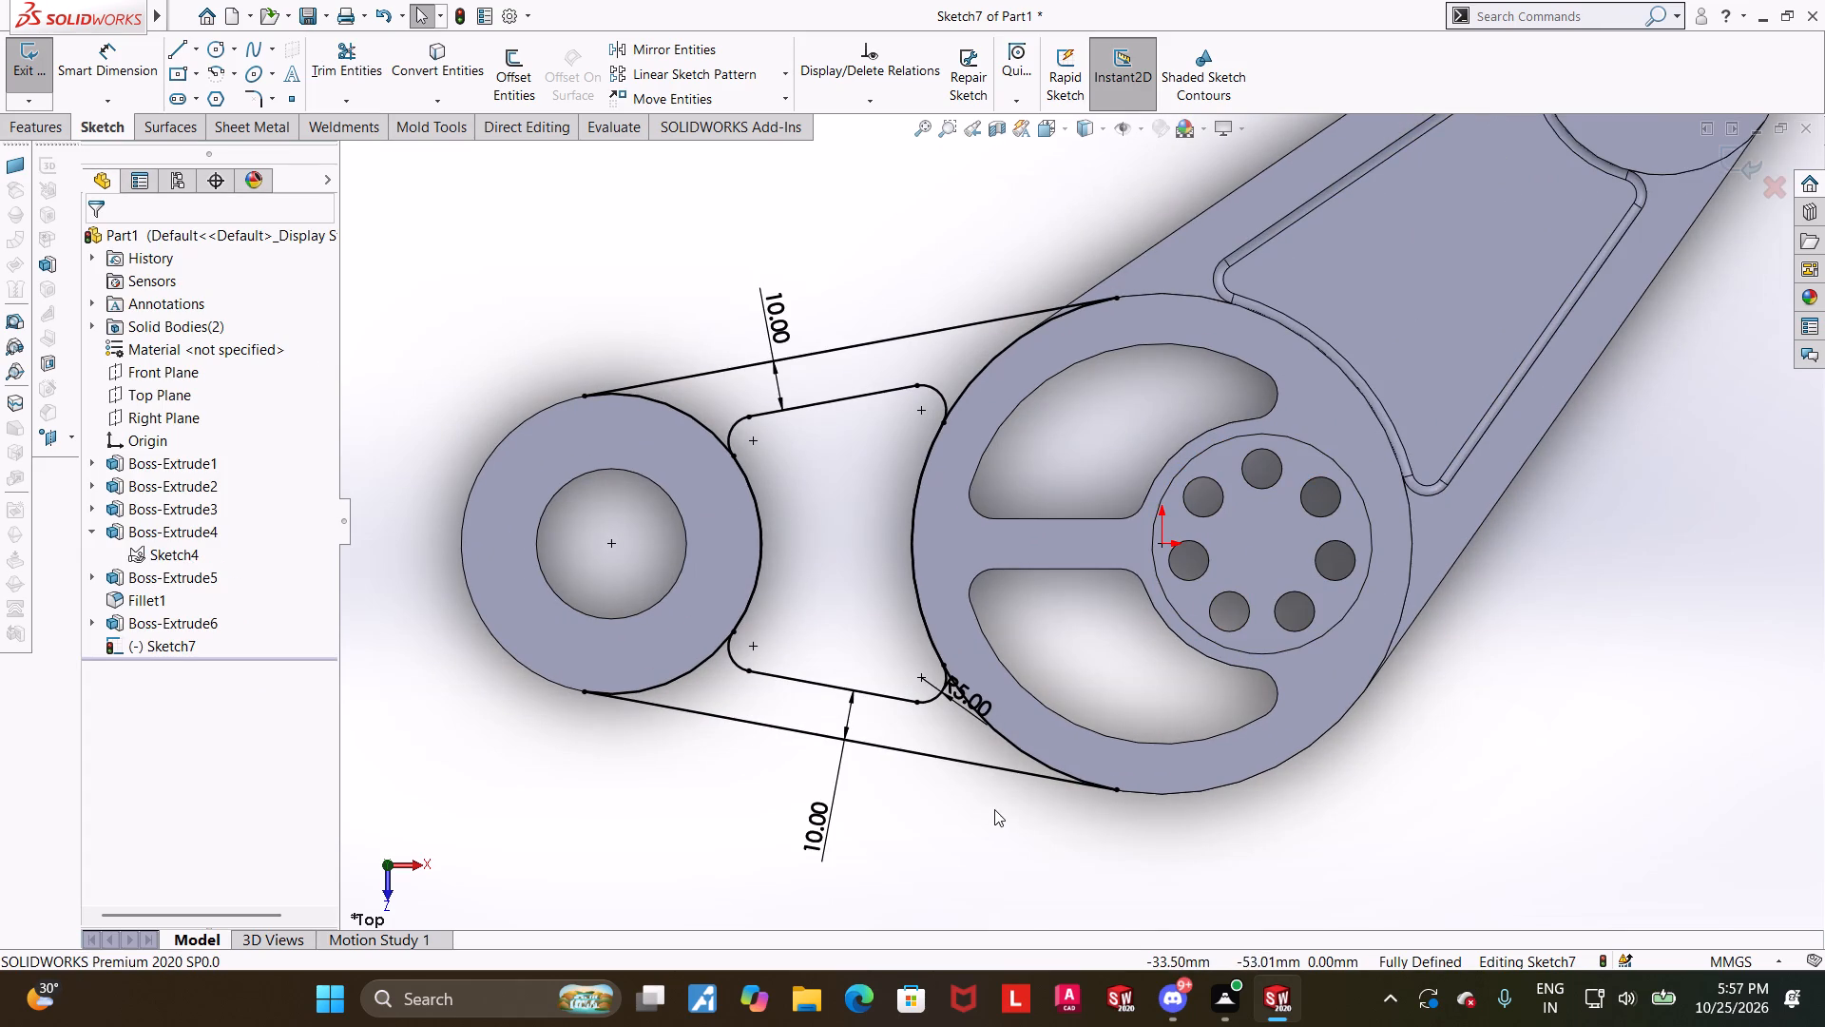
scroll(993, 808, up, 1)
scroll(1045, 471, down, 1)
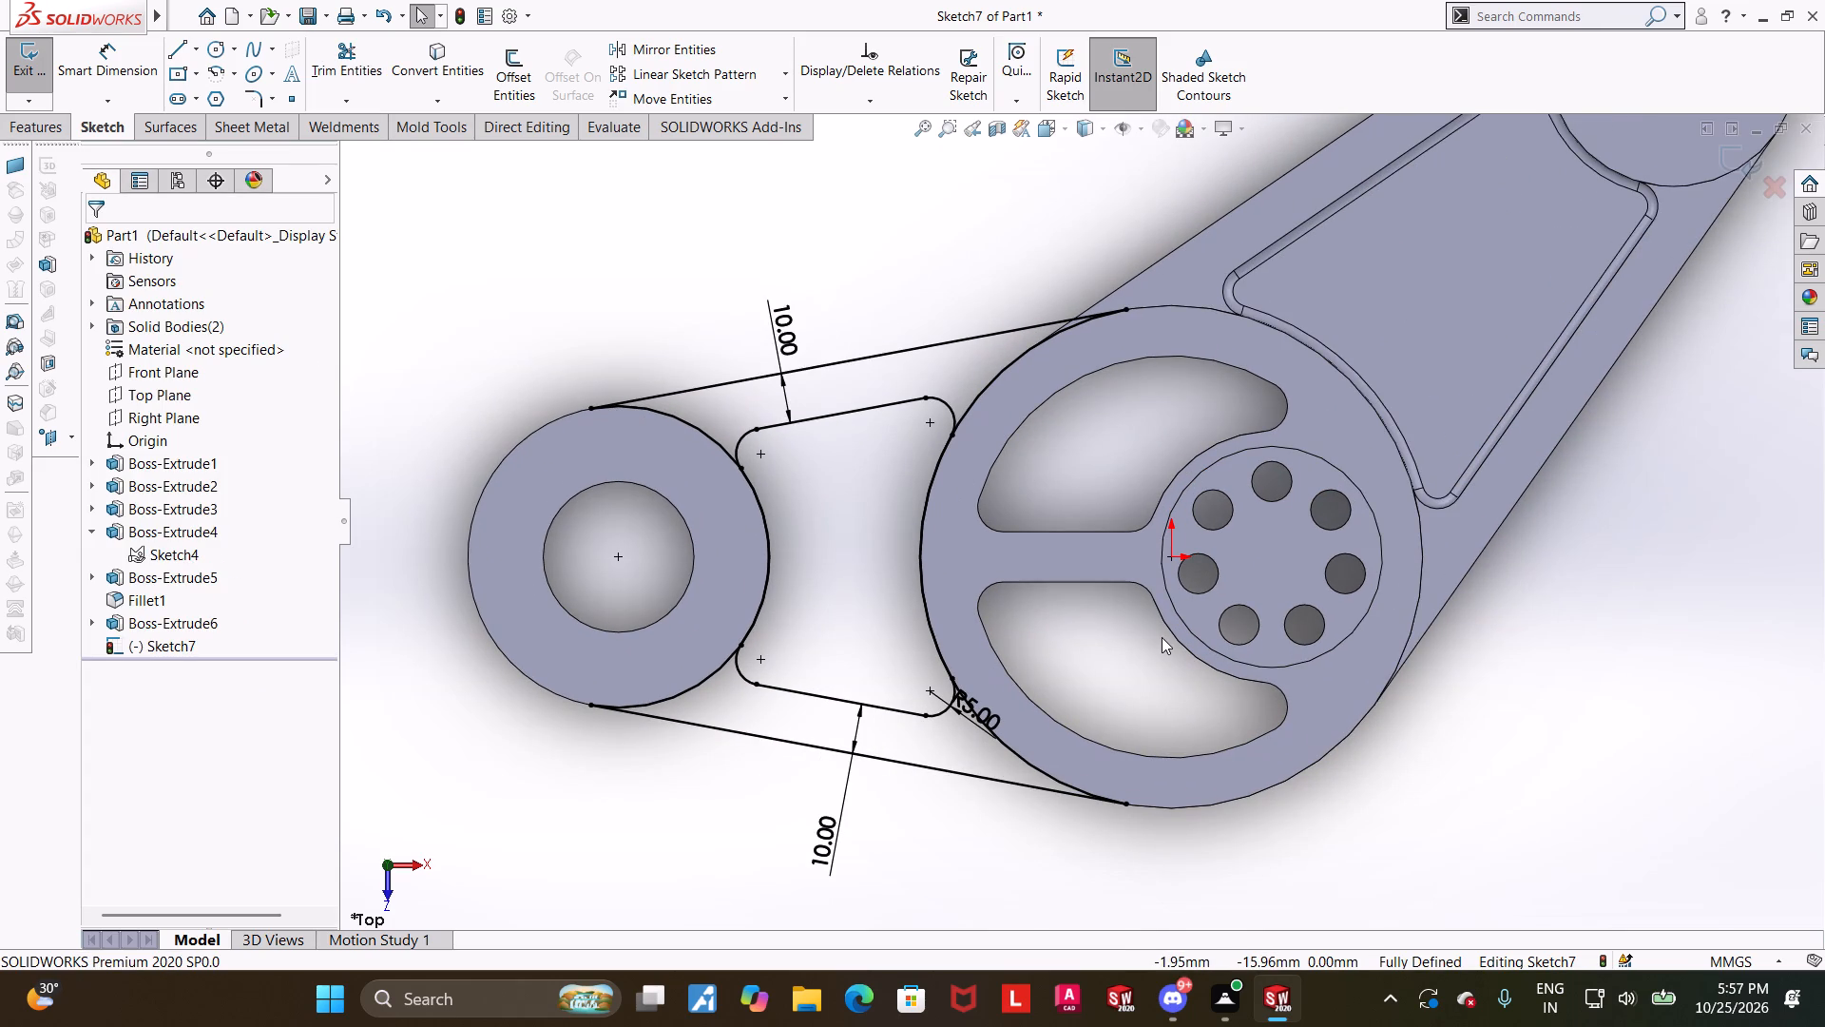
scroll(1162, 637, down, 1)
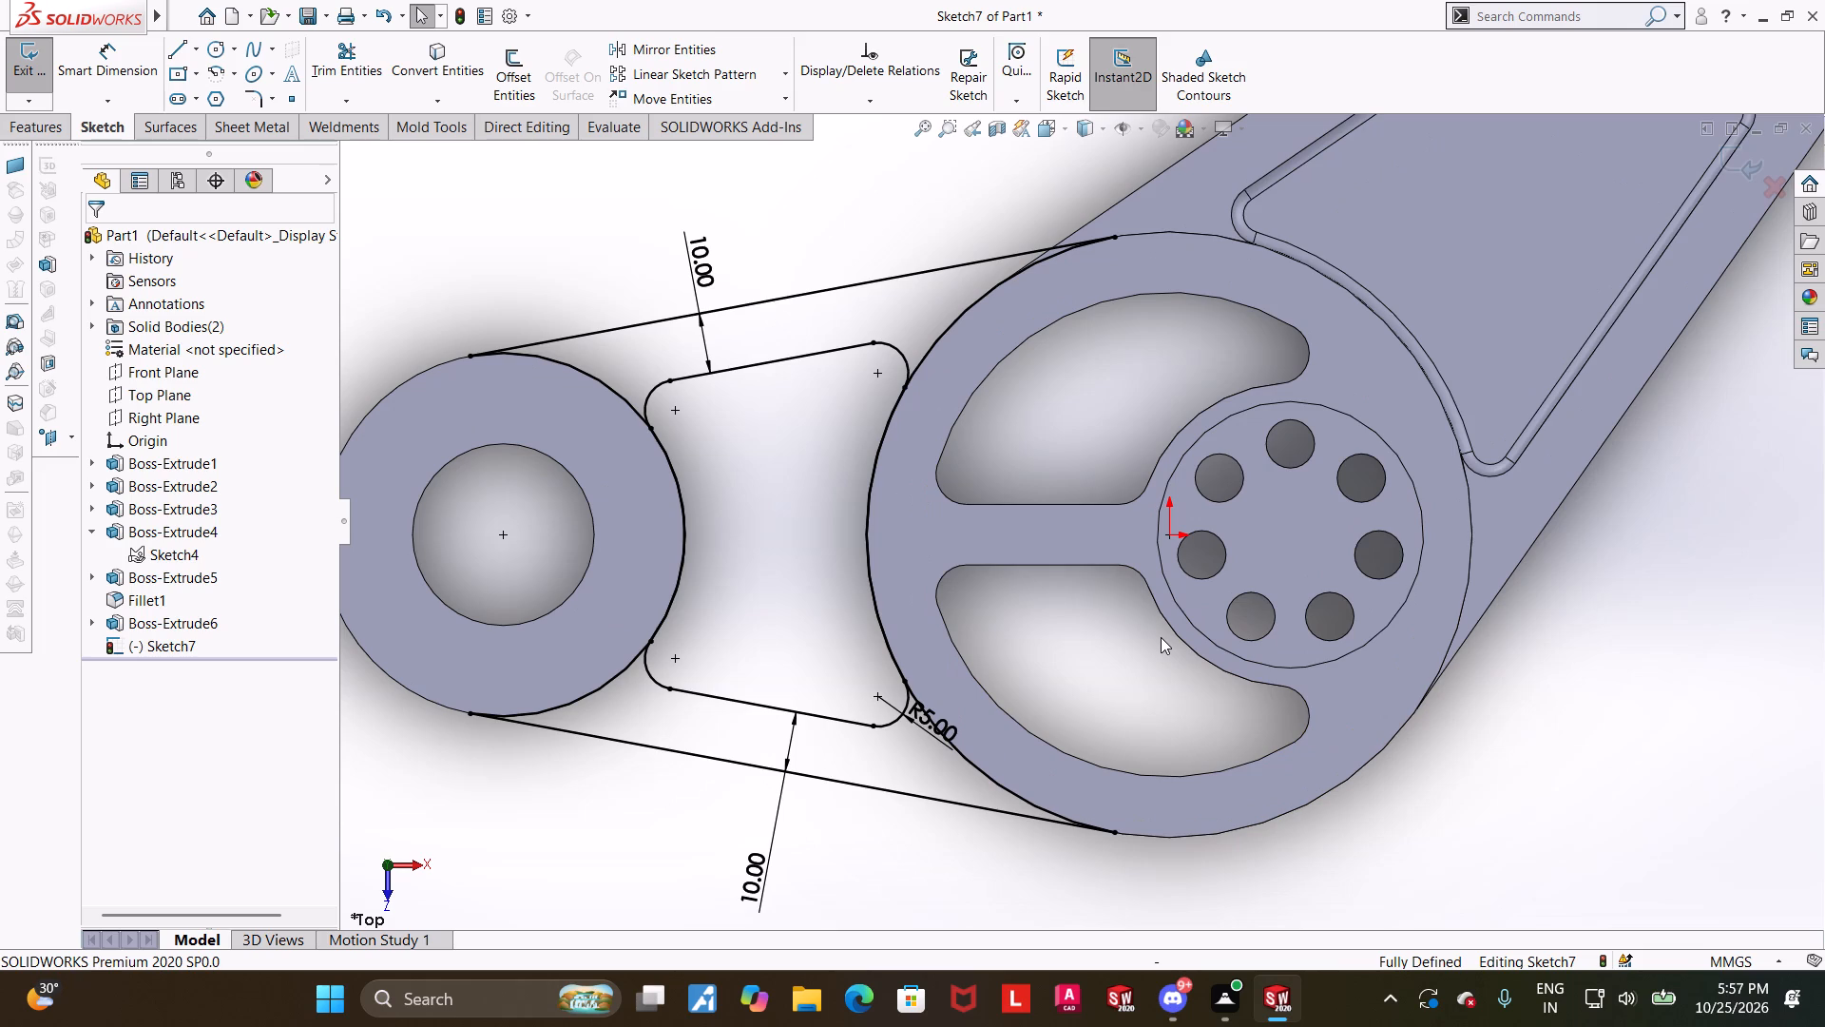
scroll(1161, 637, up, 1)
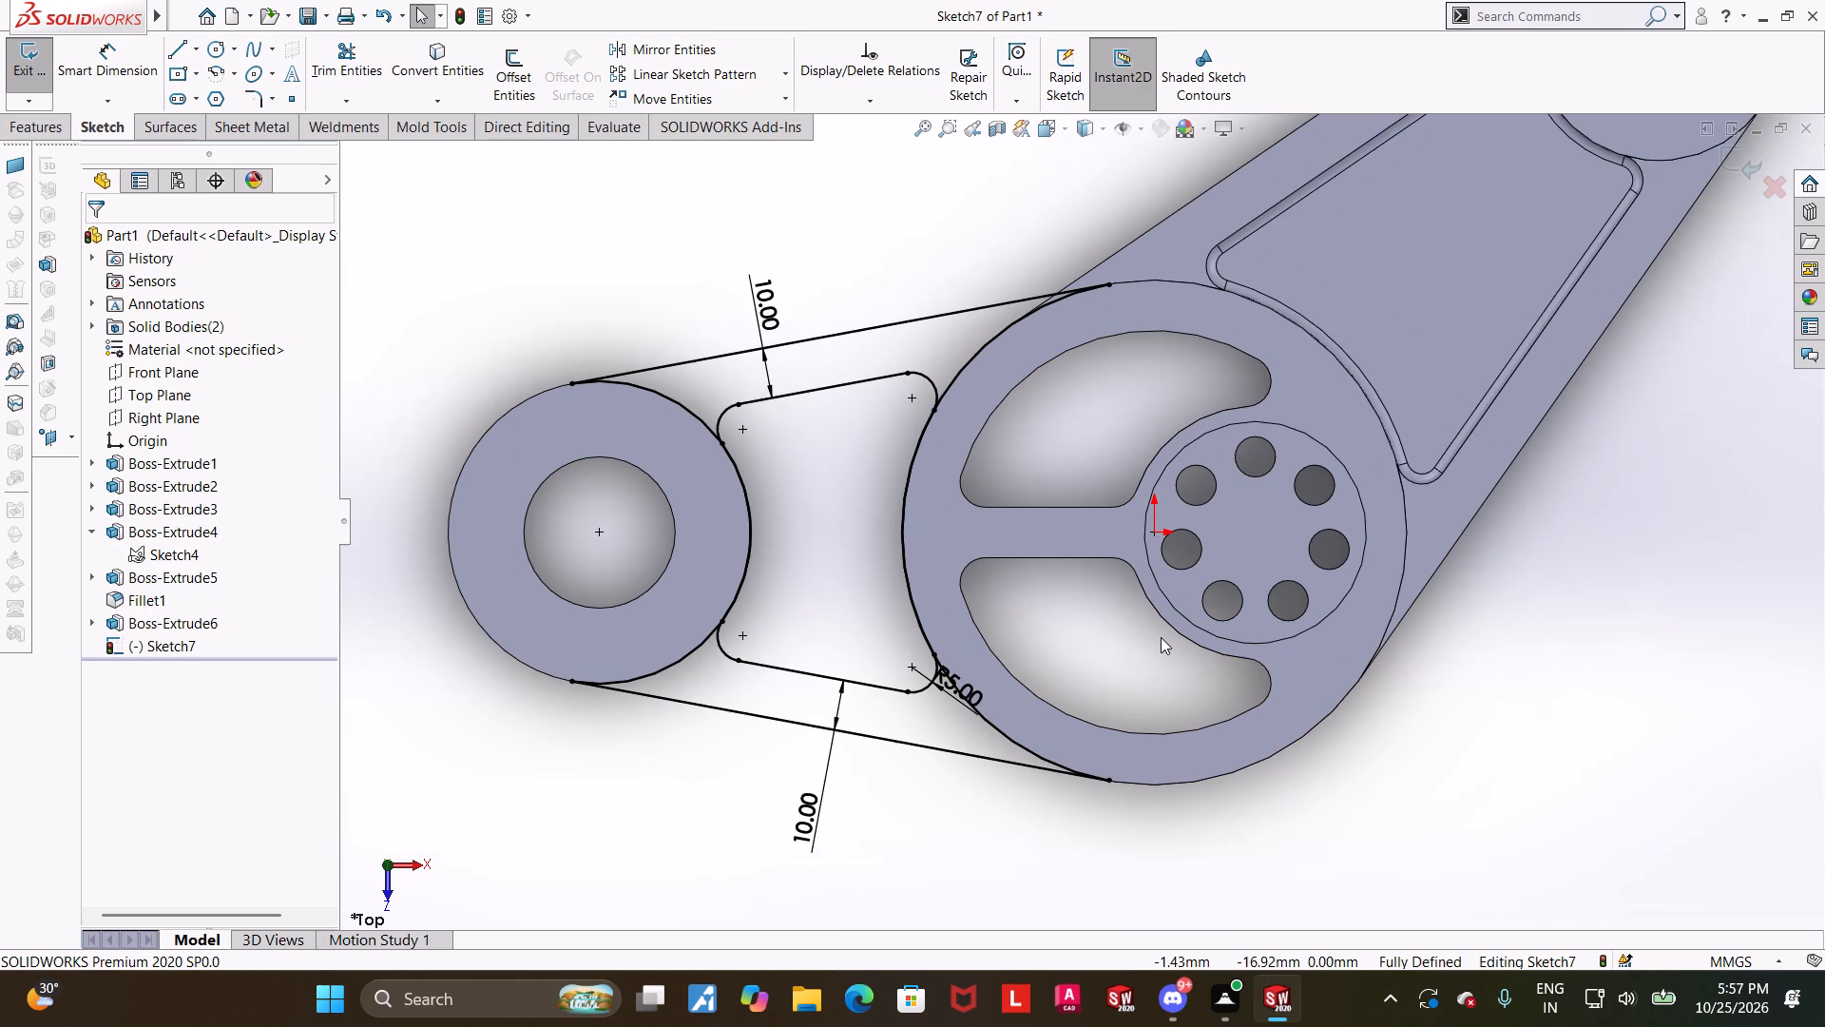
scroll(1161, 637, down, 1)
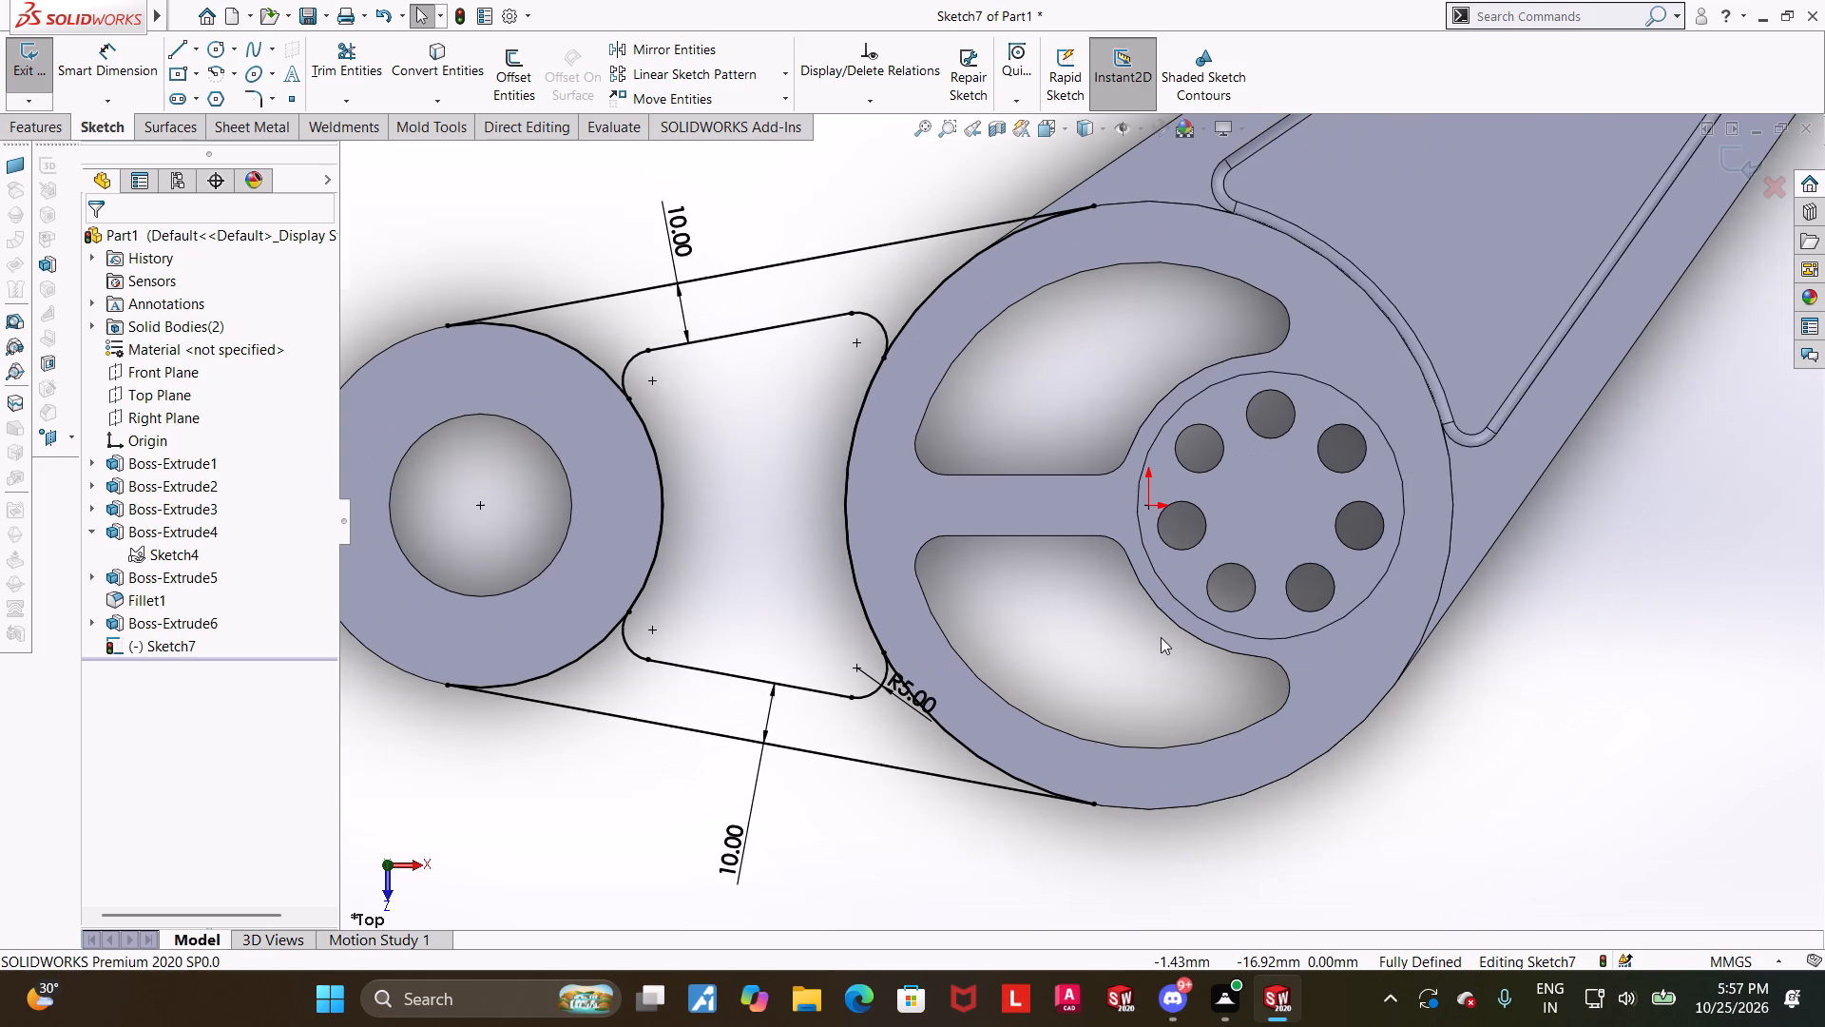
scroll(1161, 637, up, 1)
scroll(931, 574, down, 1)
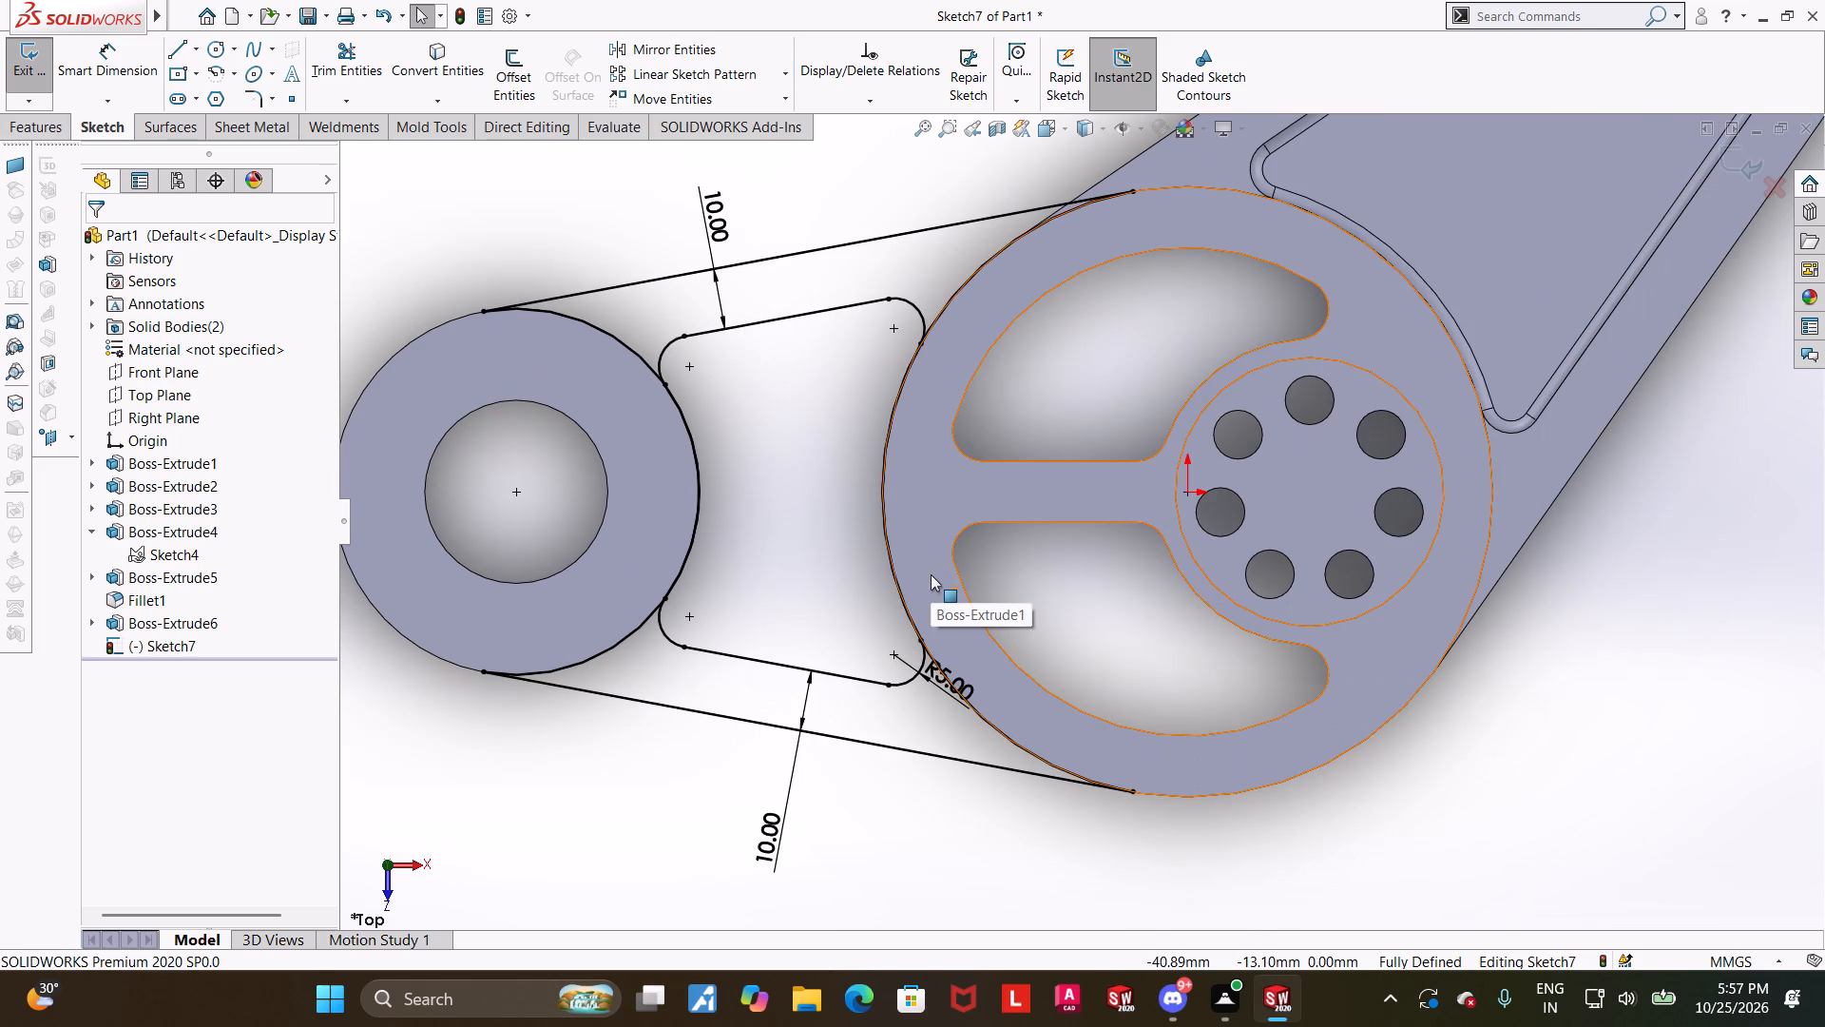
scroll(1016, 432, up, 1)
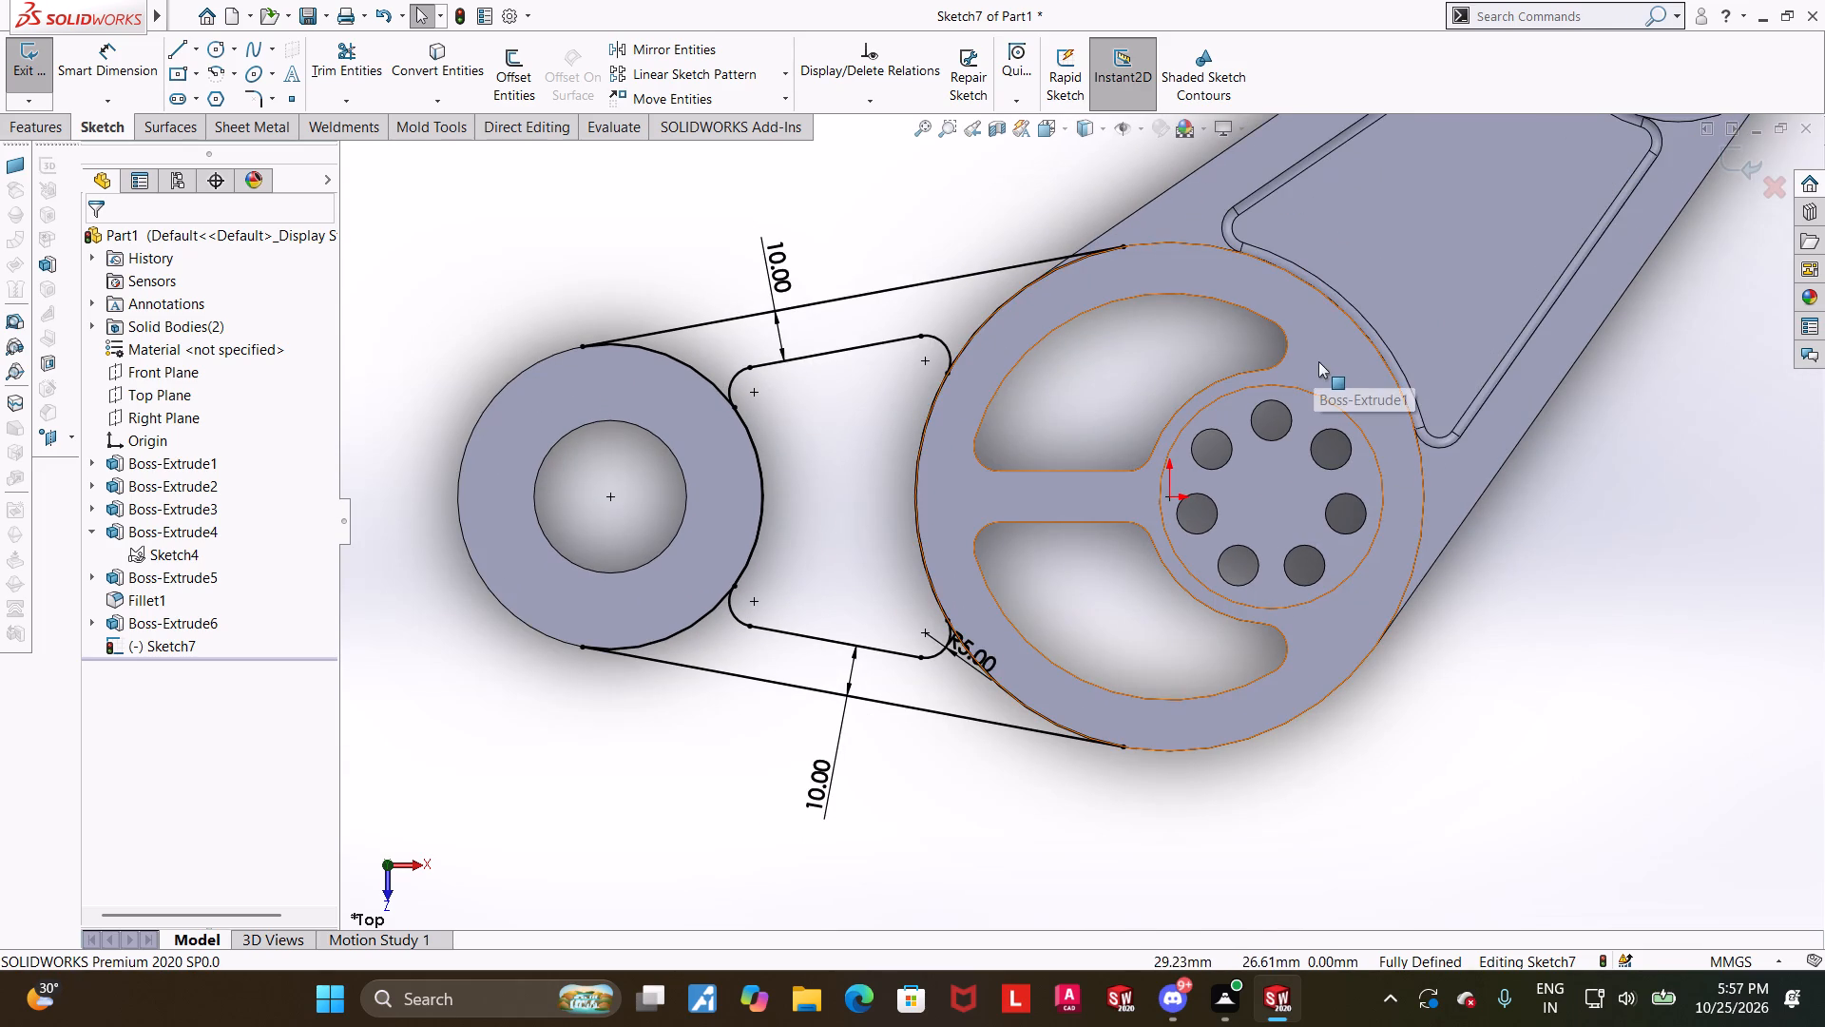
scroll(1335, 370, down, 1)
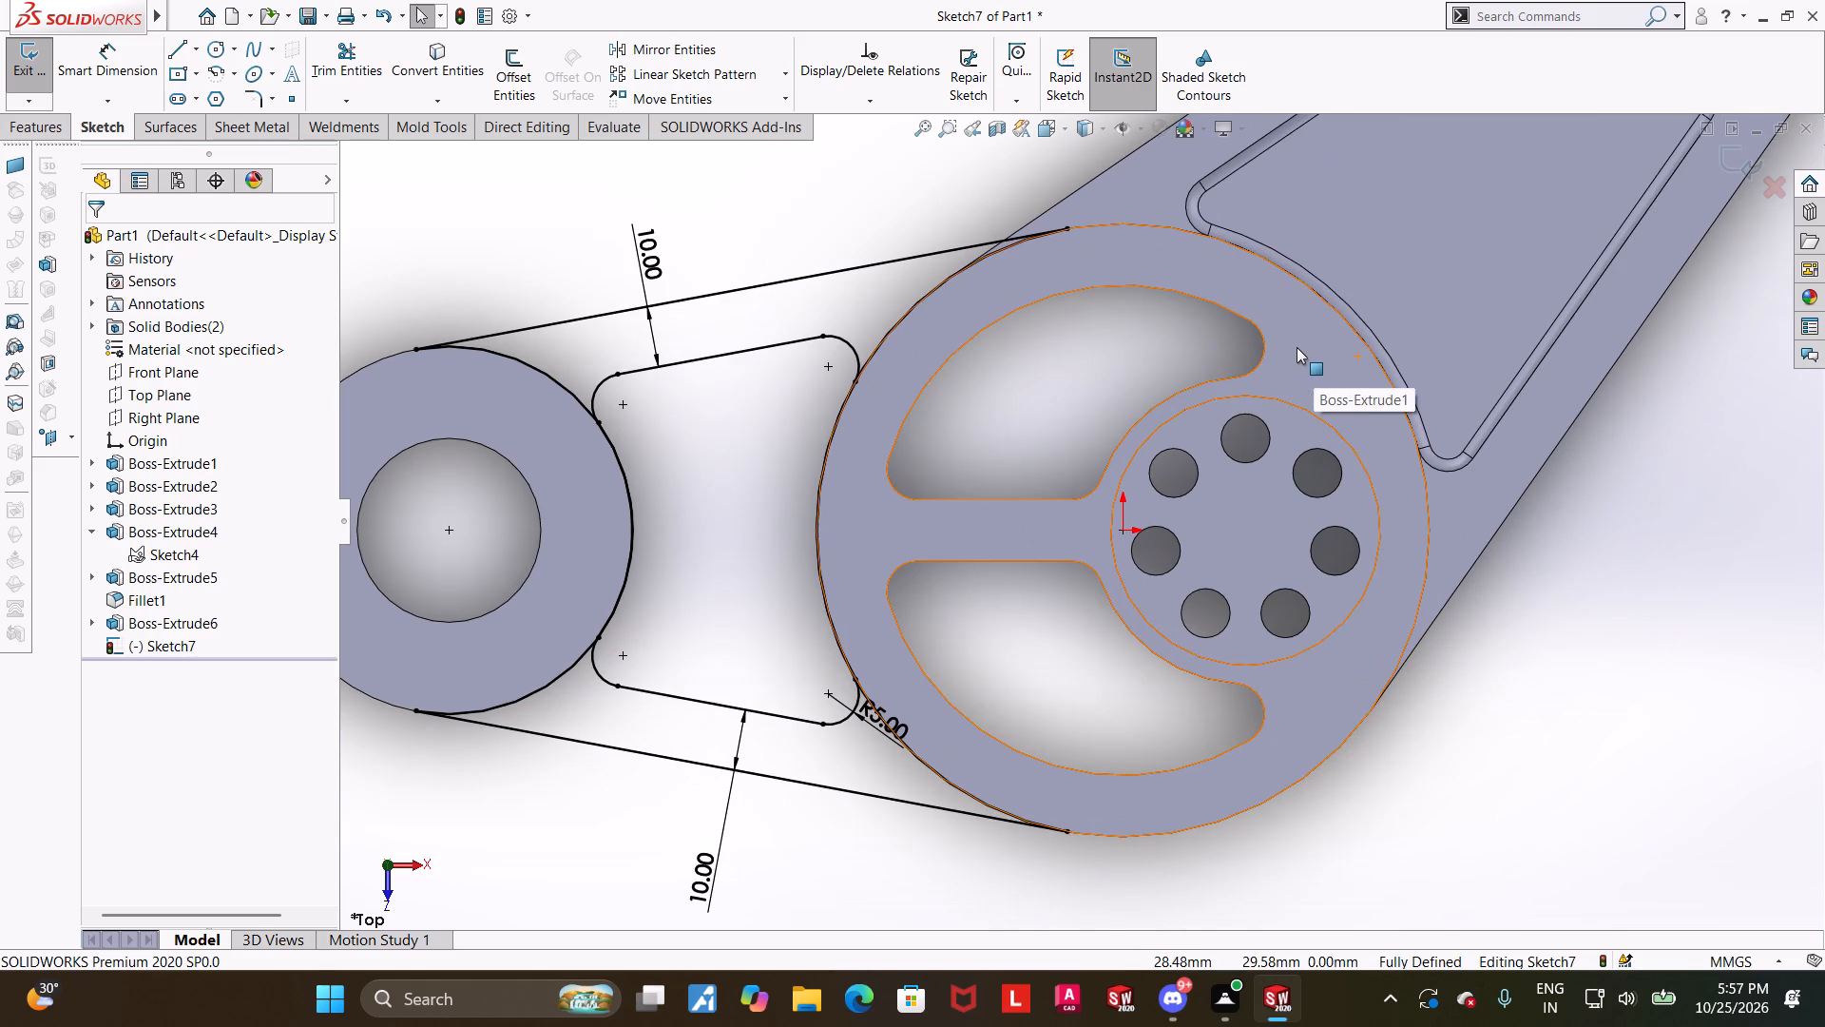
scroll(1297, 347, down, 1)
scroll(1249, 345, up, 2)
scroll(1201, 404, up, 2)
middle_drag(1215, 559, 1186, 427)
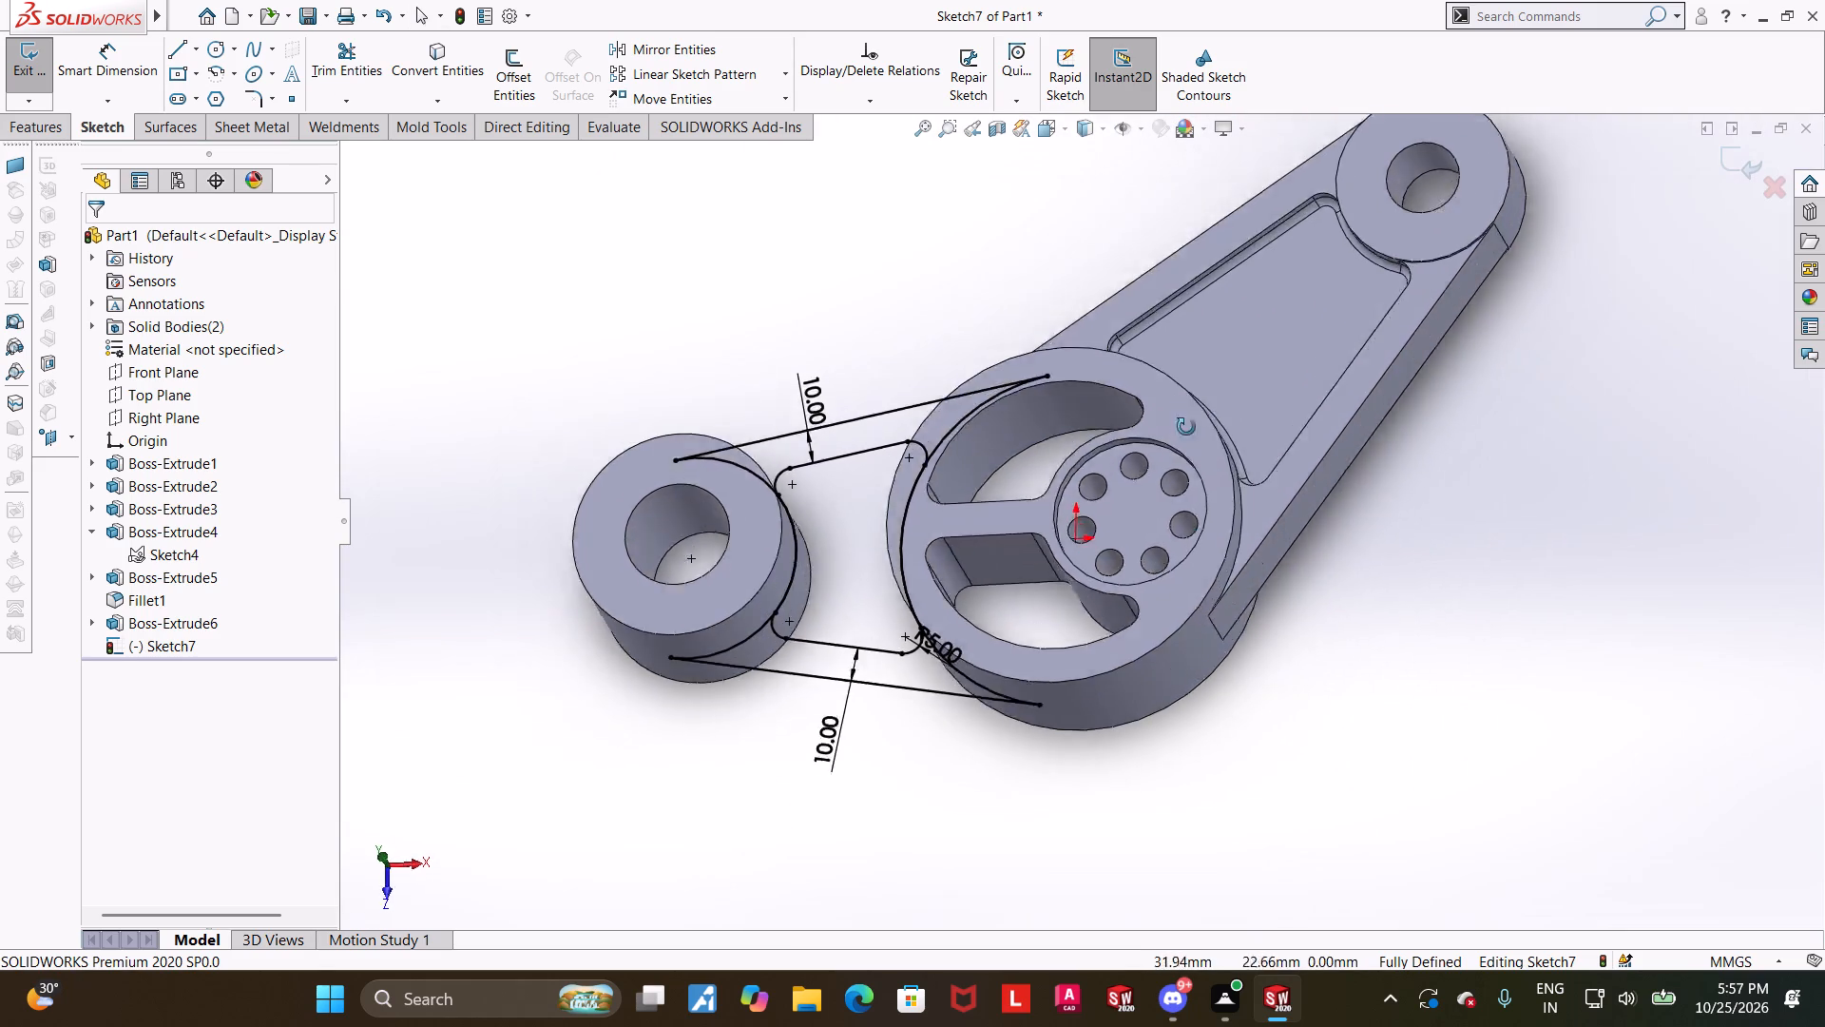
middle_drag(1186, 427, 1229, 329)
Exit the arm profile sketch.
click(1736, 174)
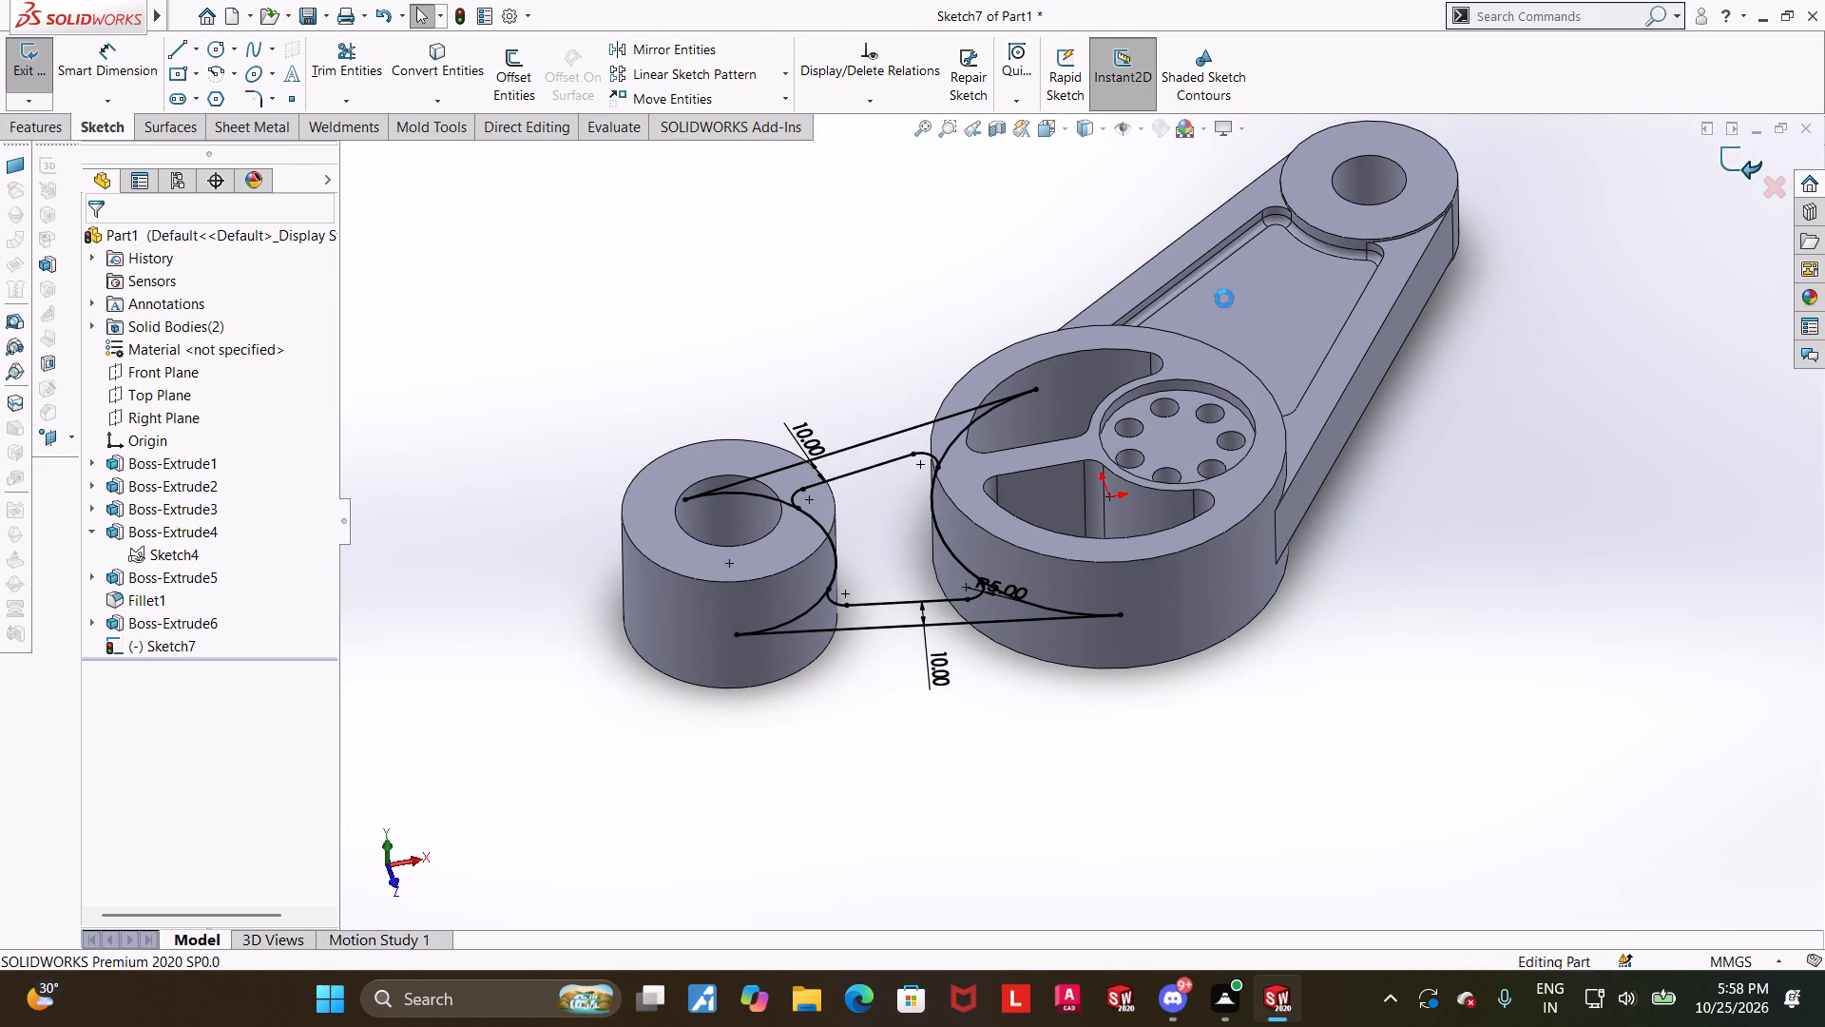
Set up a Boss-Extrude of the arm sketch, replacing its selected contours with the lower and upper rail regions.
middle_drag(1145, 498, 1133, 494)
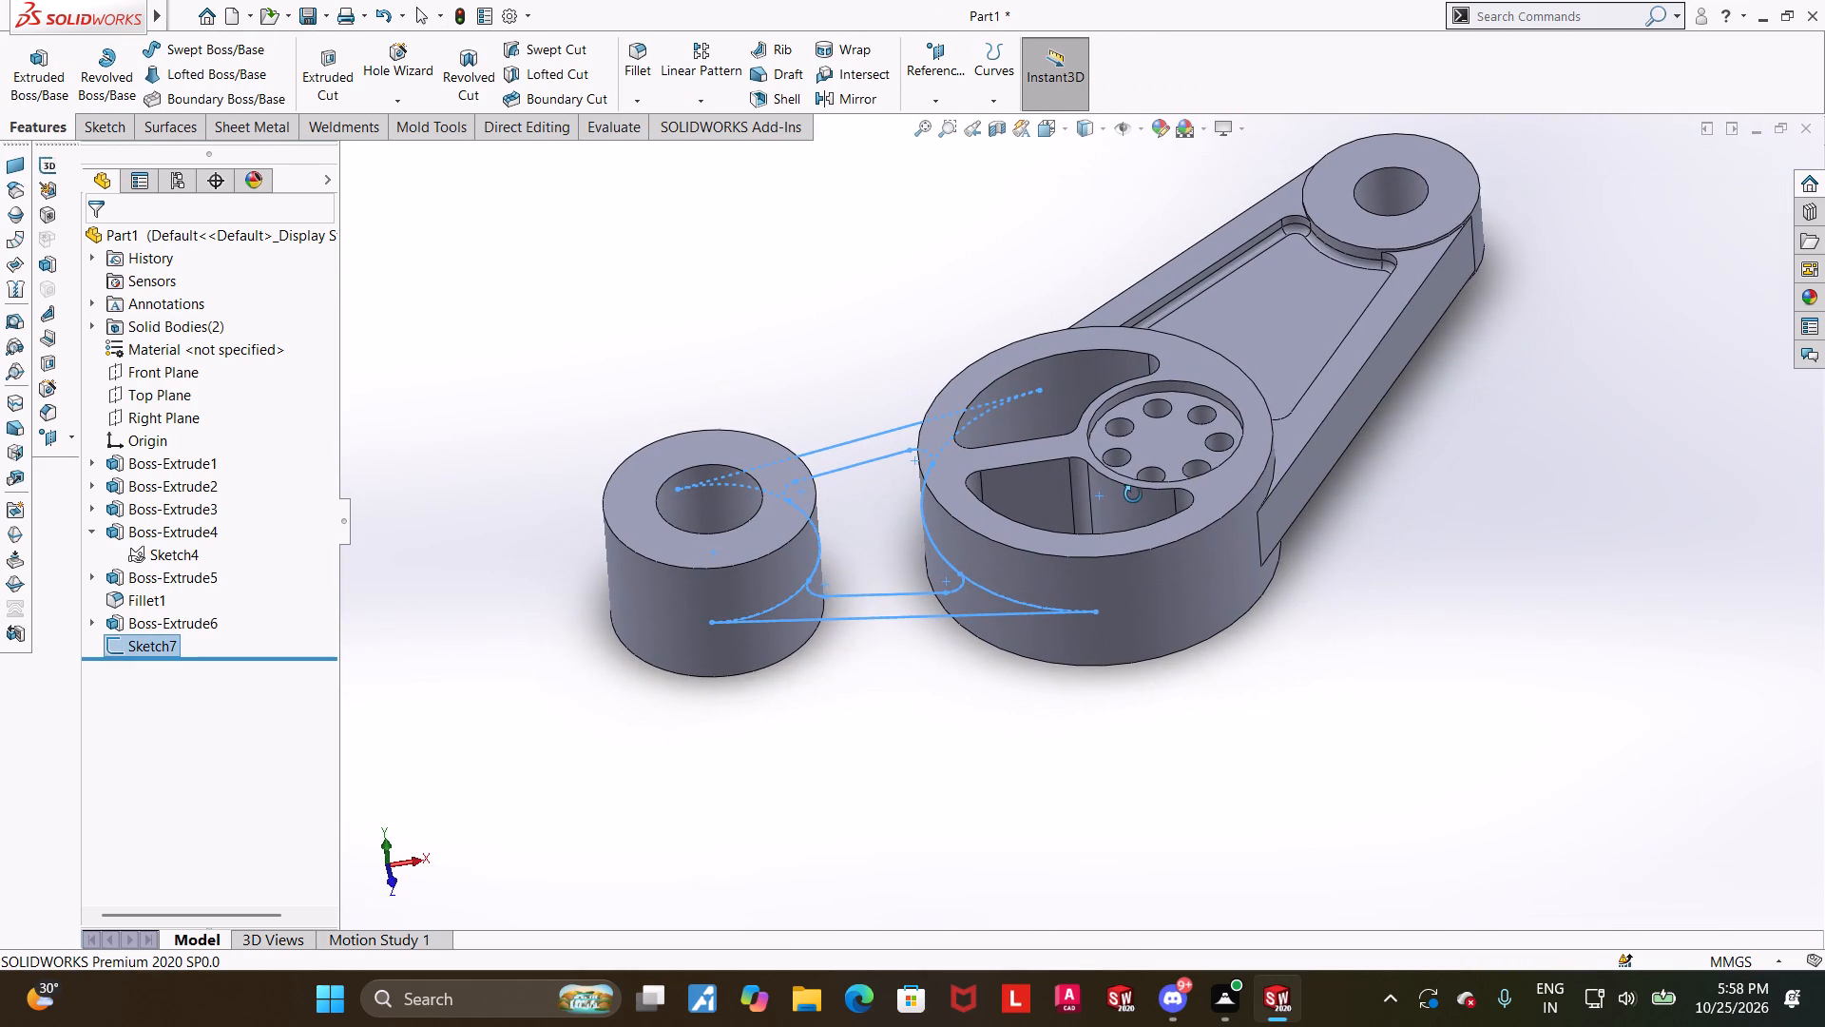
middle_drag(1133, 494, 1086, 389)
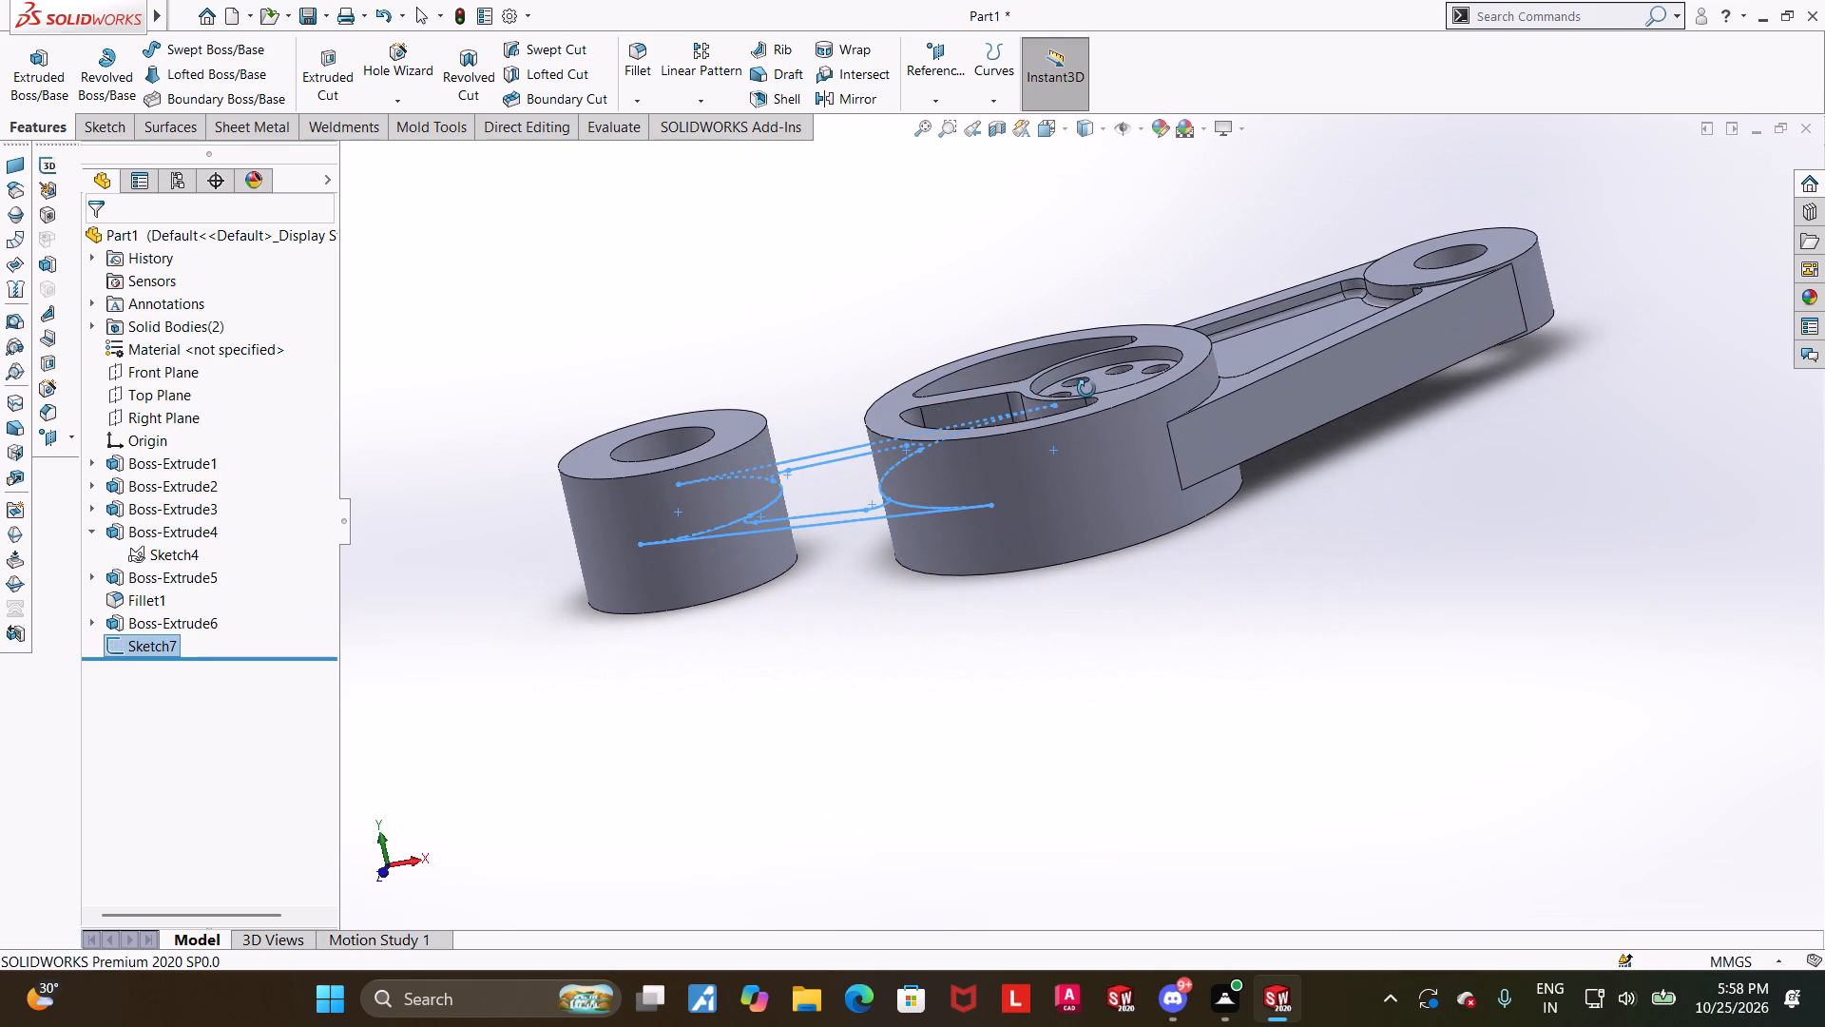
middle_drag(1086, 389, 1142, 414)
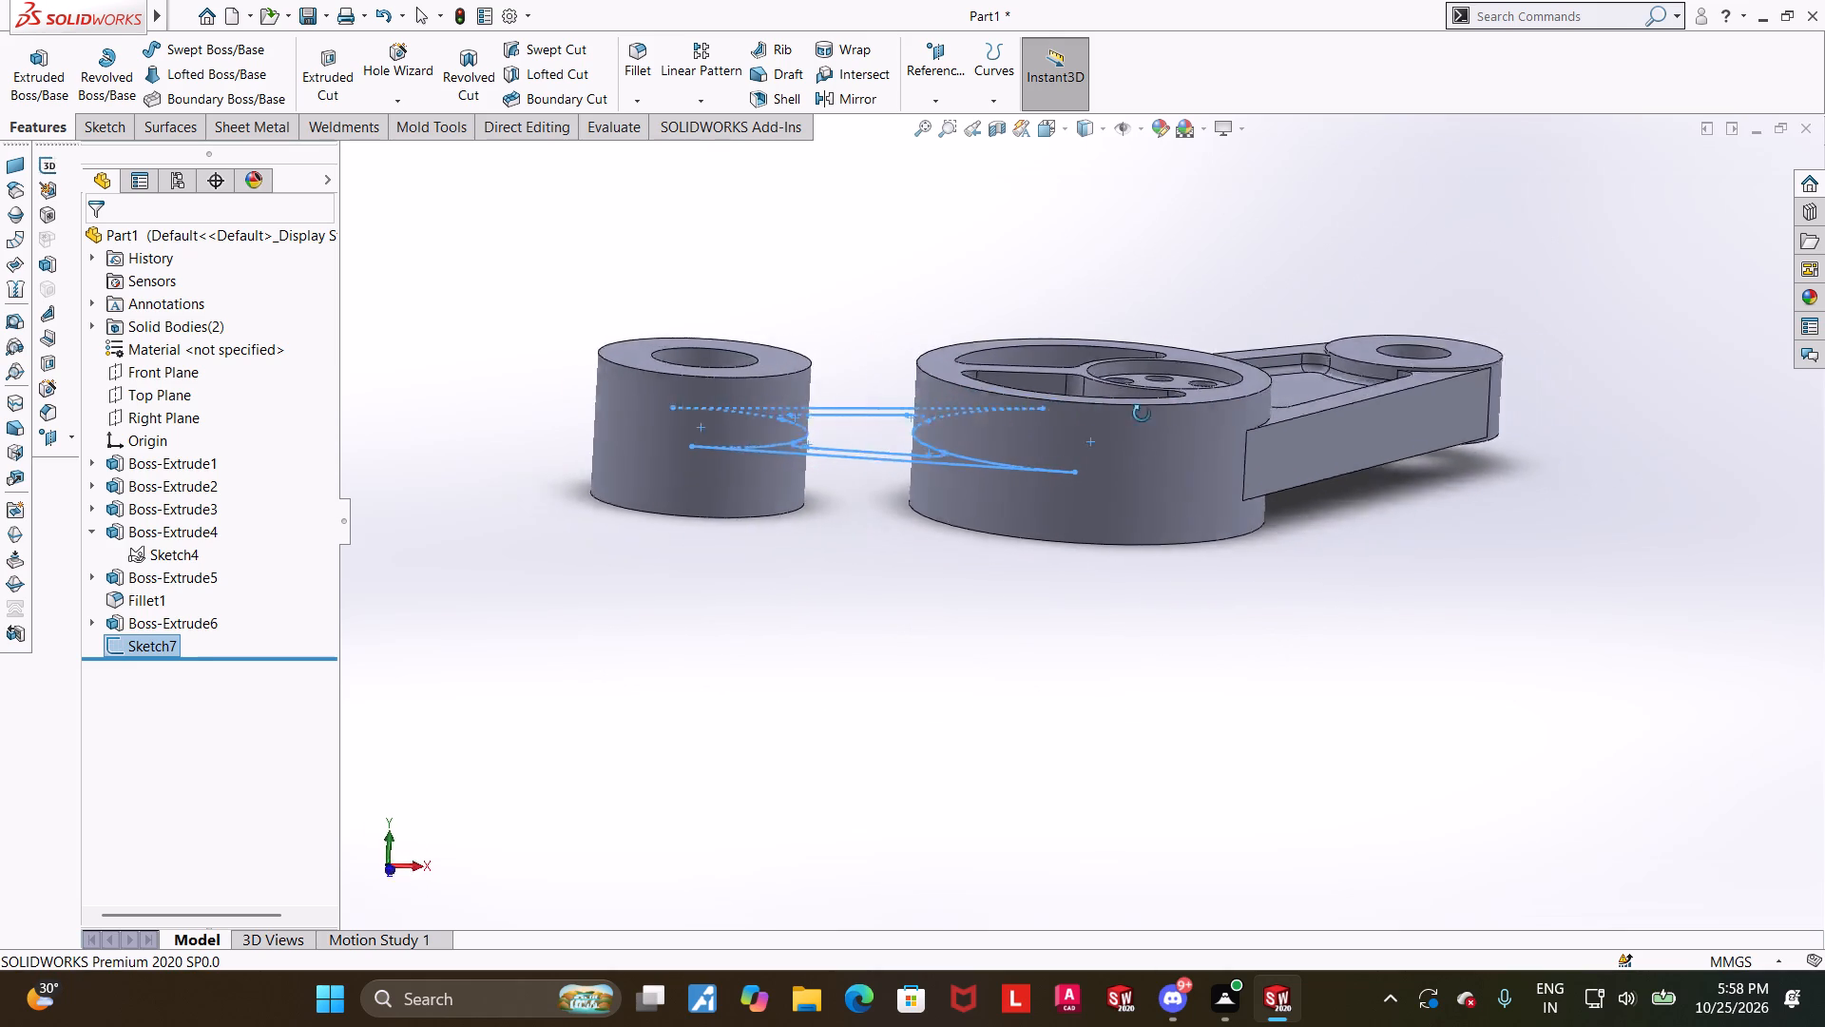
middle_drag(1142, 414, 1262, 409)
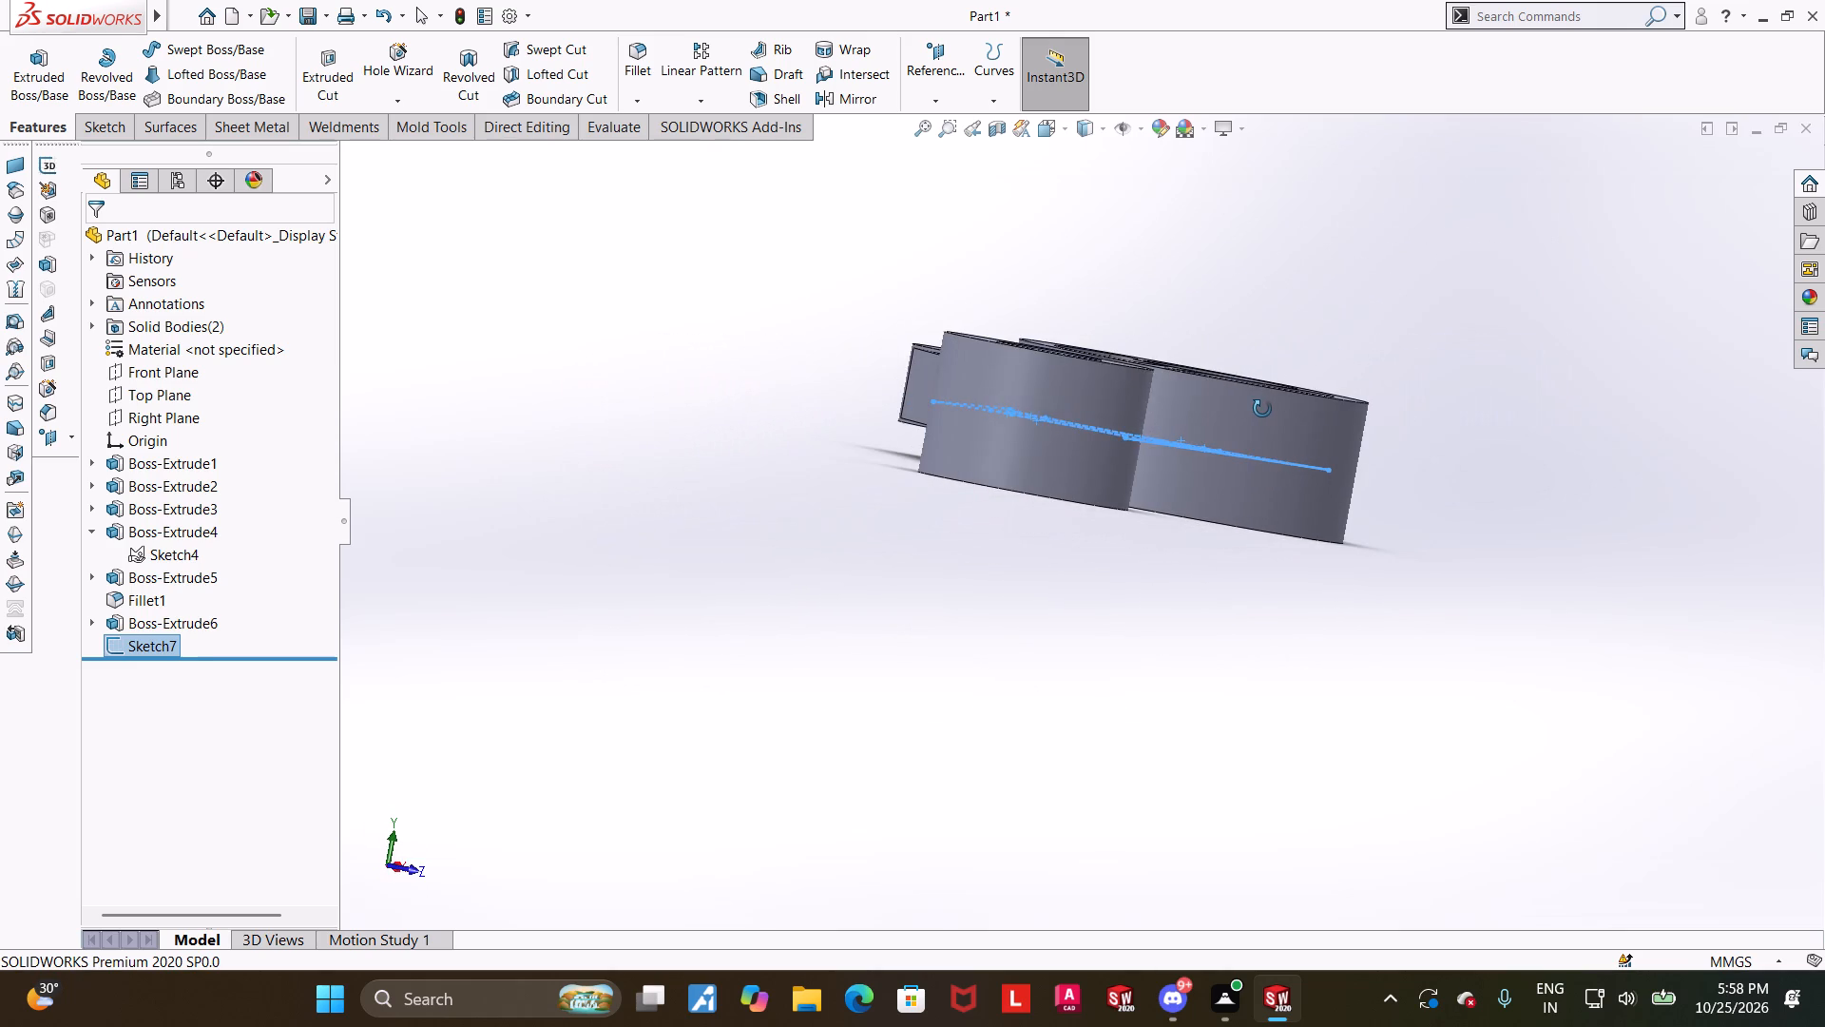
middle_drag(1262, 409, 1268, 413)
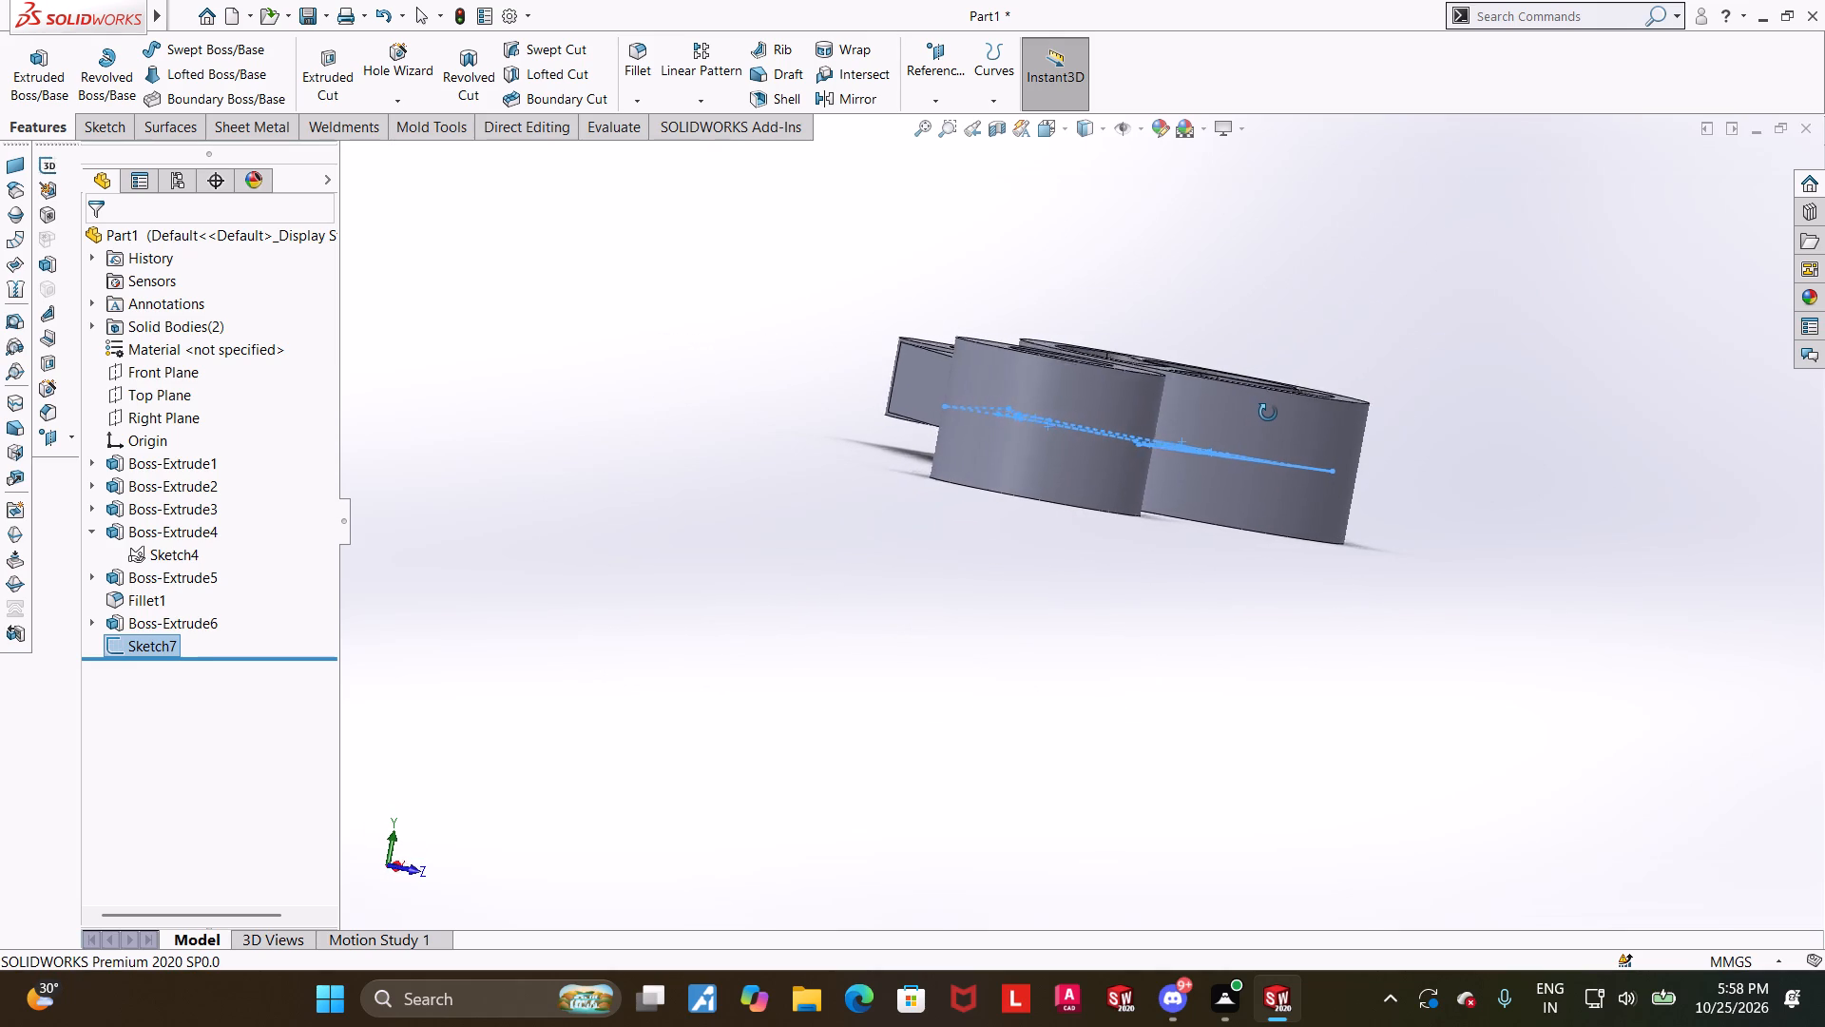
middle_drag(1268, 413, 1148, 477)
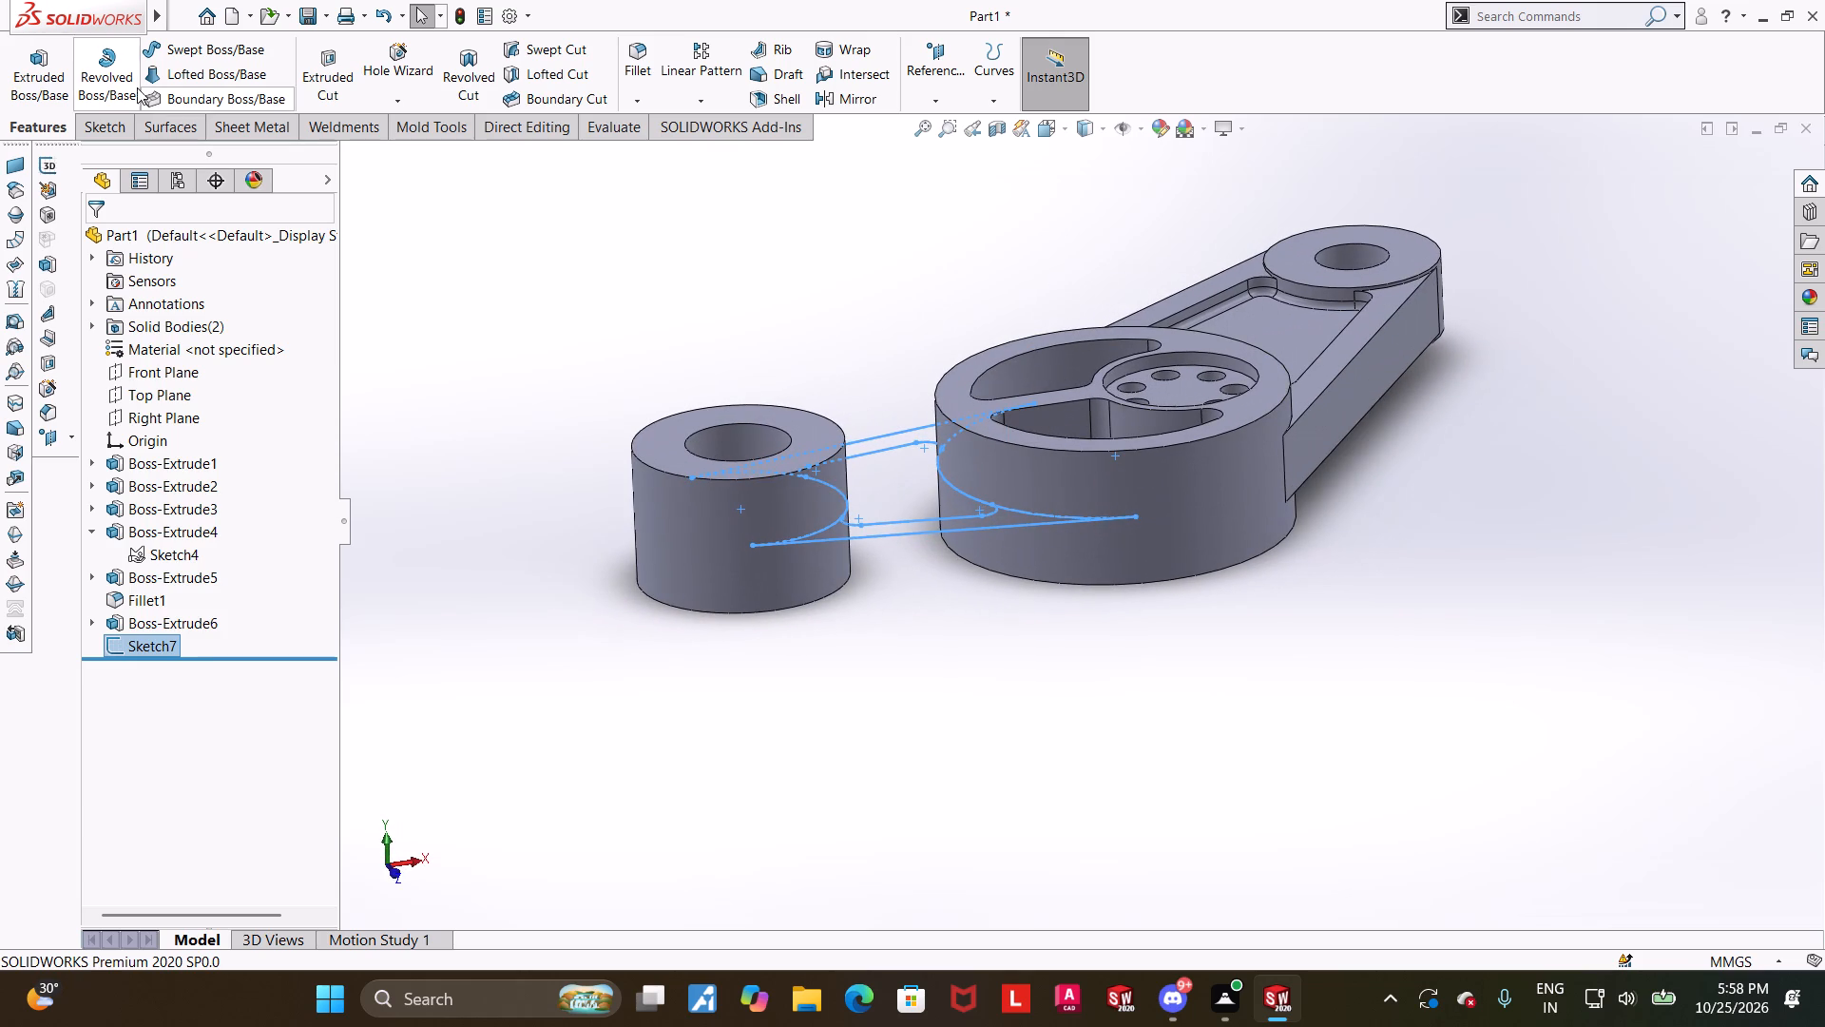
click(48, 64)
middle_drag(732, 333, 689, 318)
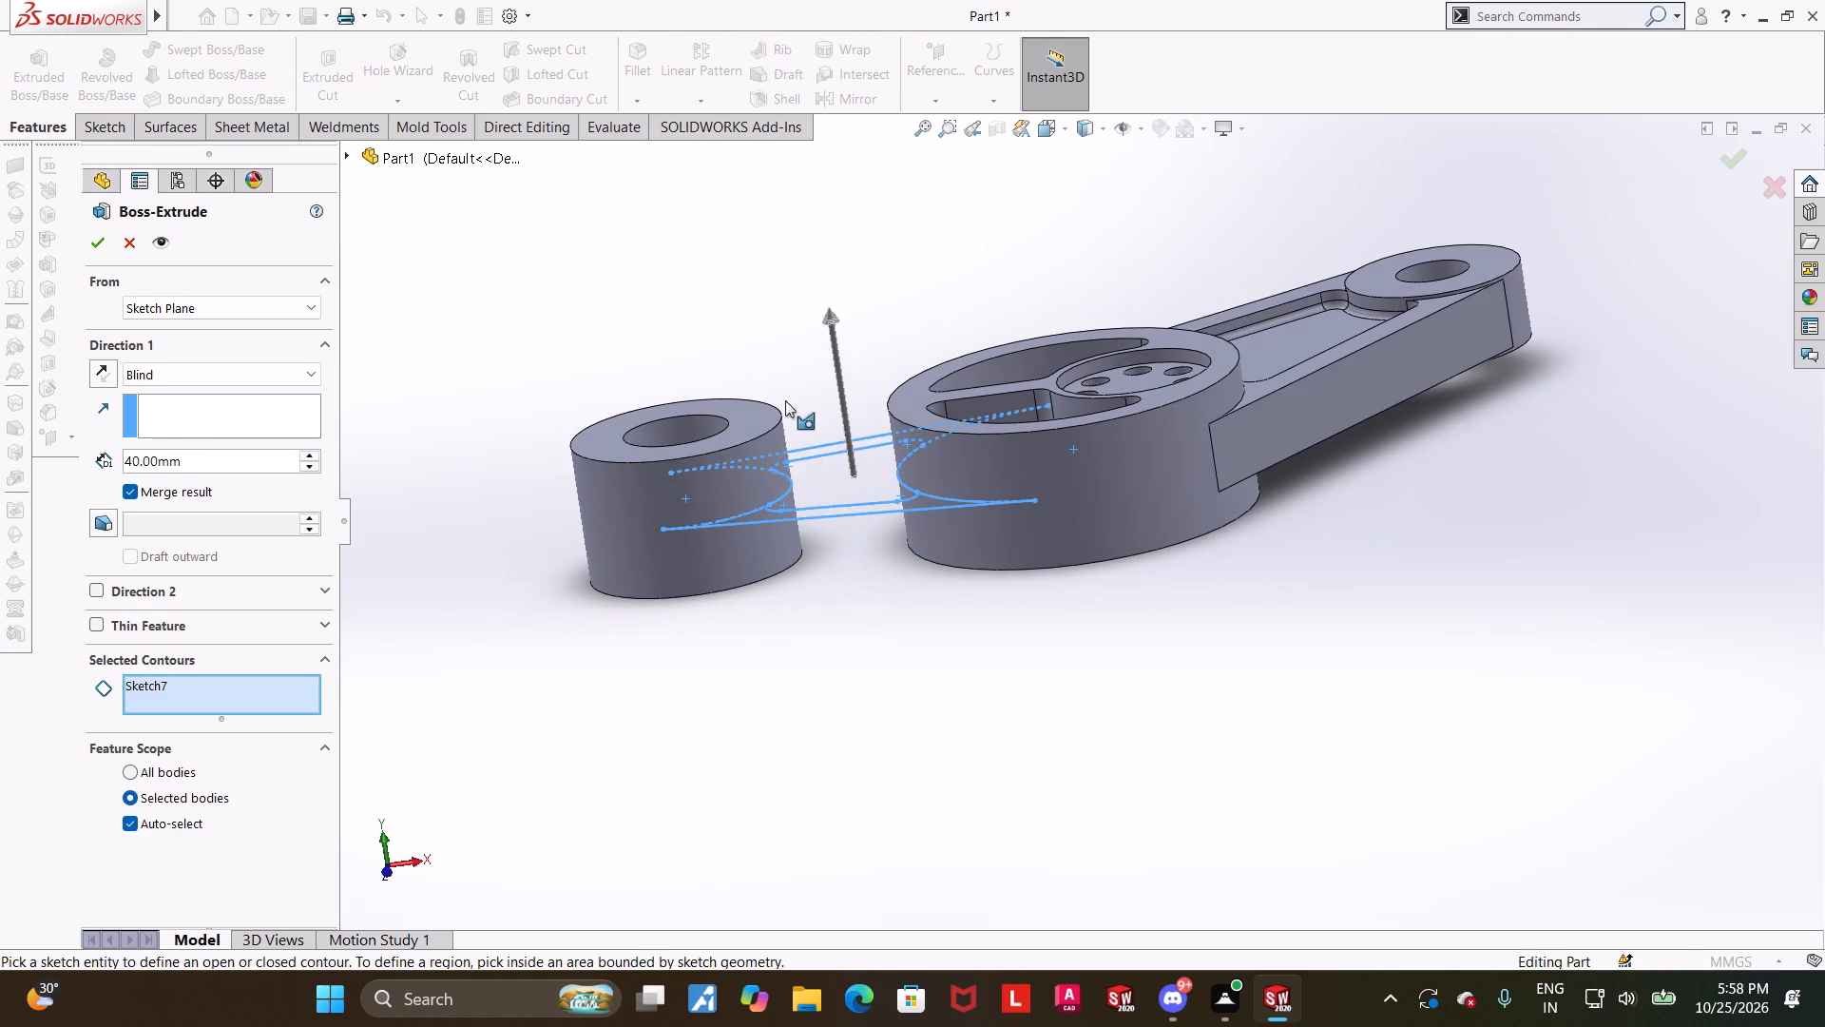
middle_drag(818, 417, 836, 555)
right_click(207, 682)
click(277, 721)
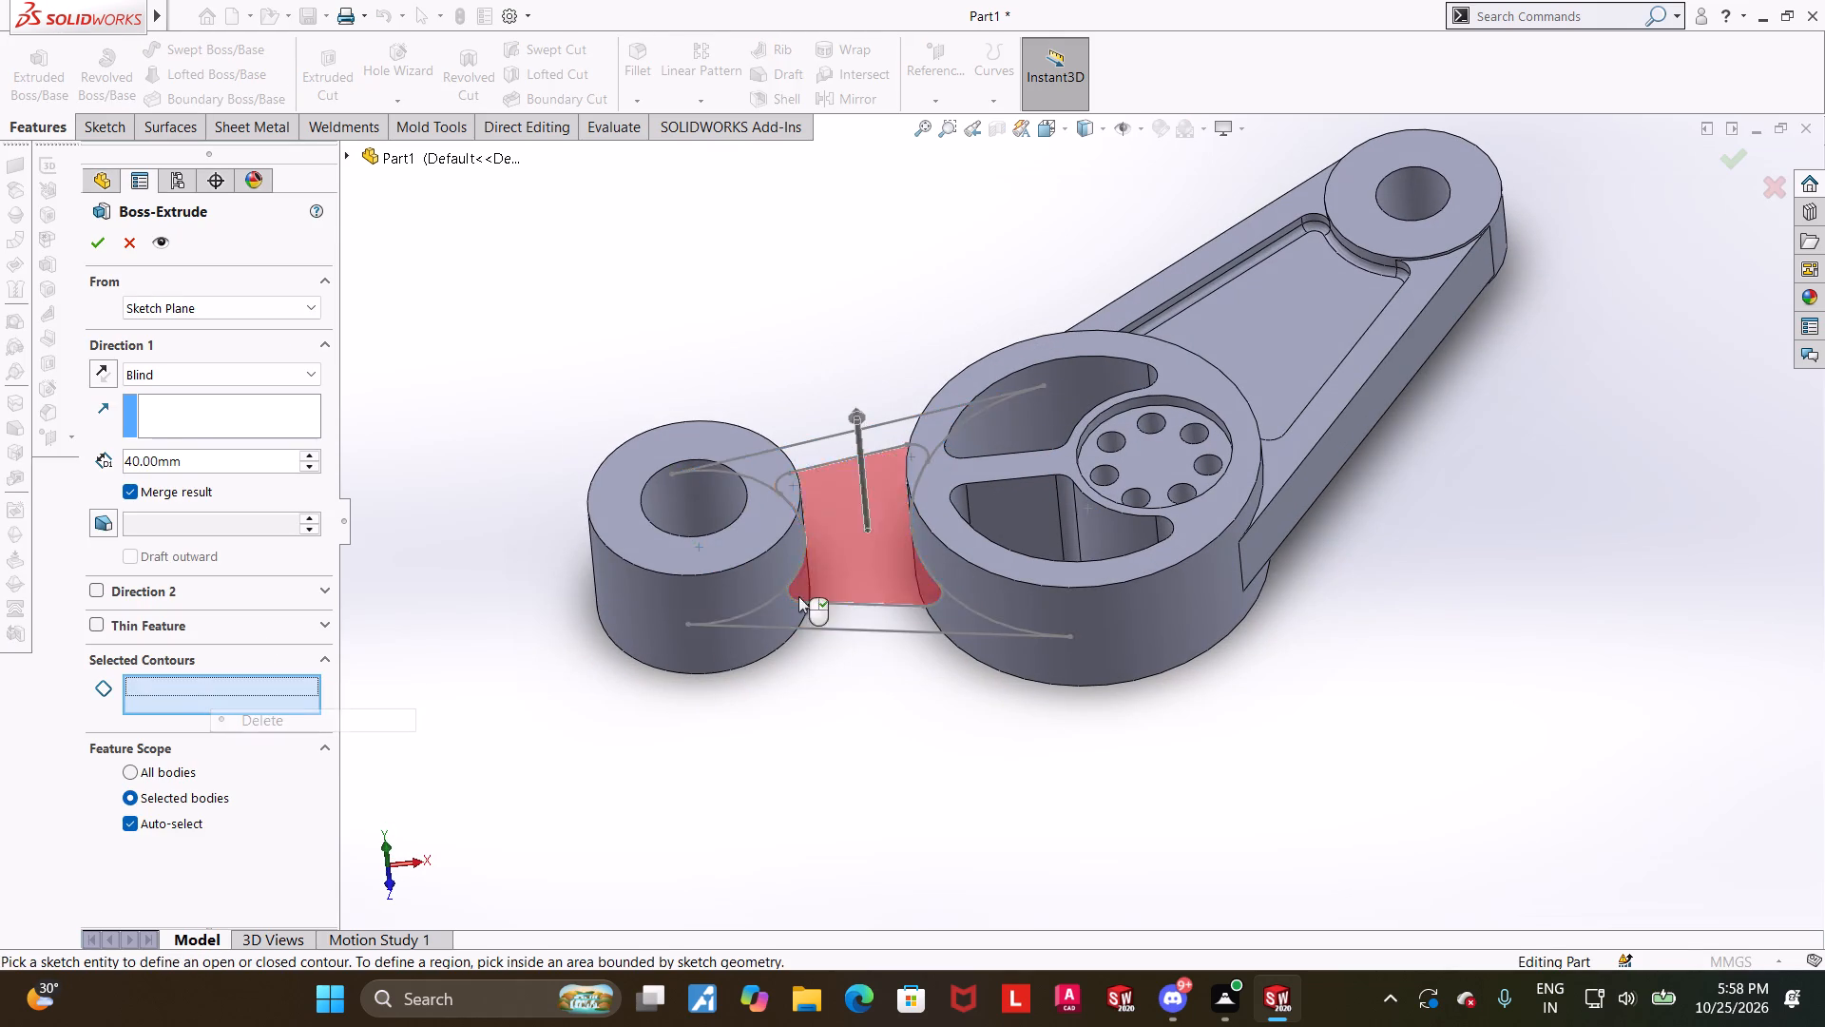
middle_drag(798, 626, 809, 720)
click(862, 676)
click(833, 453)
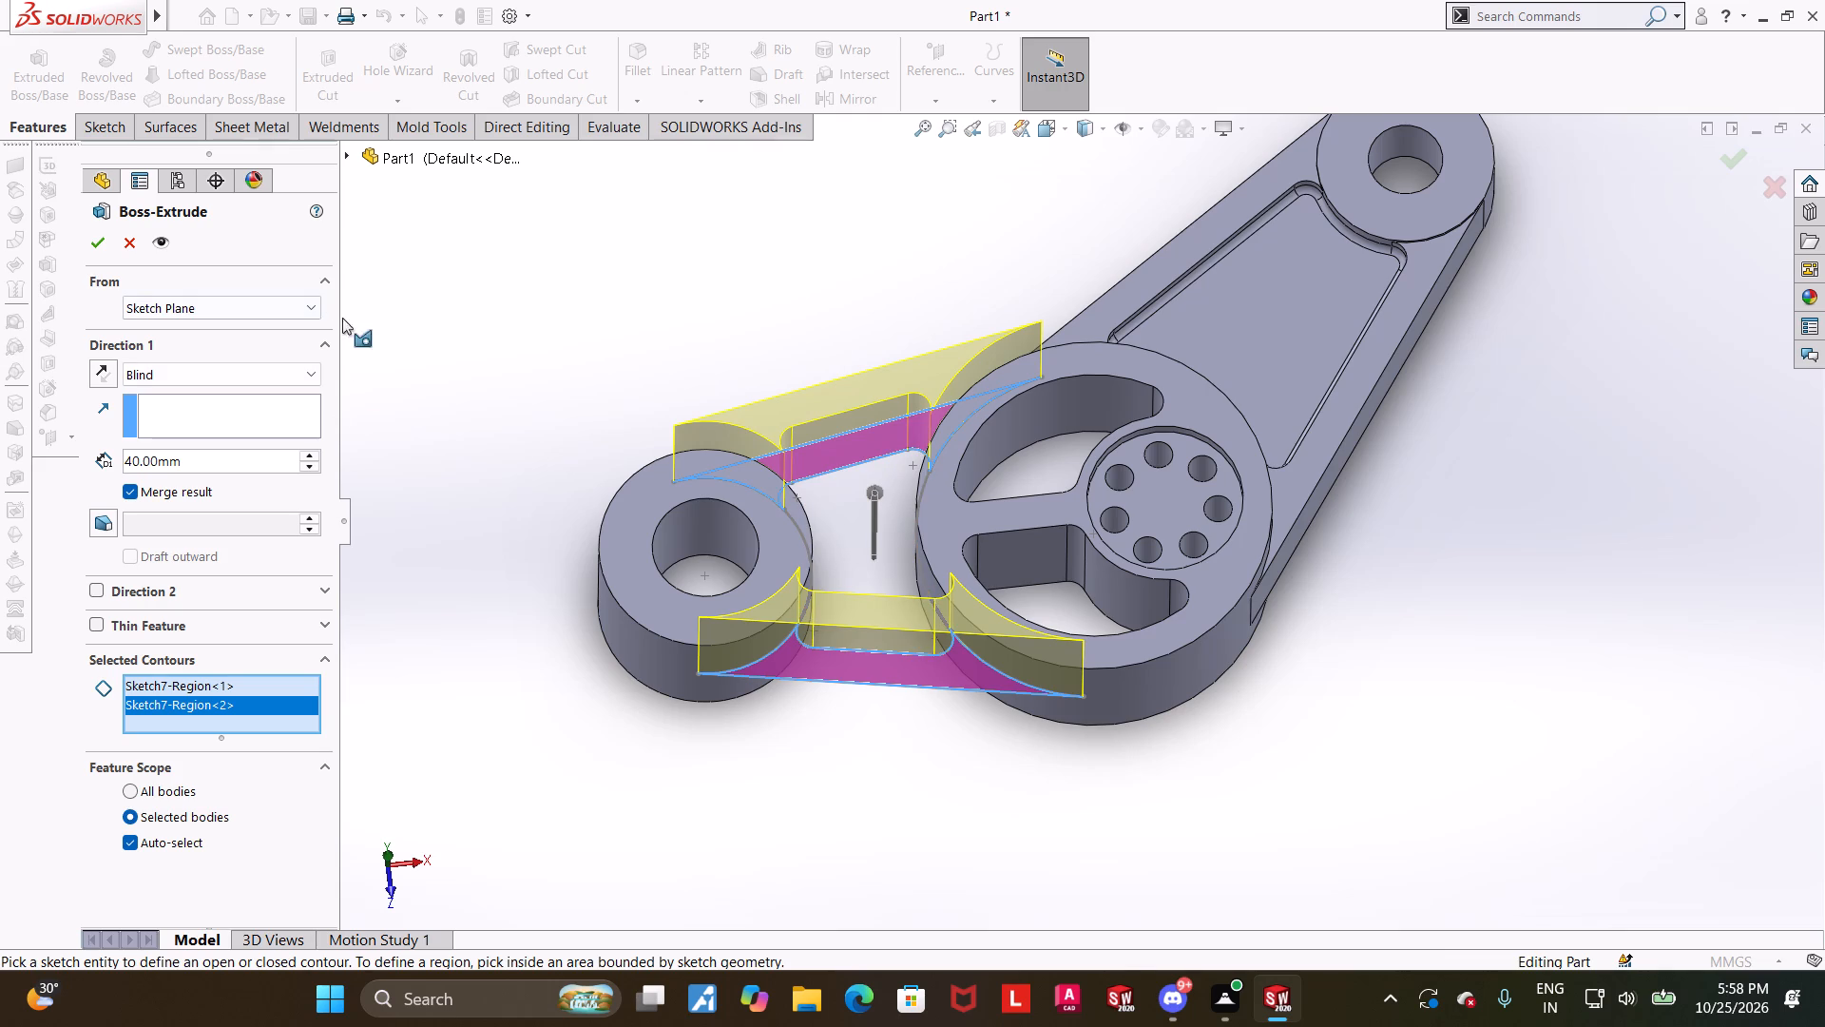
Extrude the lower and upper rail regions as a Mid Plane boss with a 20 mm depth.
click(196, 369)
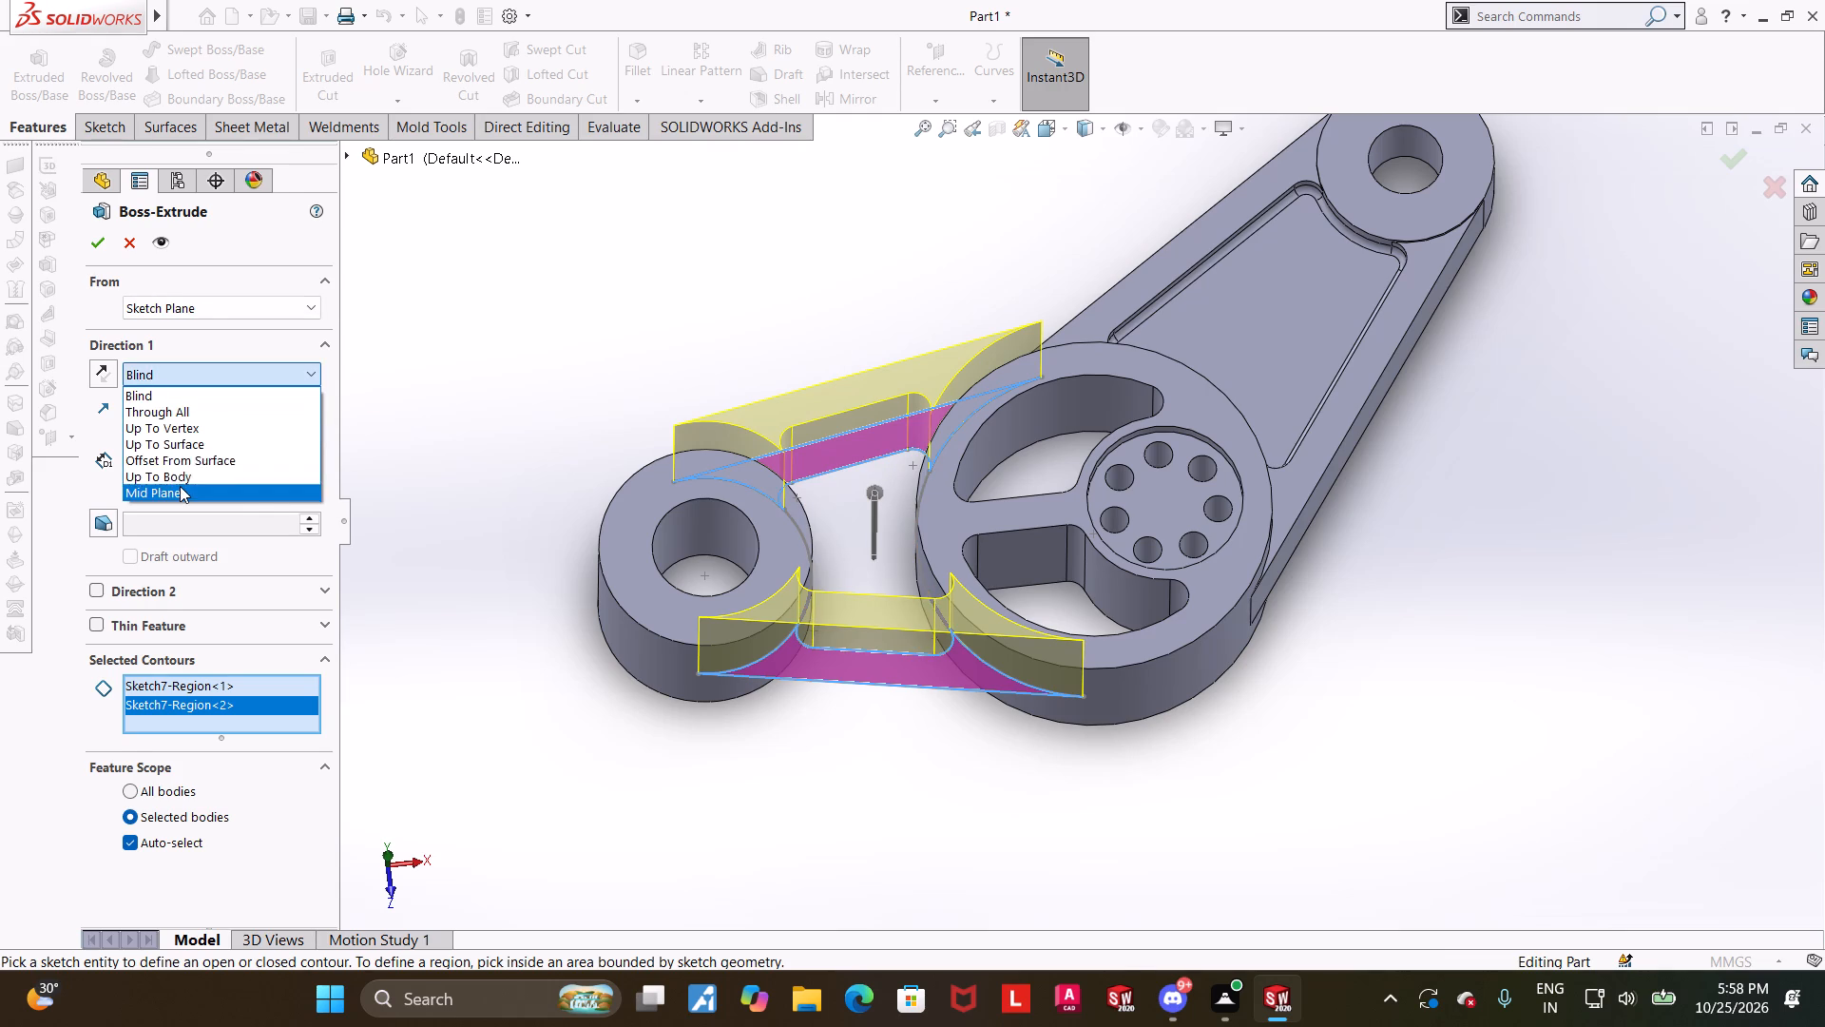
click(180, 486)
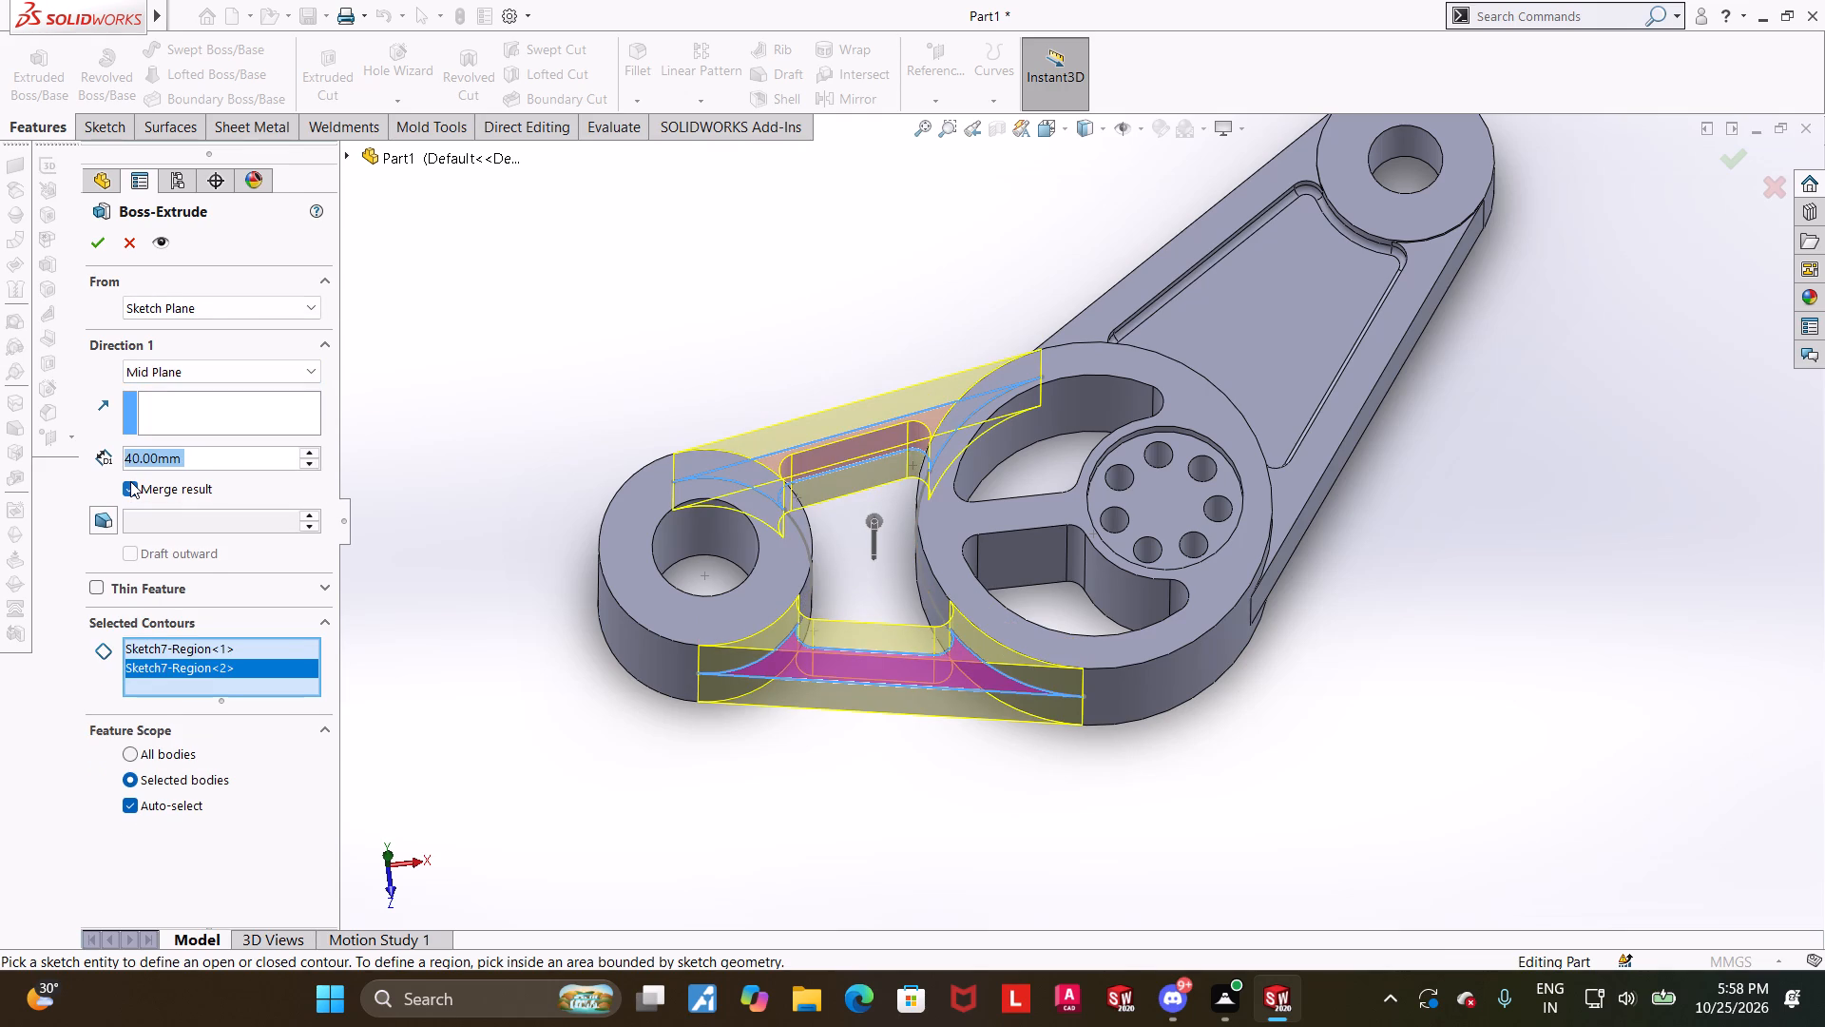
scroll(371, 542, up, 1)
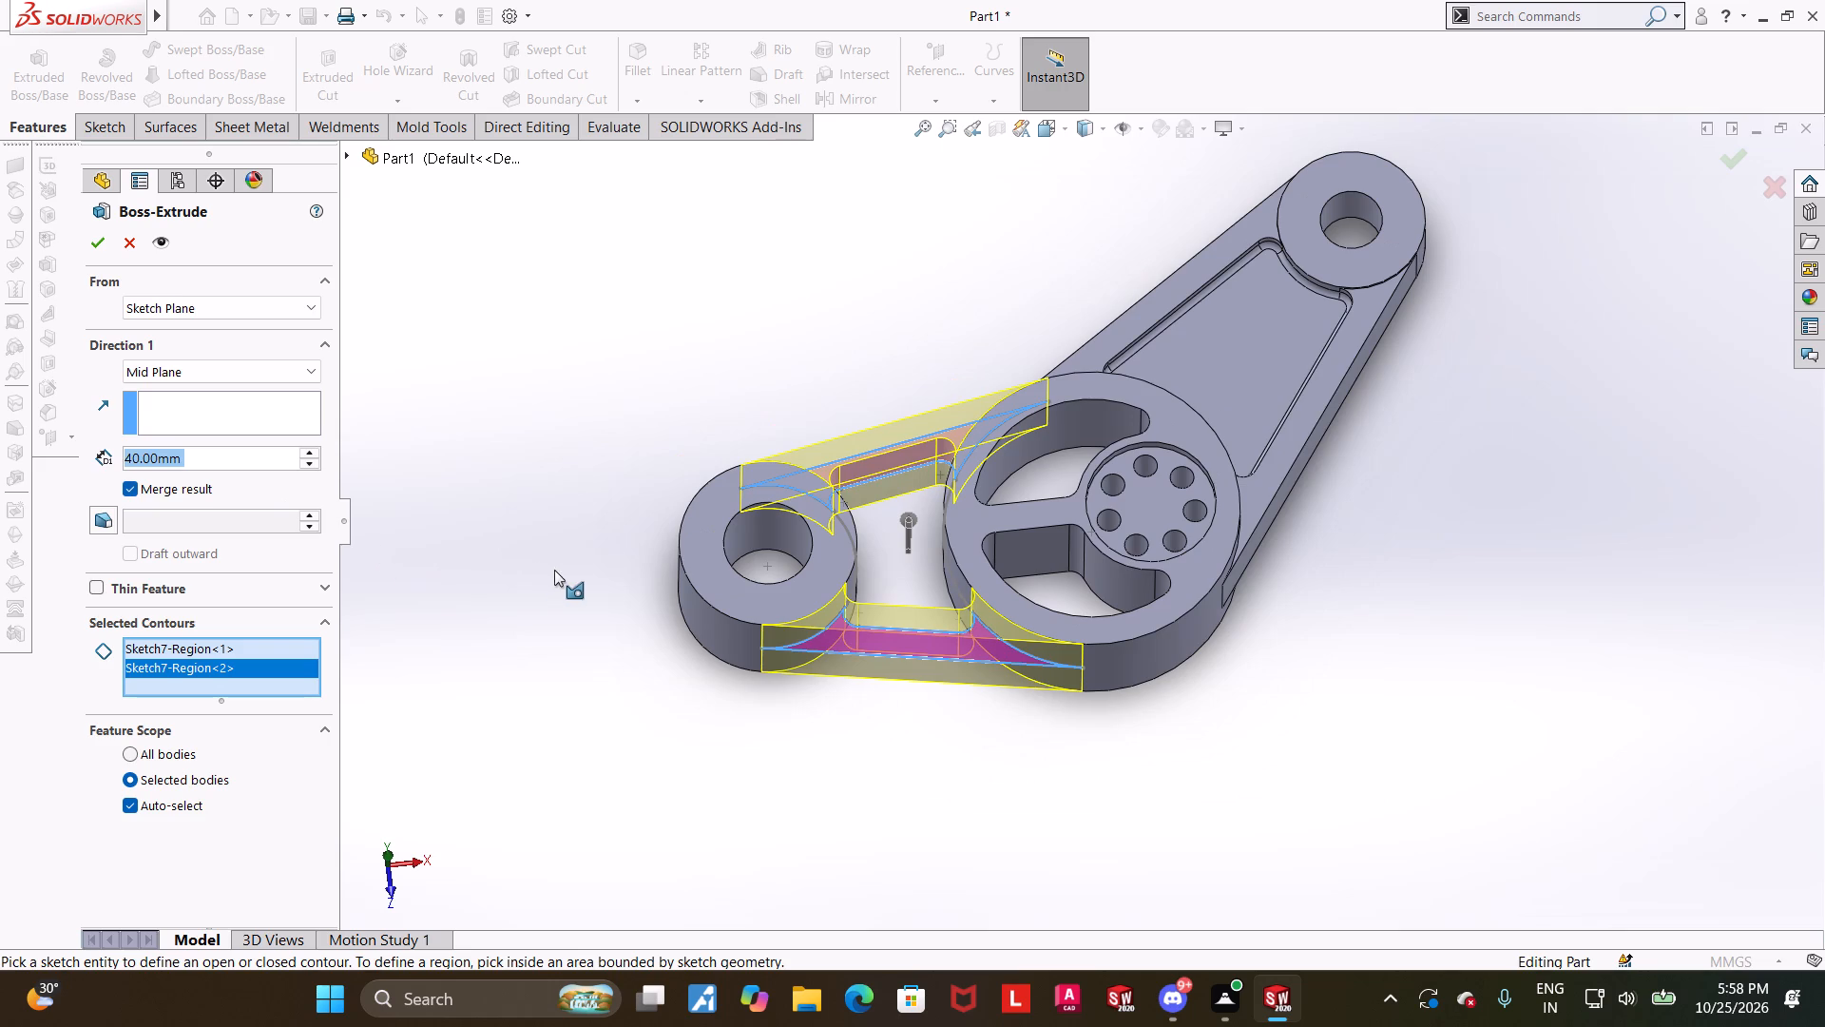
scroll(558, 573, down, 1)
scroll(652, 552, down, 1)
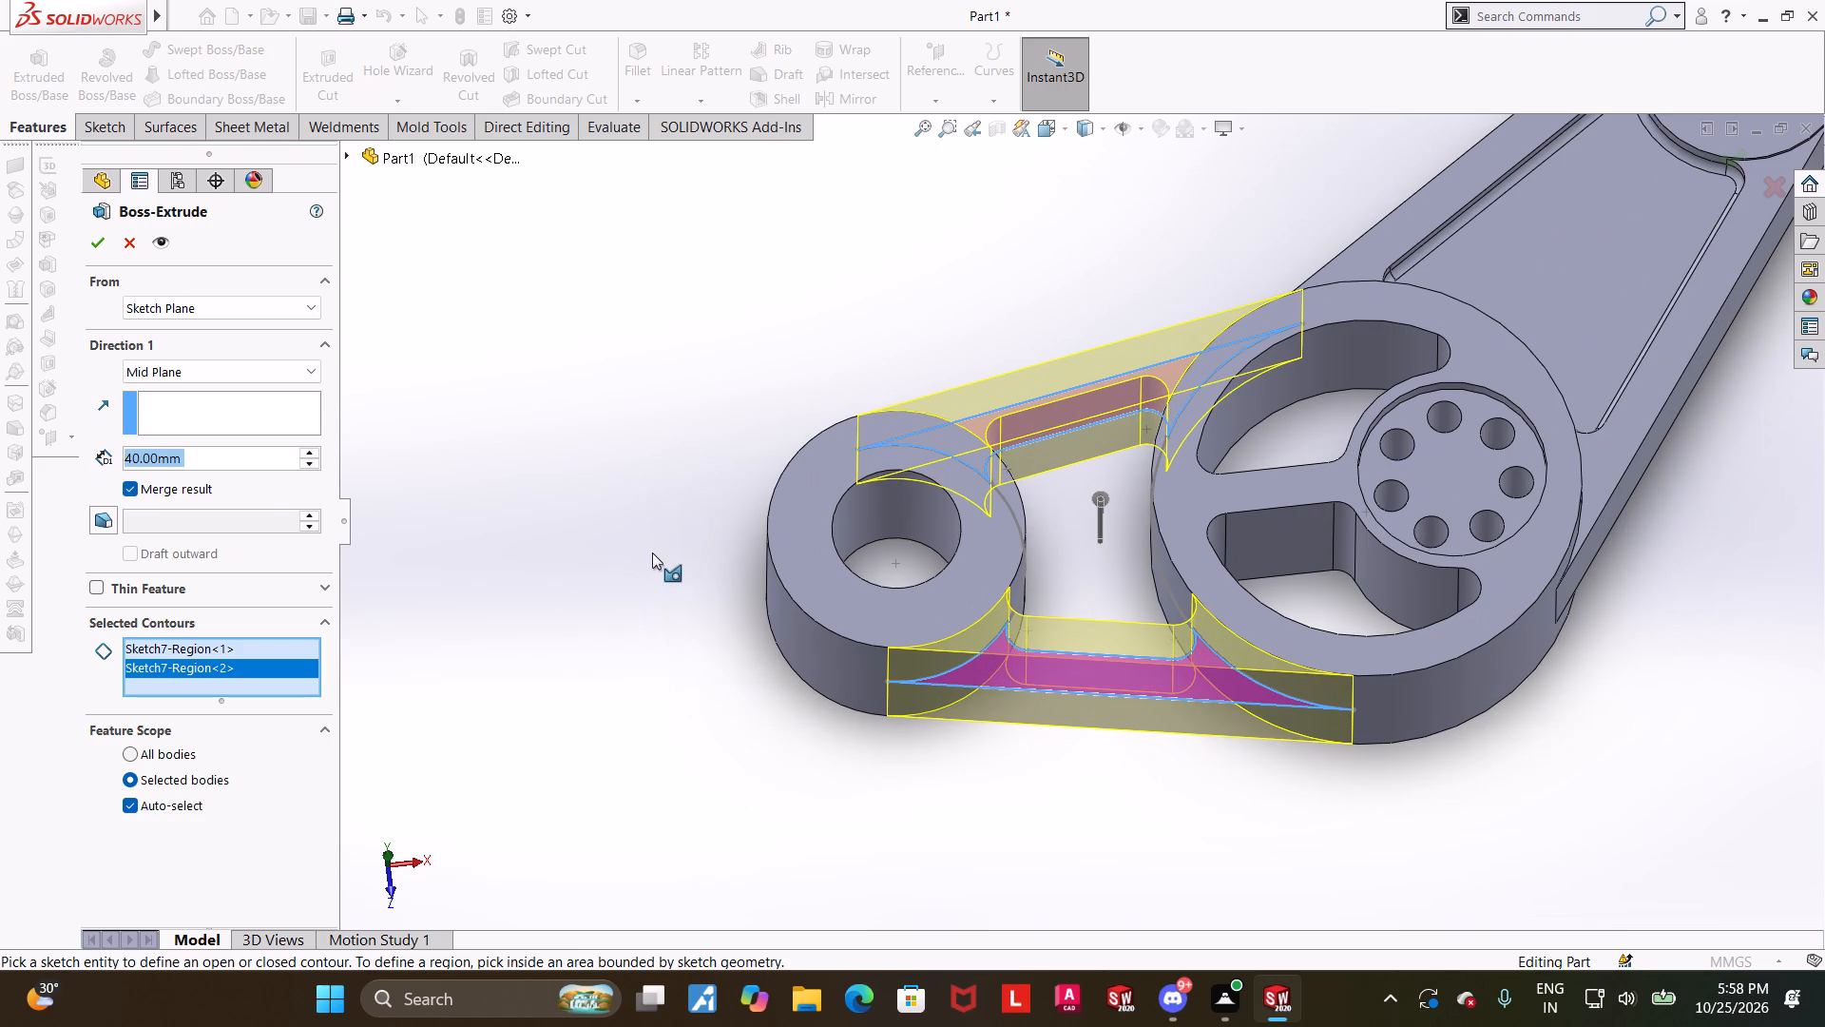
scroll(652, 552, up, 1)
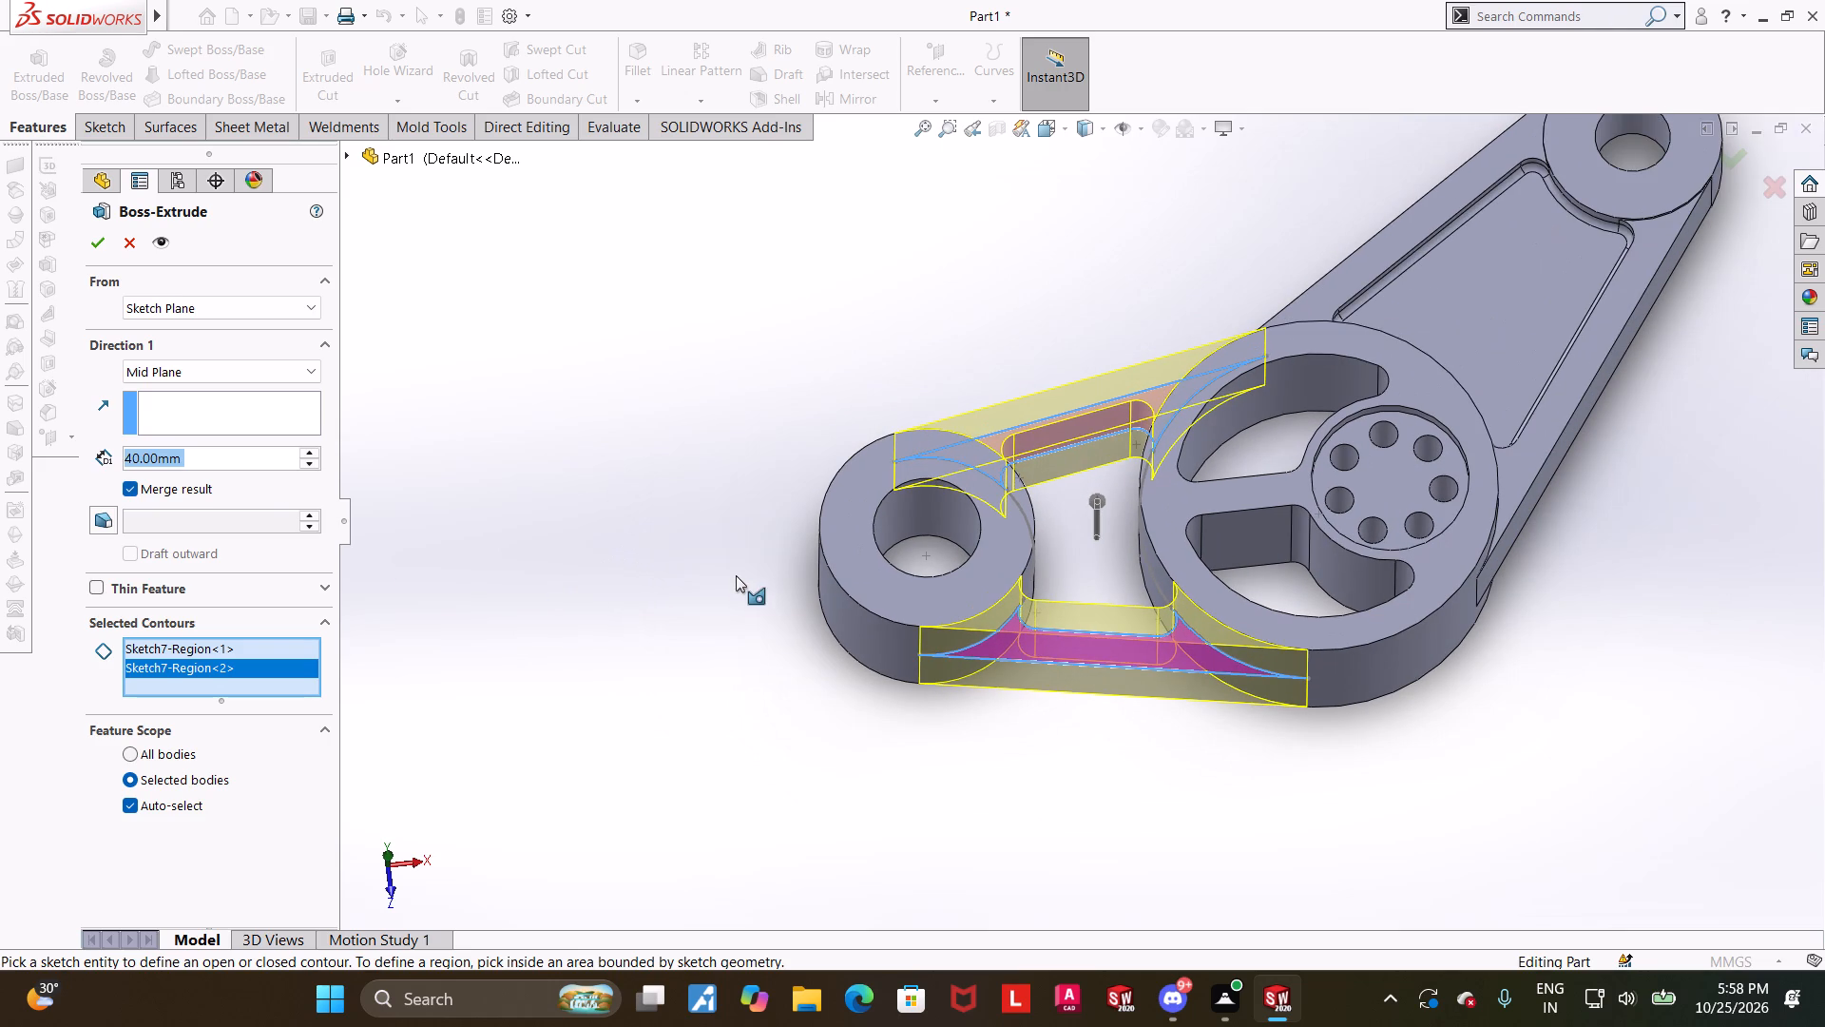
scroll(1497, 527, down, 1)
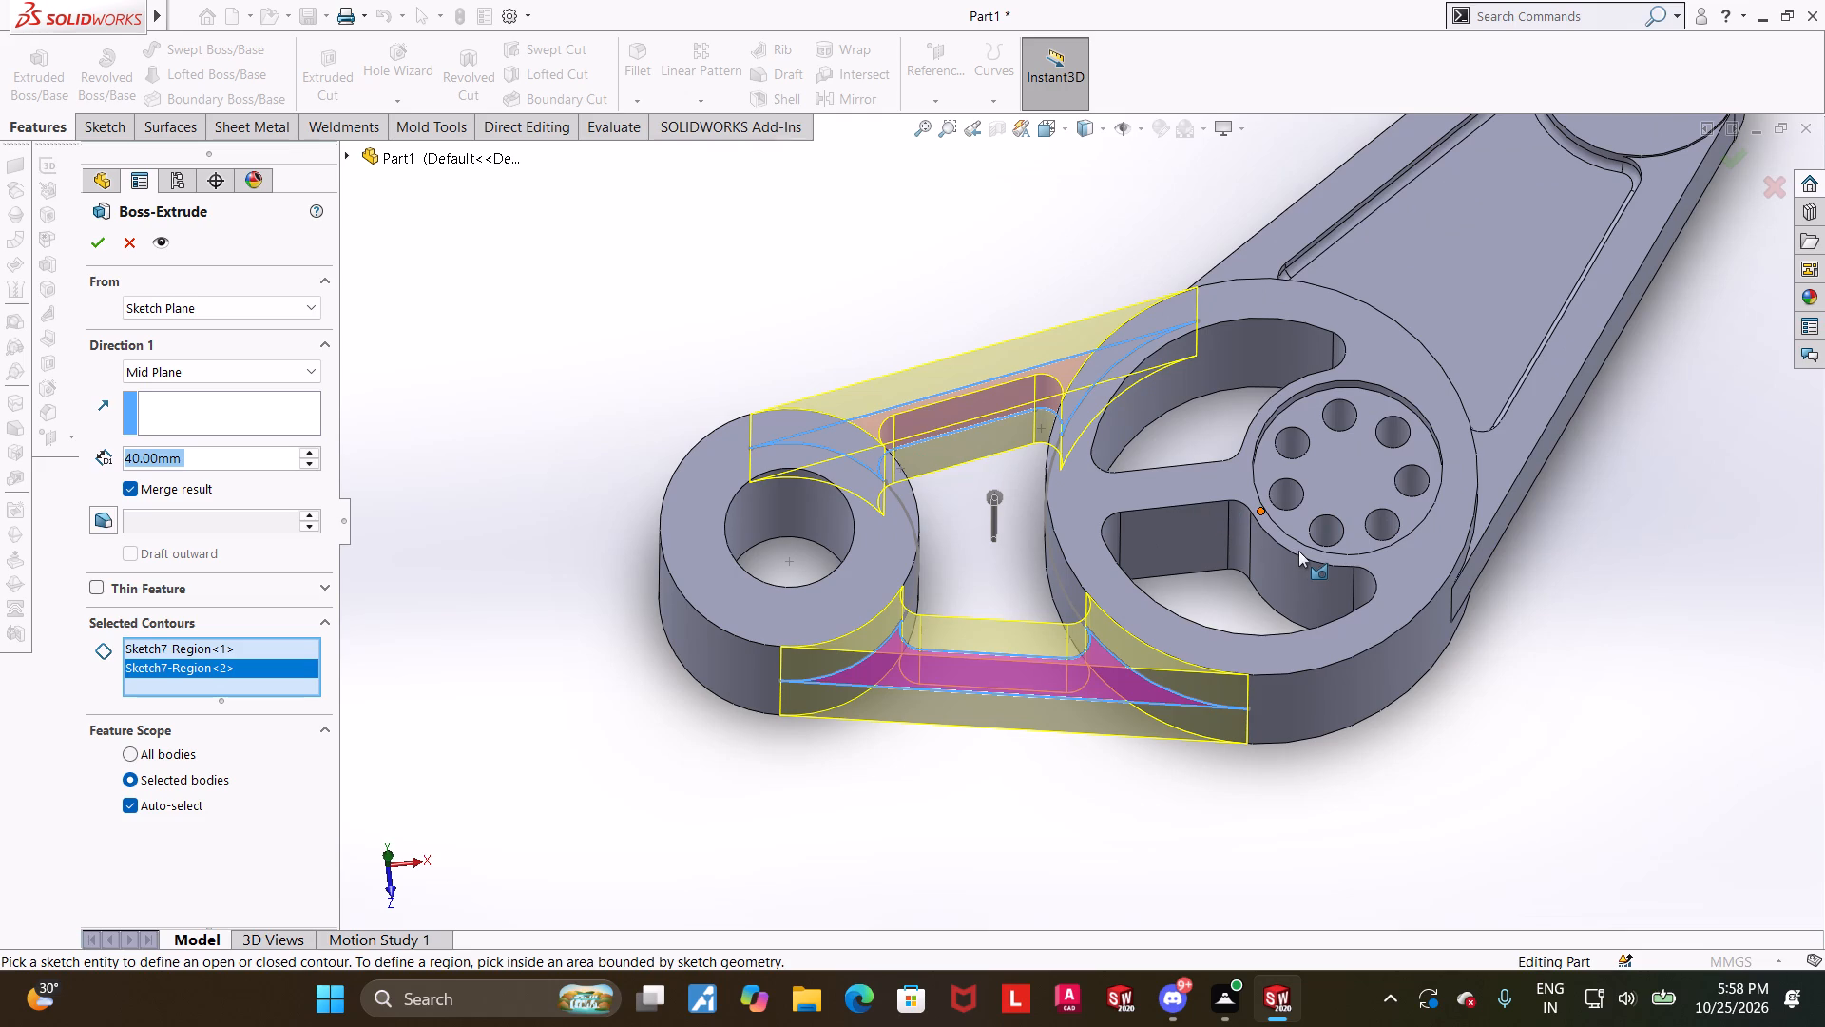
scroll(1065, 533, up, 2)
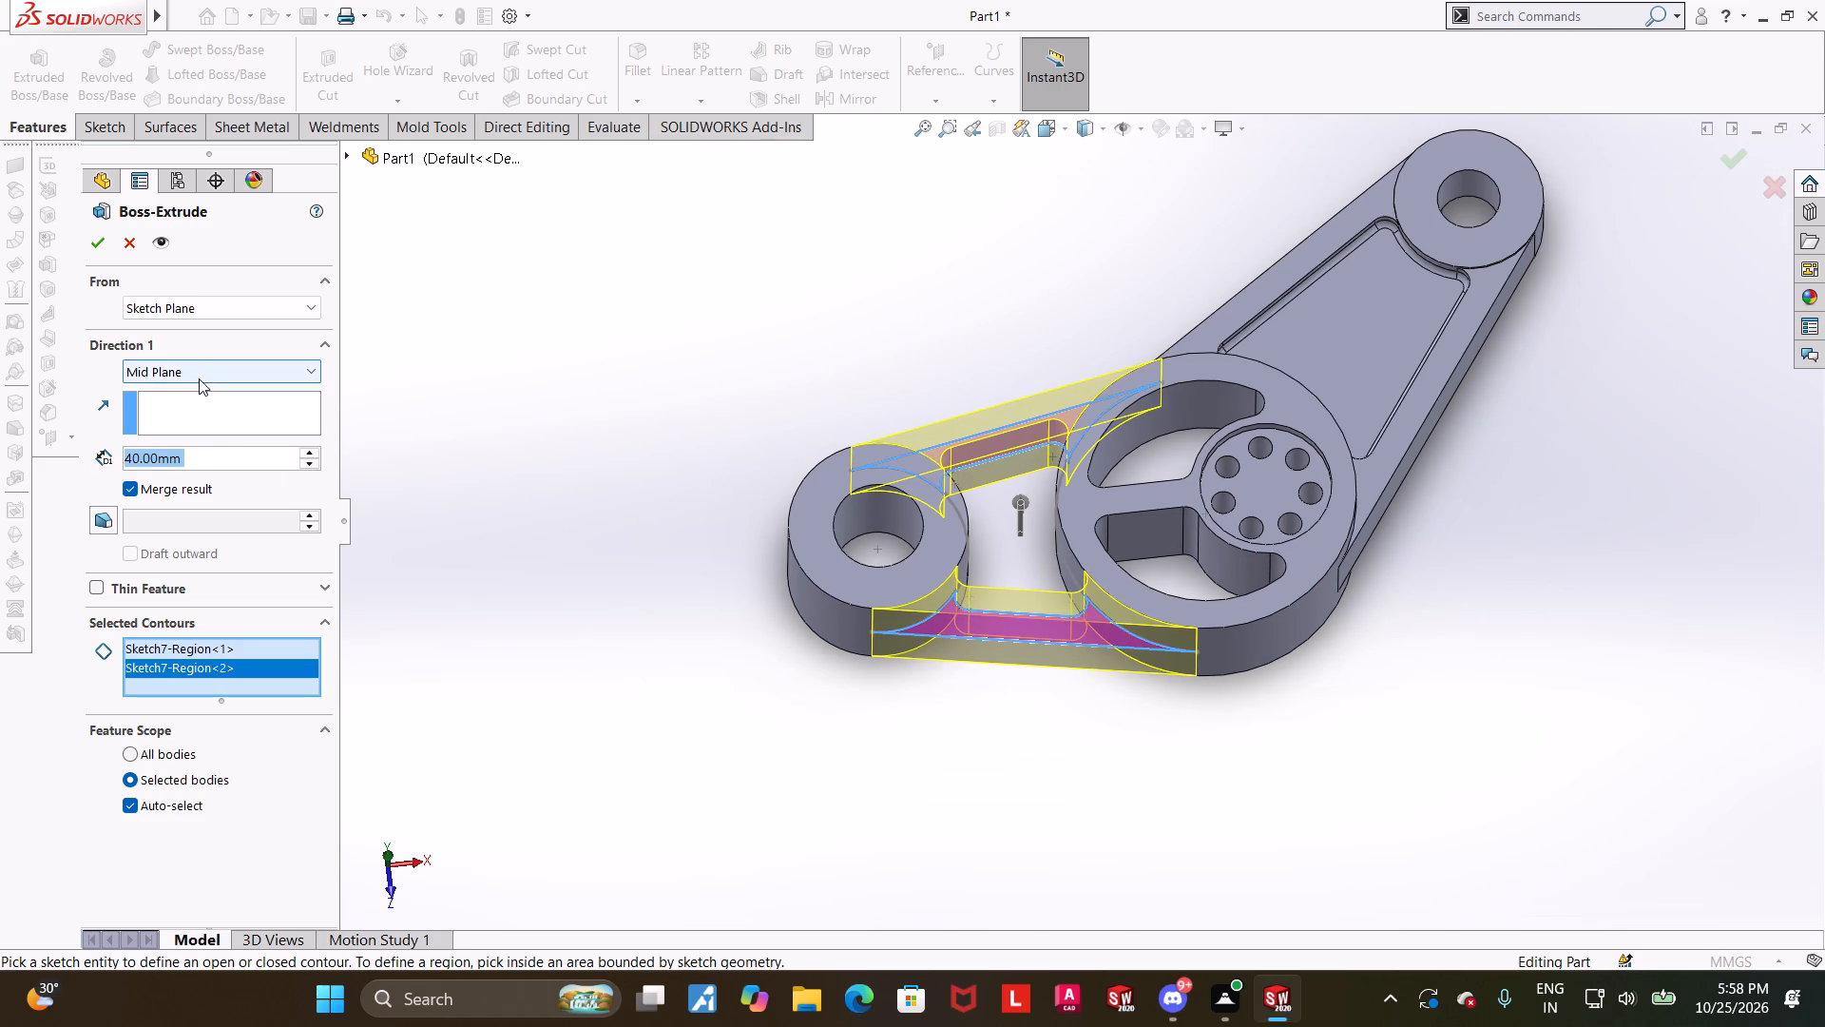
scroll(1412, 691, up, 2)
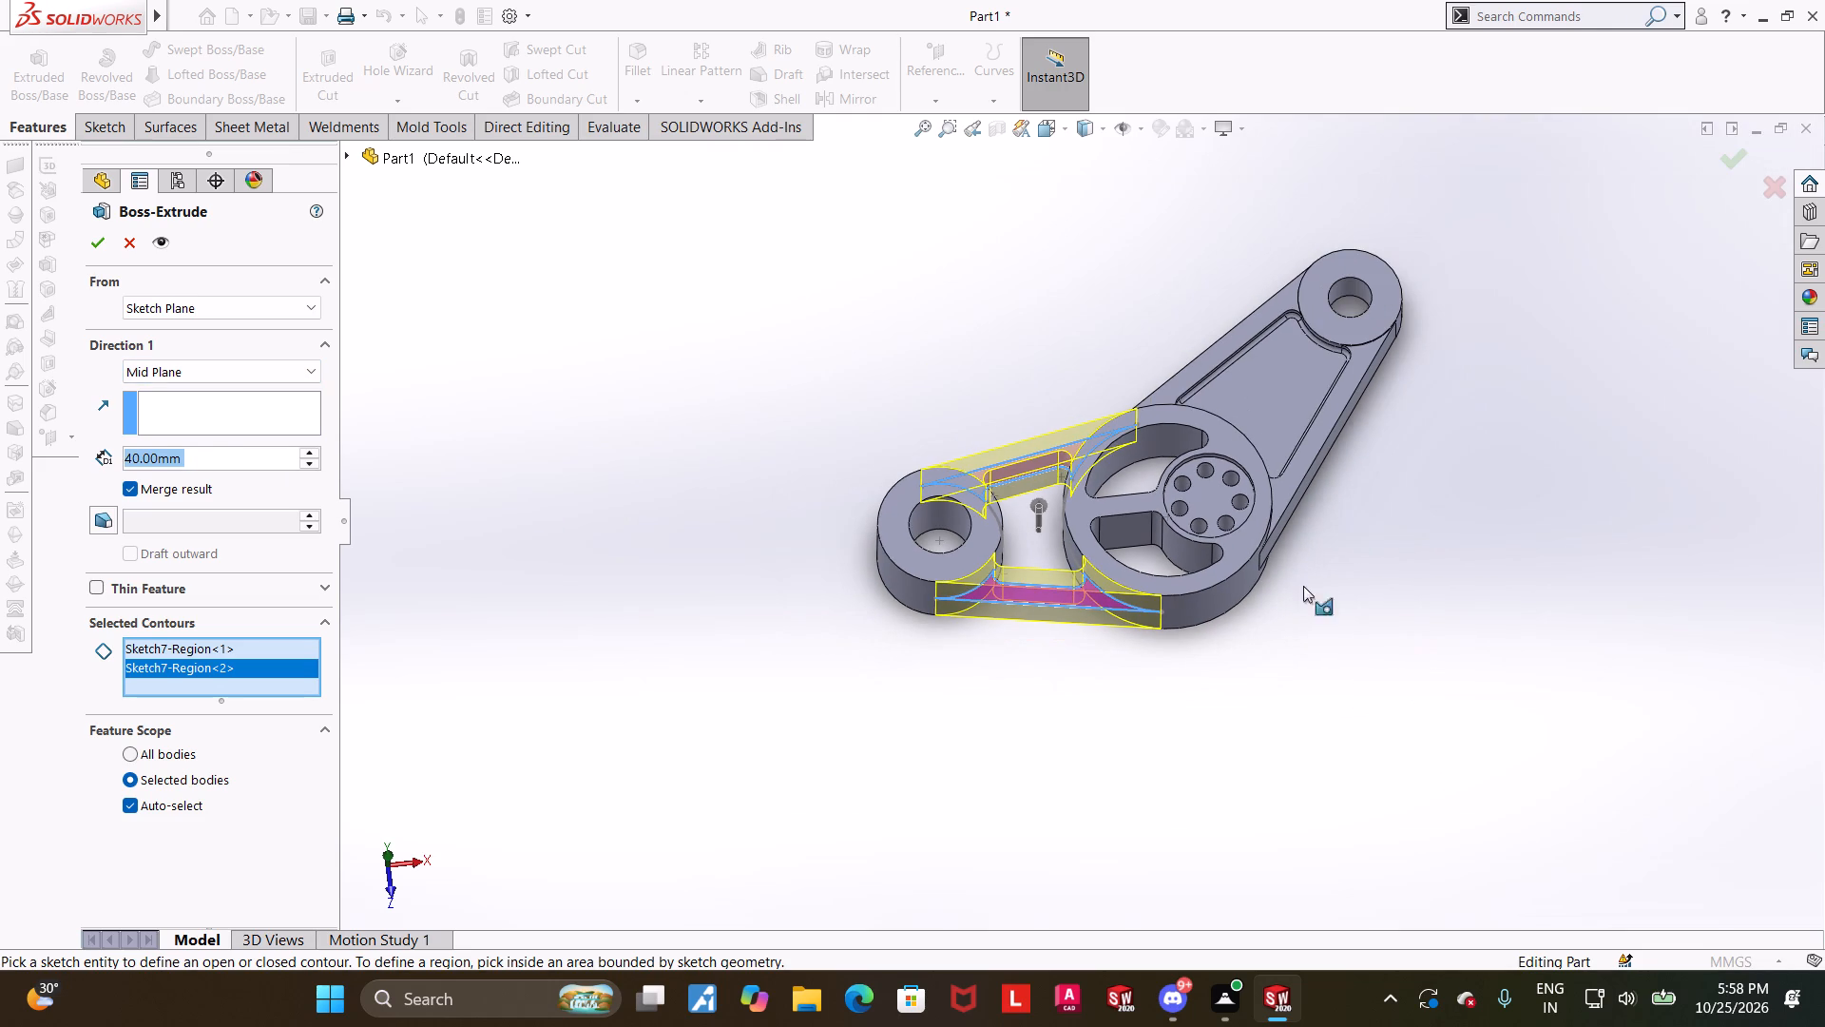
scroll(1063, 508, down, 2)
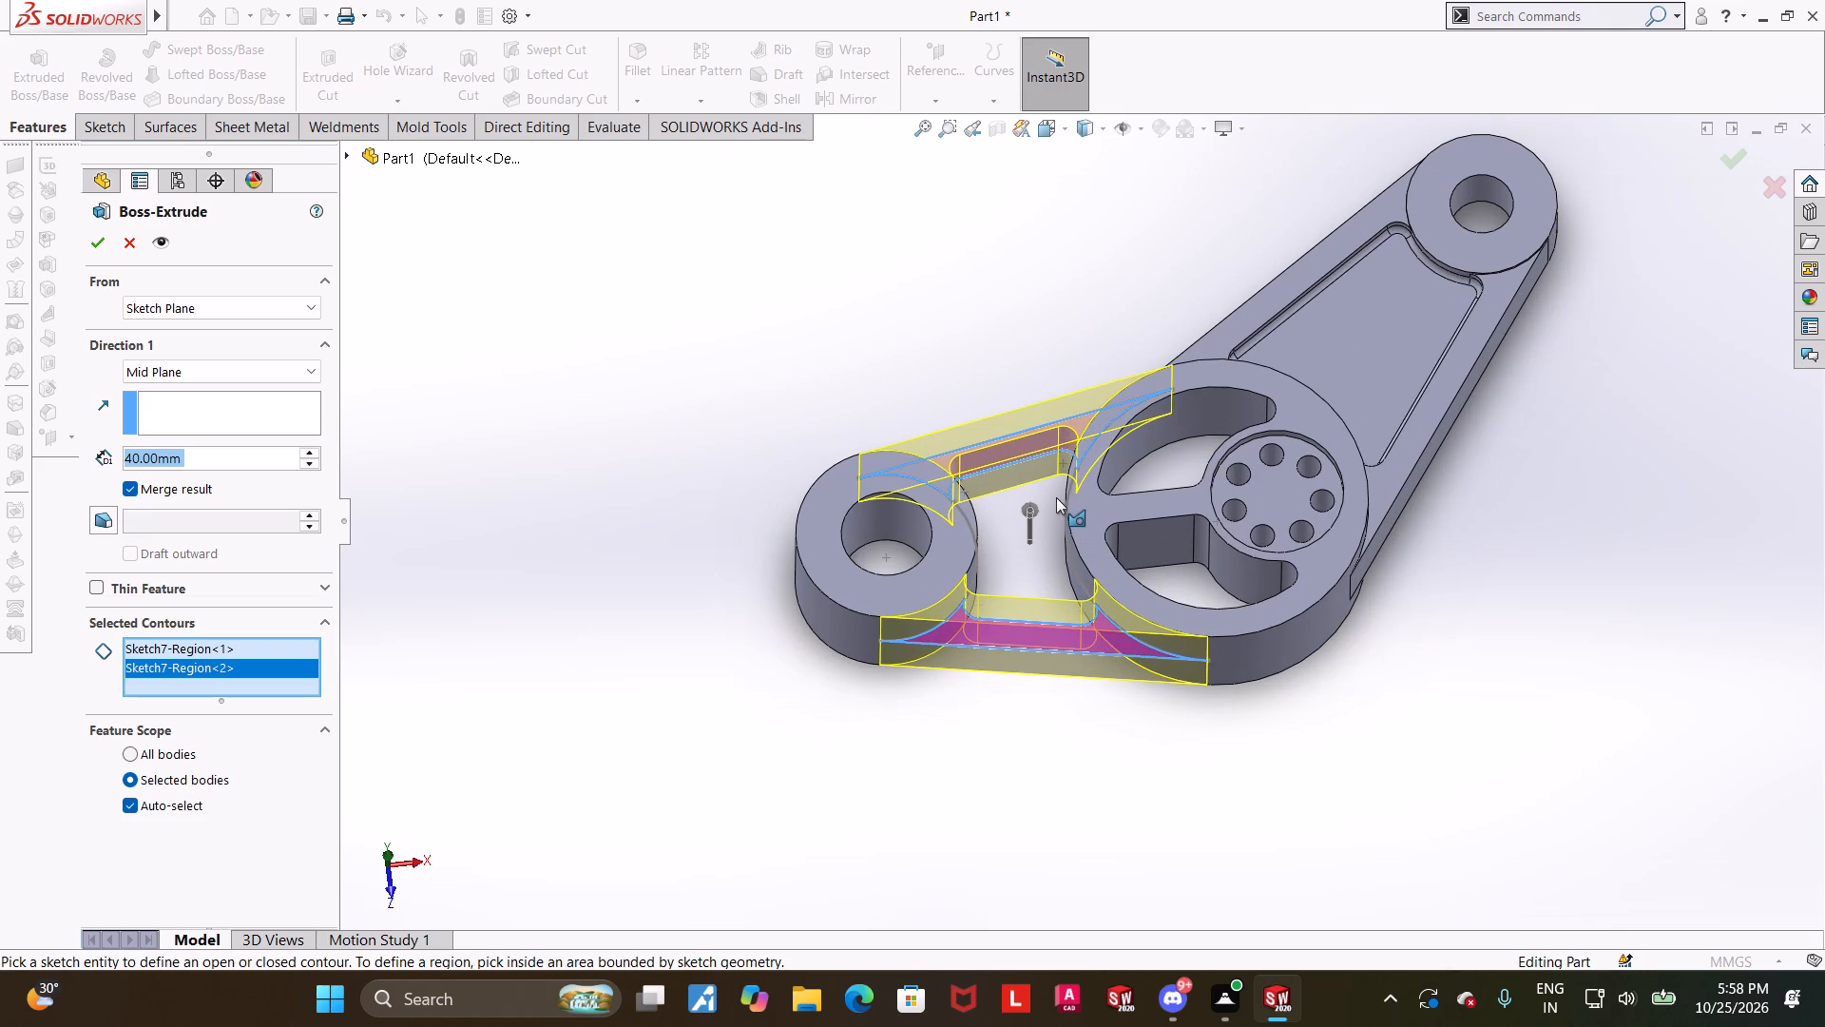
scroll(1056, 497, up, 1)
scroll(1056, 497, down, 1)
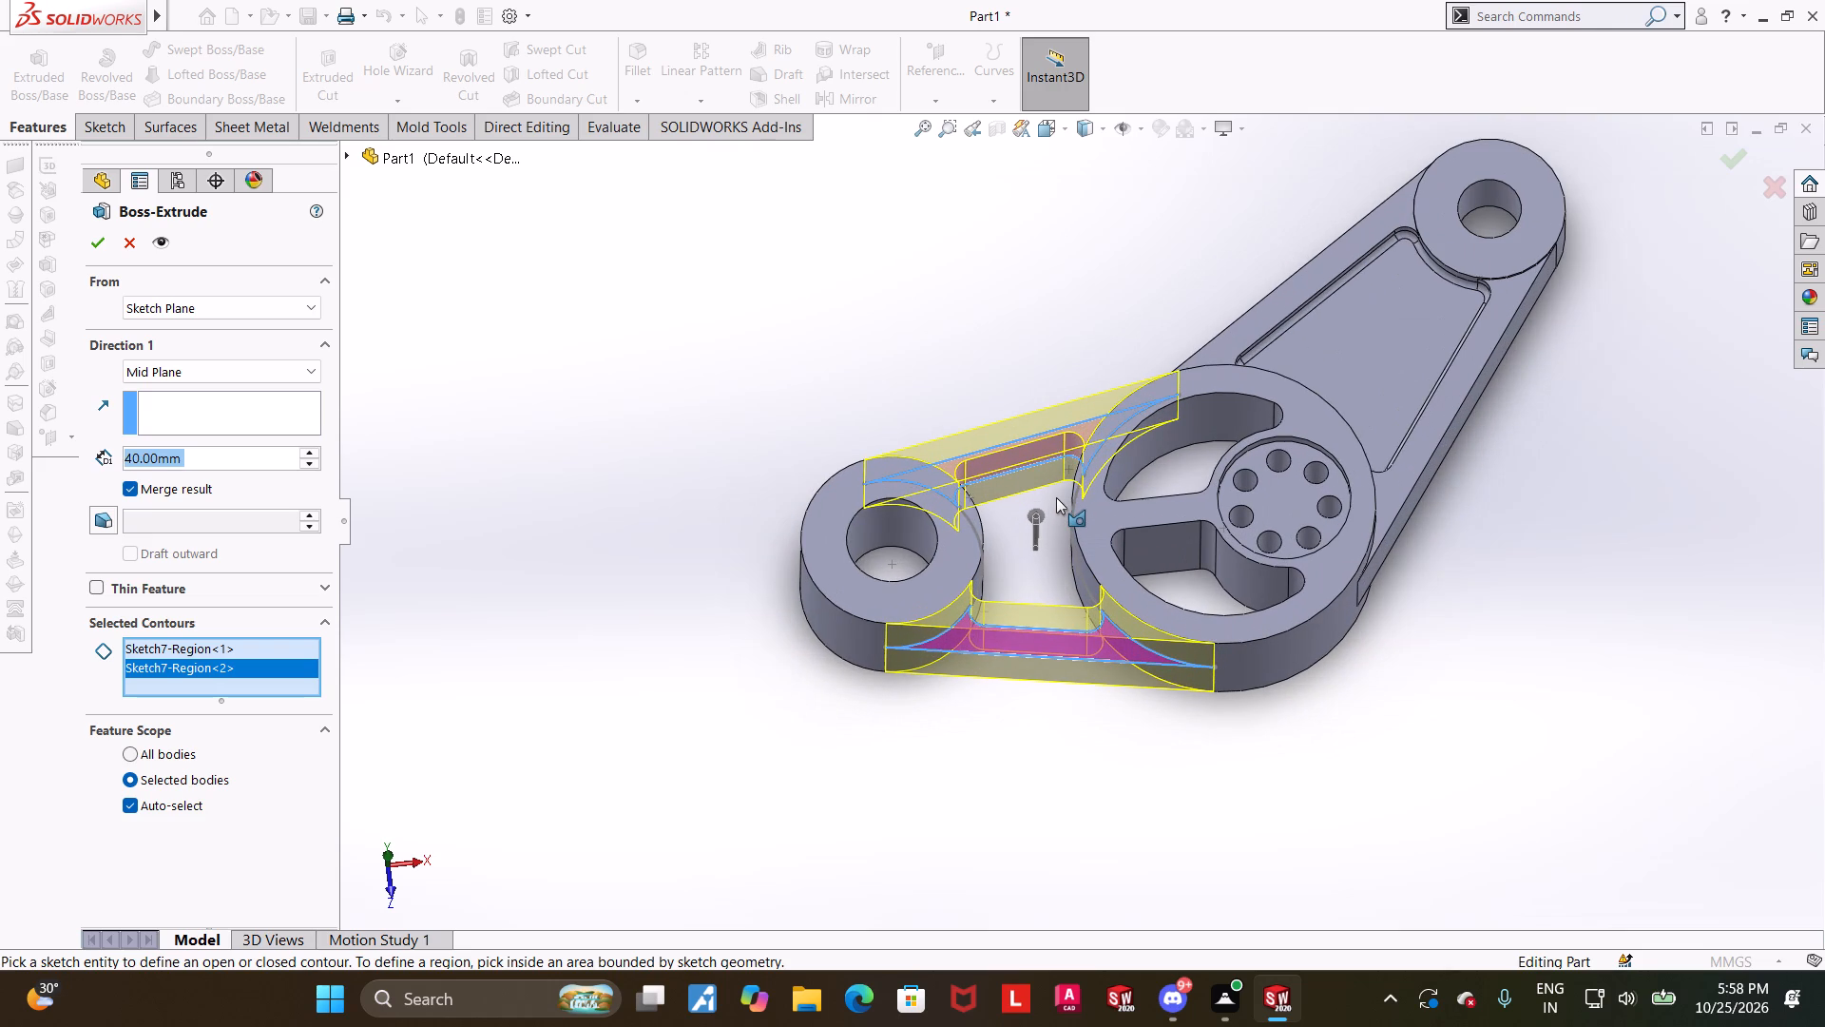
scroll(1220, 529, down, 1)
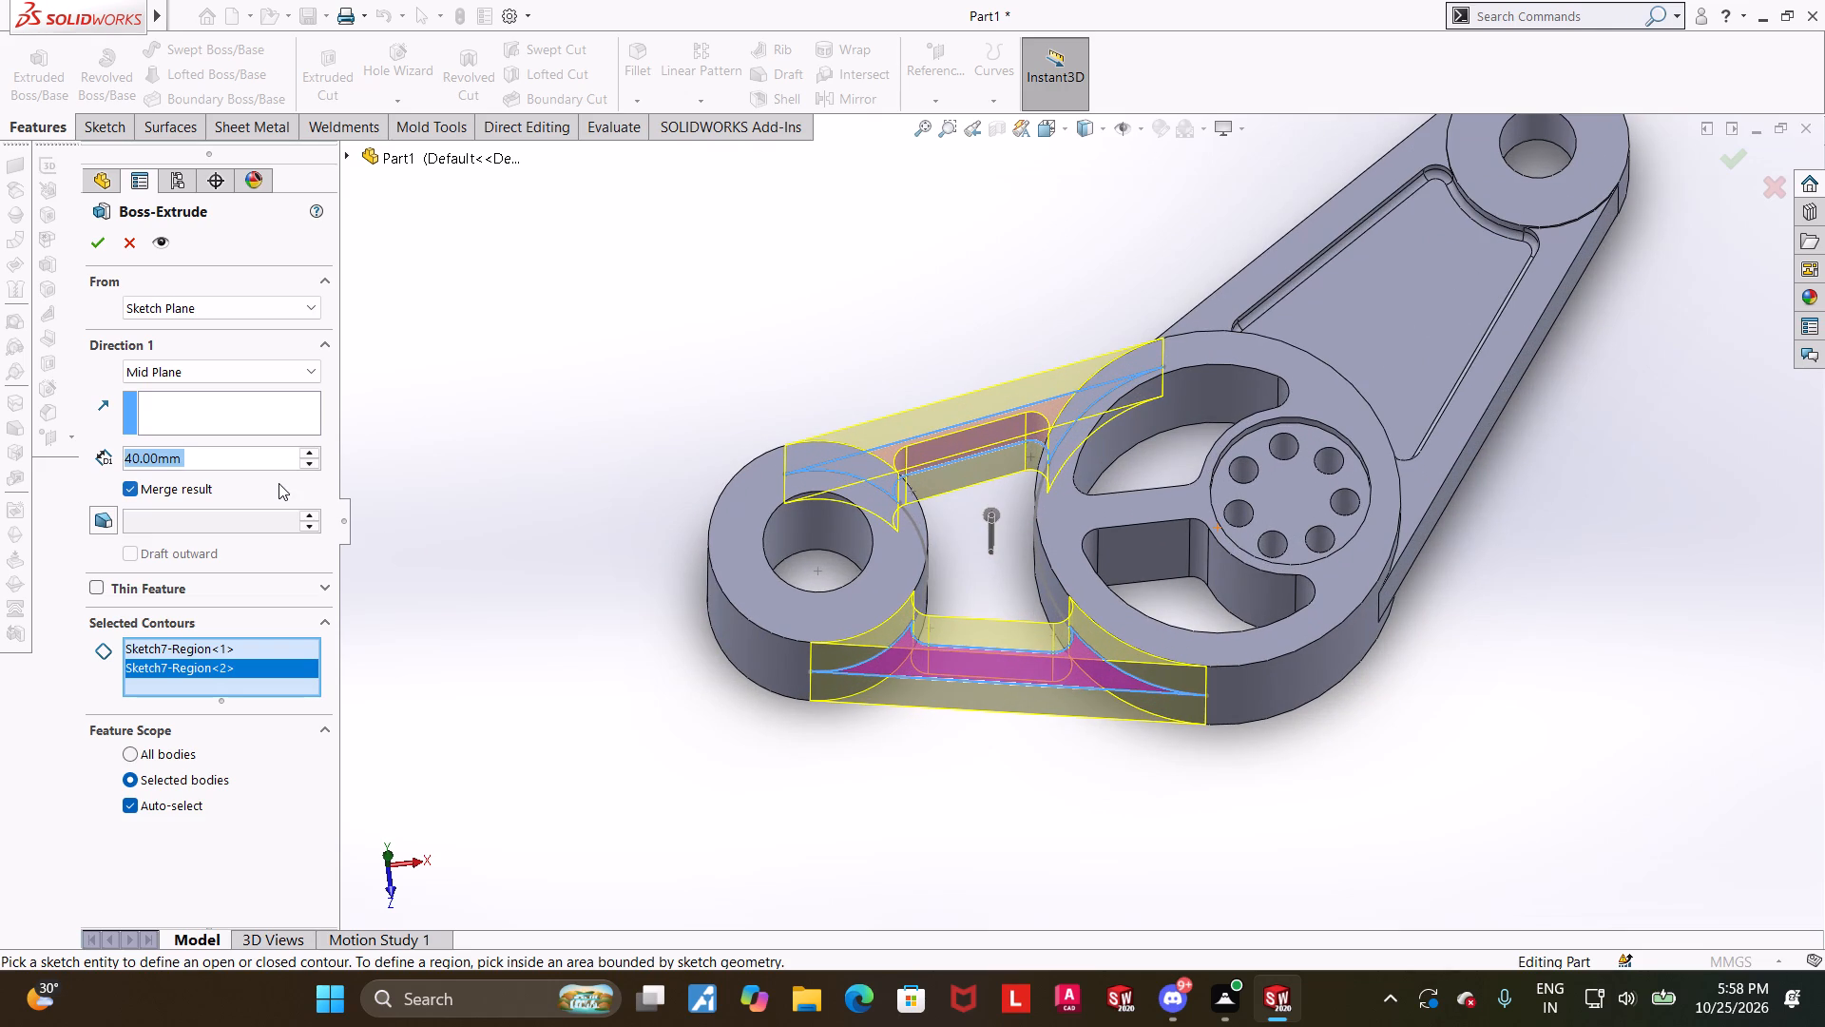
text(20)
key(Return)
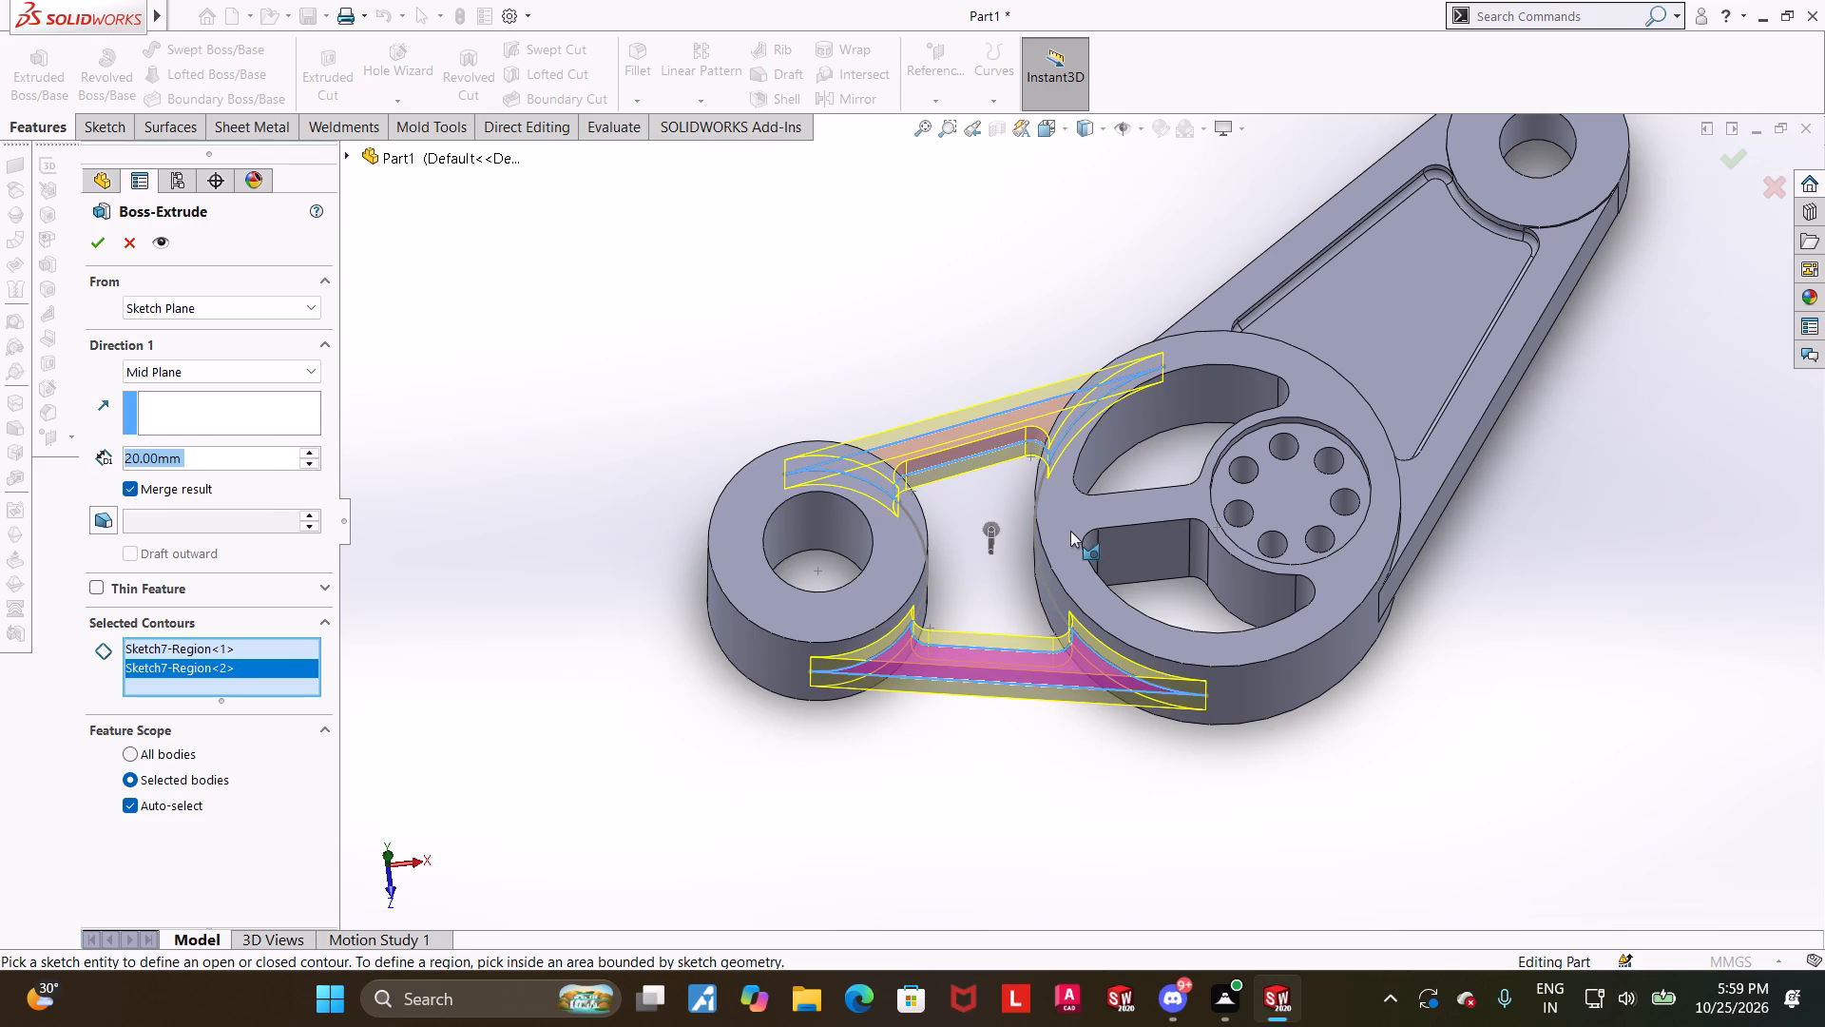
scroll(1070, 531, up, 1)
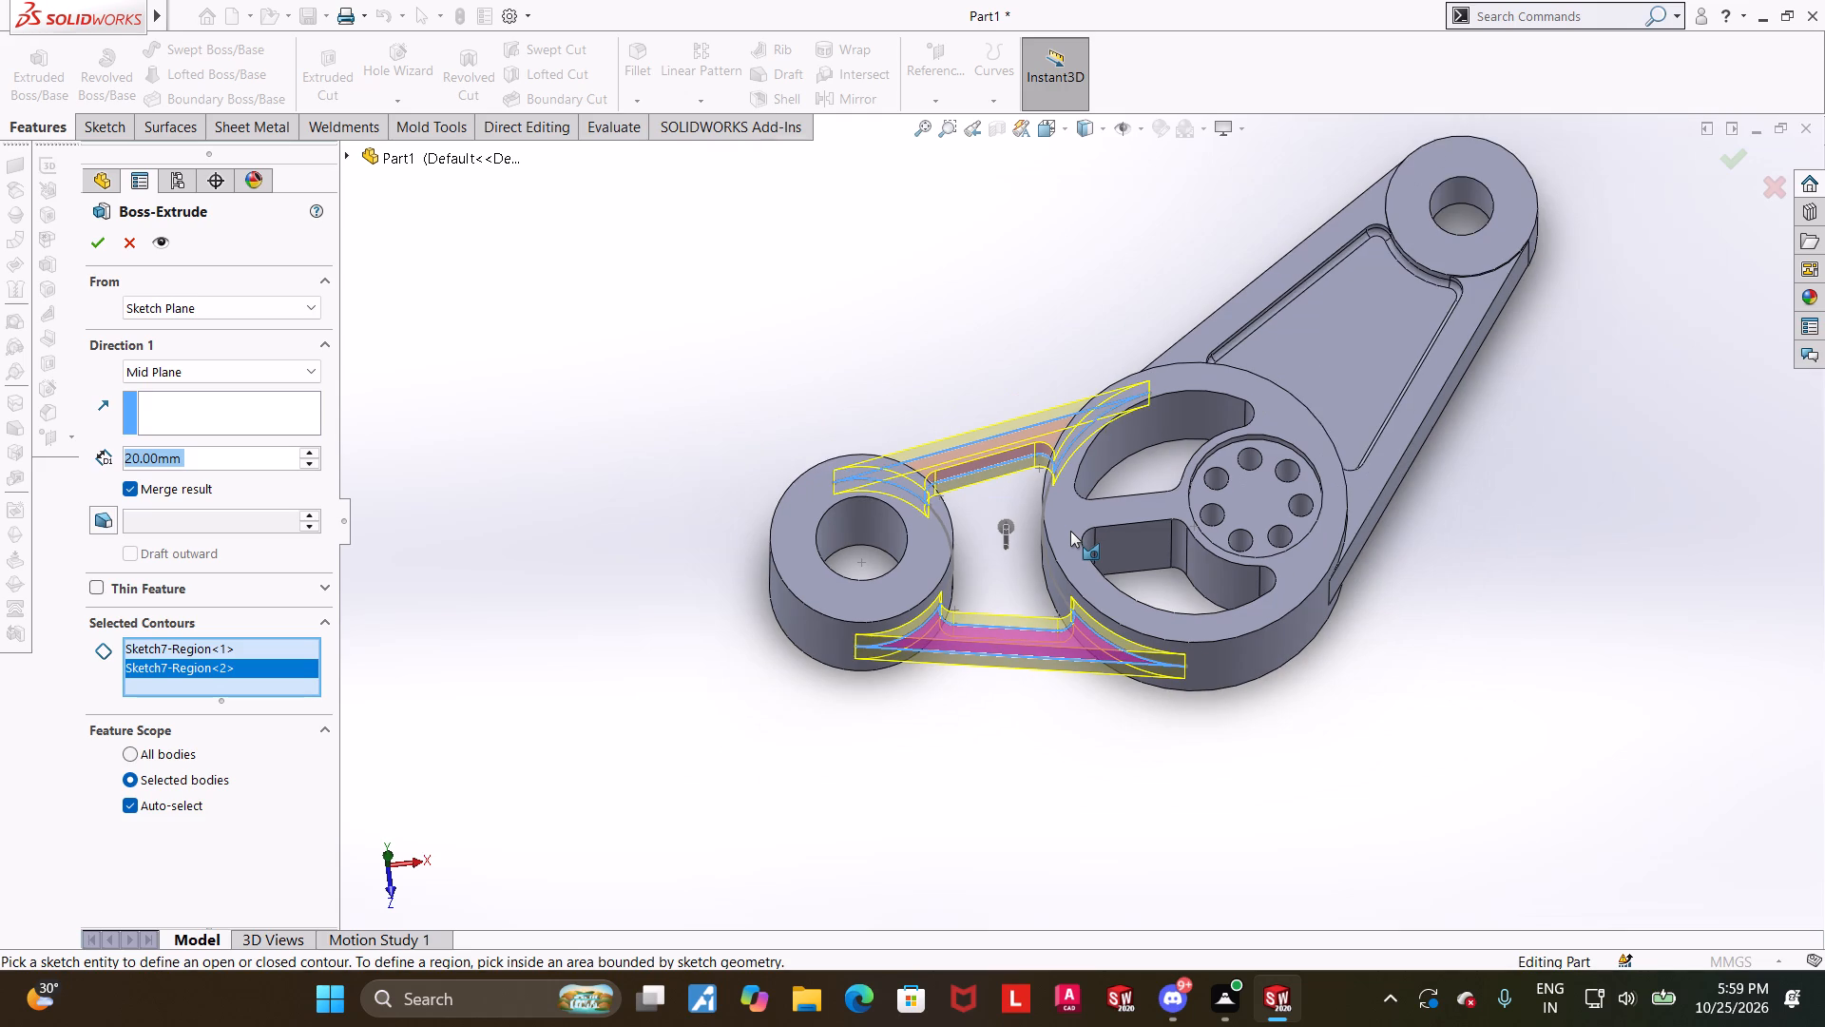
scroll(1124, 531, down, 1)
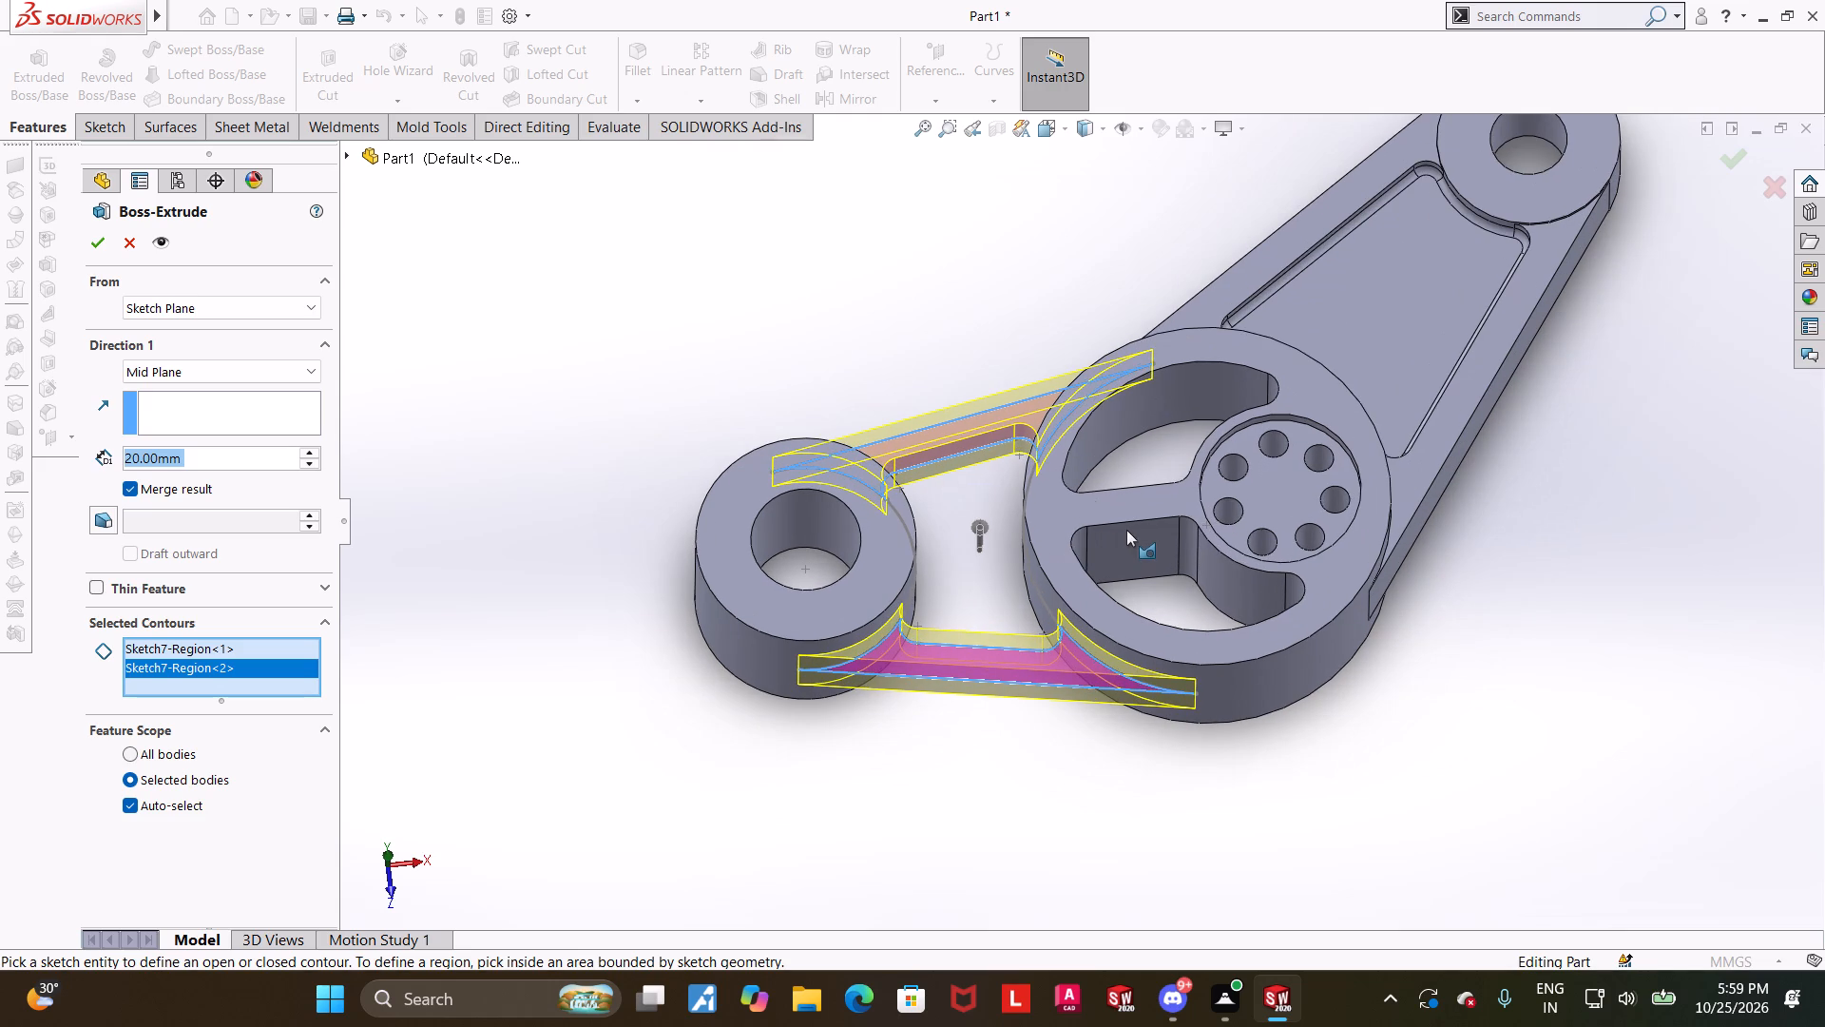
click(91, 242)
click(696, 316)
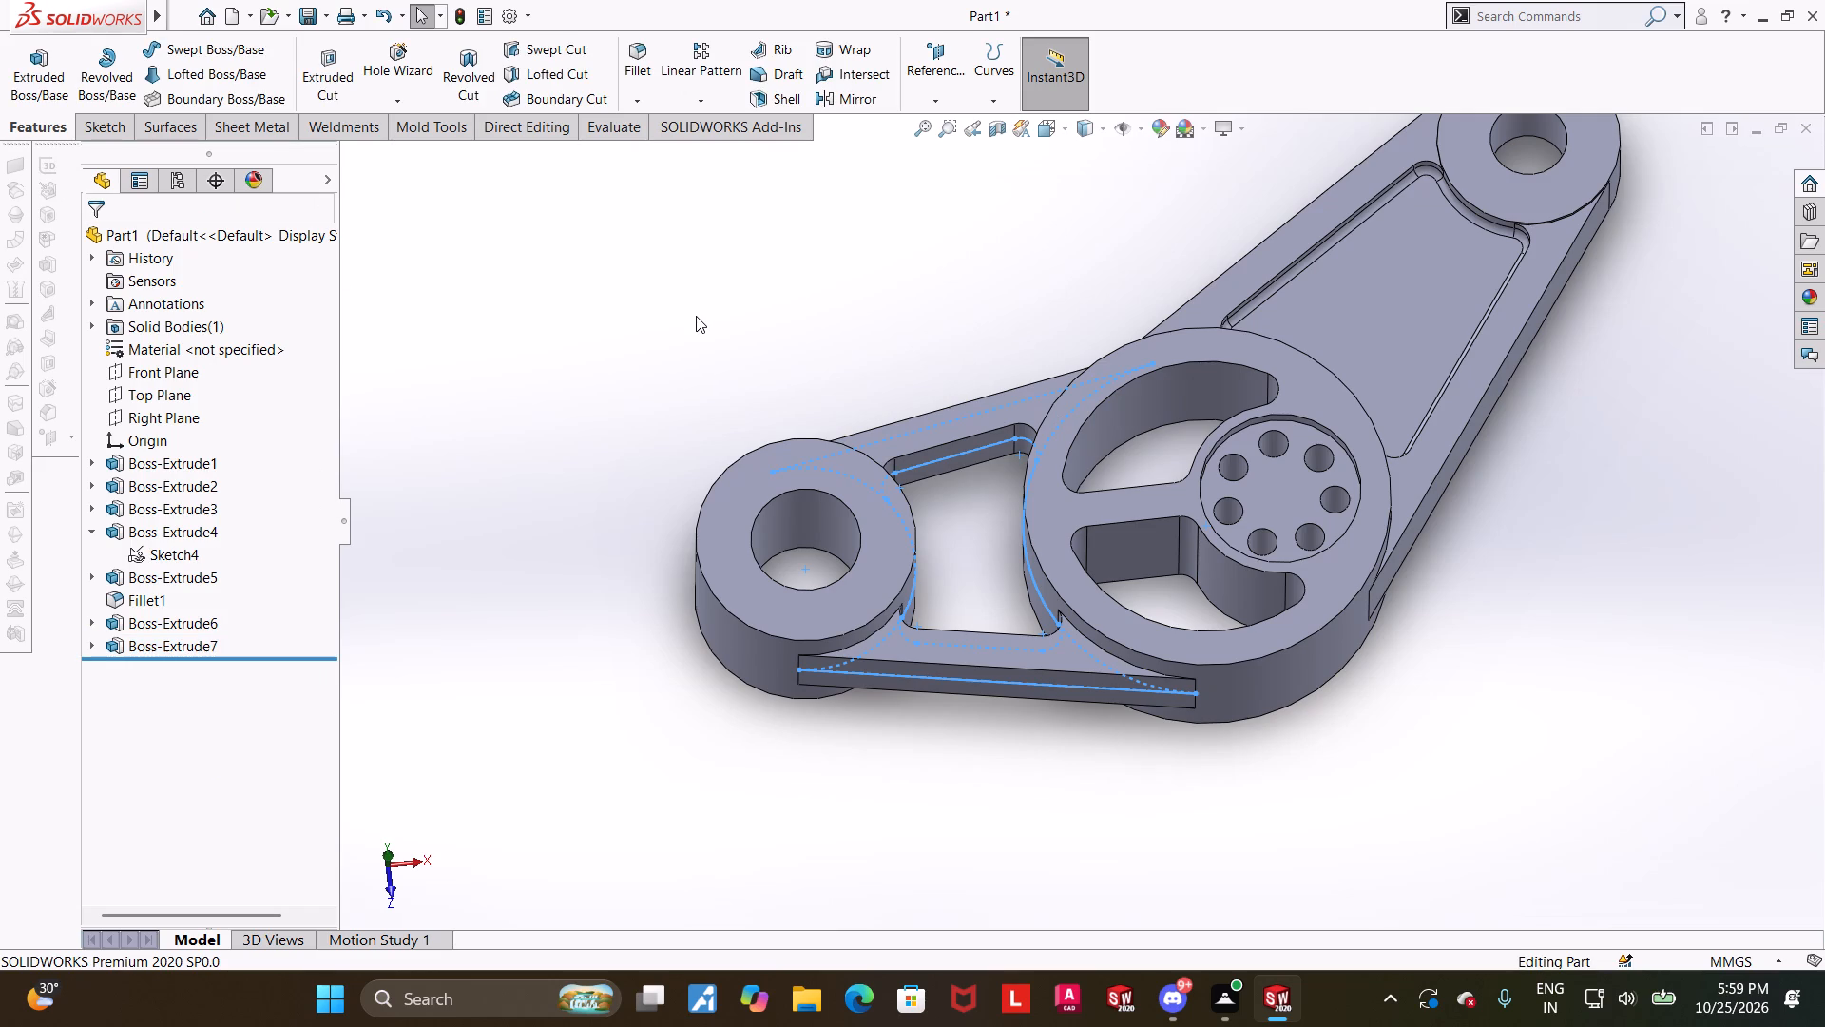
Show the sketch of the new rail extrusion in the model.
scroll(1091, 503, up, 3)
scroll(1515, 470, down, 3)
scroll(1415, 517, up, 3)
click(1181, 602)
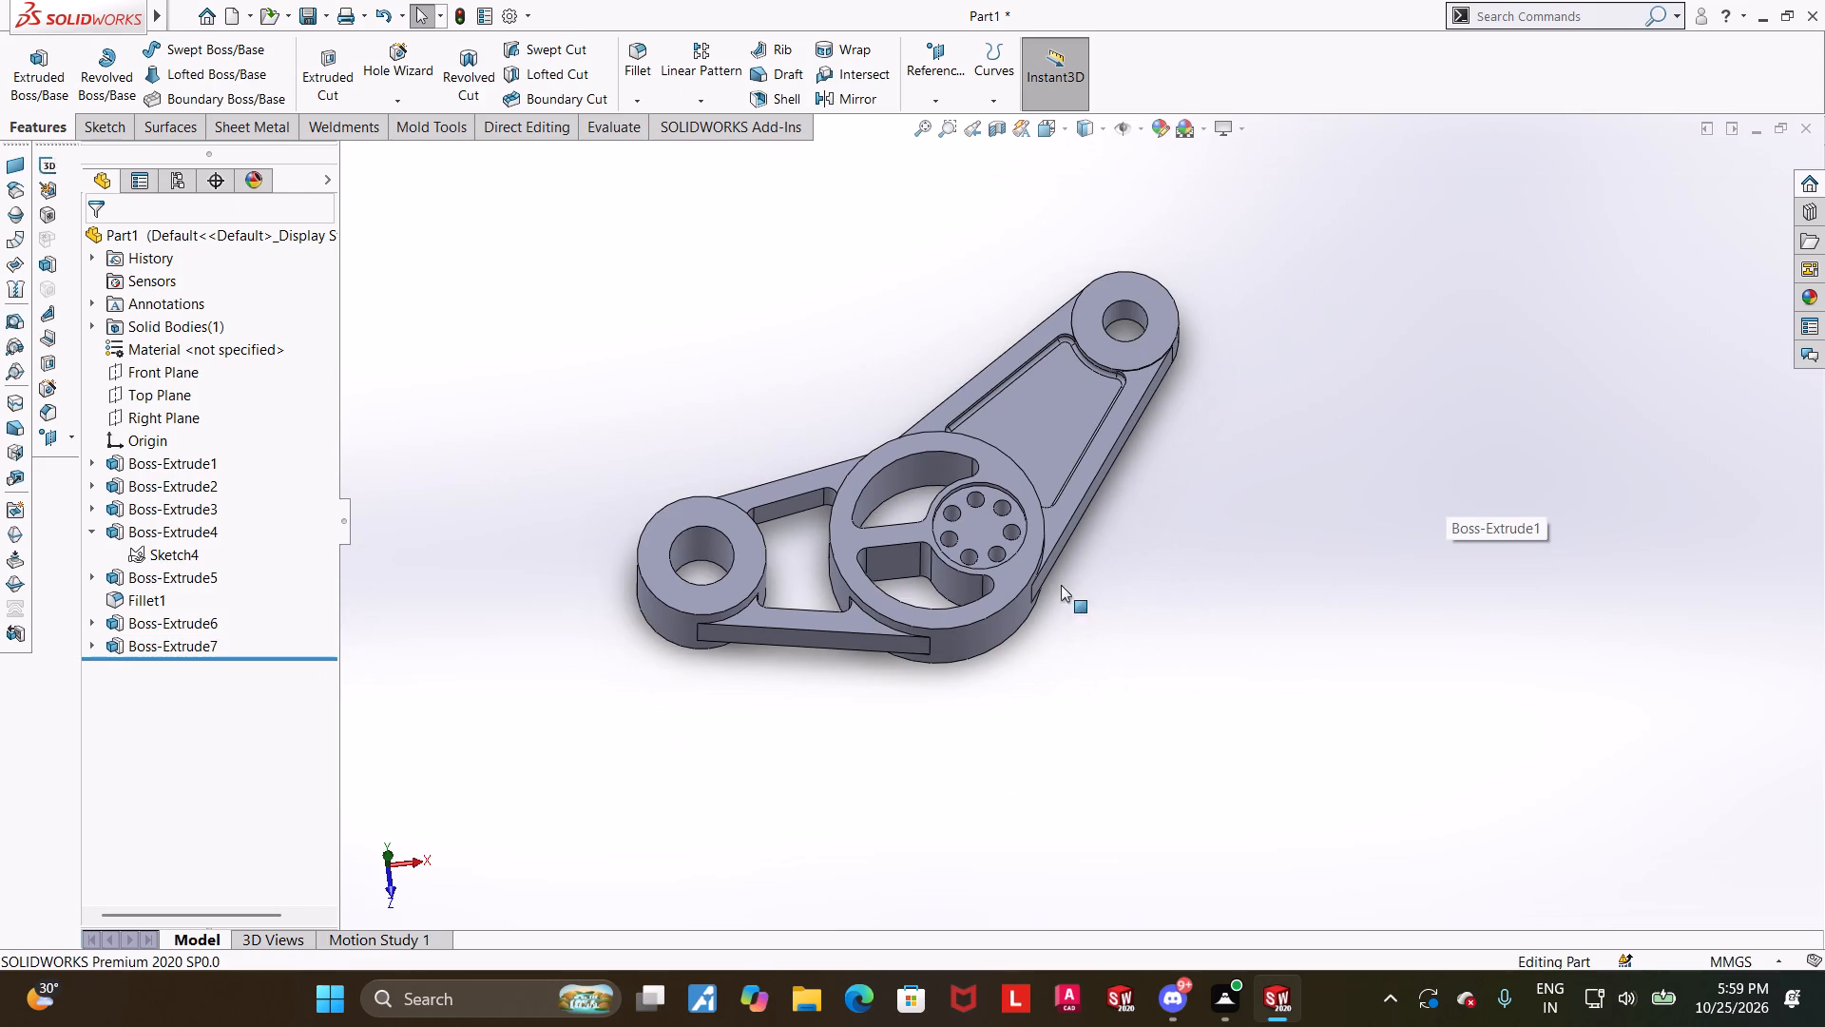
scroll(178, 494, down, 2)
scroll(184, 574, up, 4)
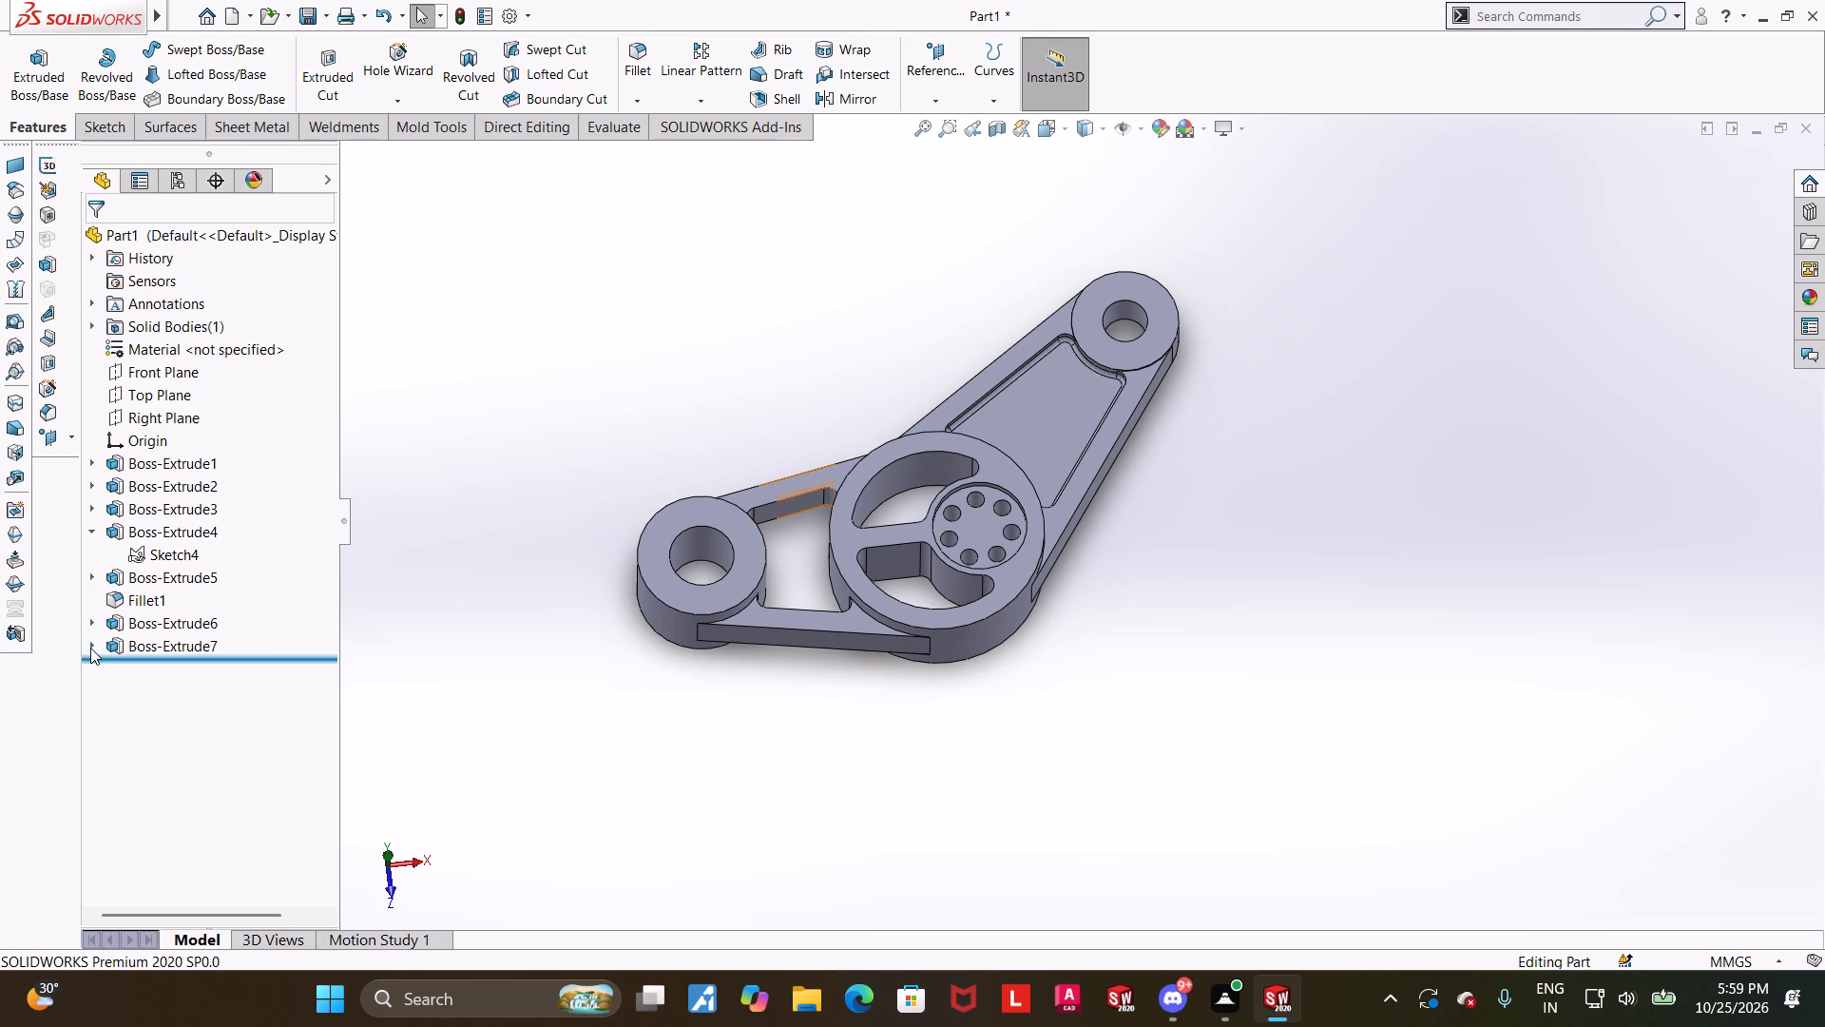
click(90, 648)
click(163, 667)
click(187, 640)
click(1049, 736)
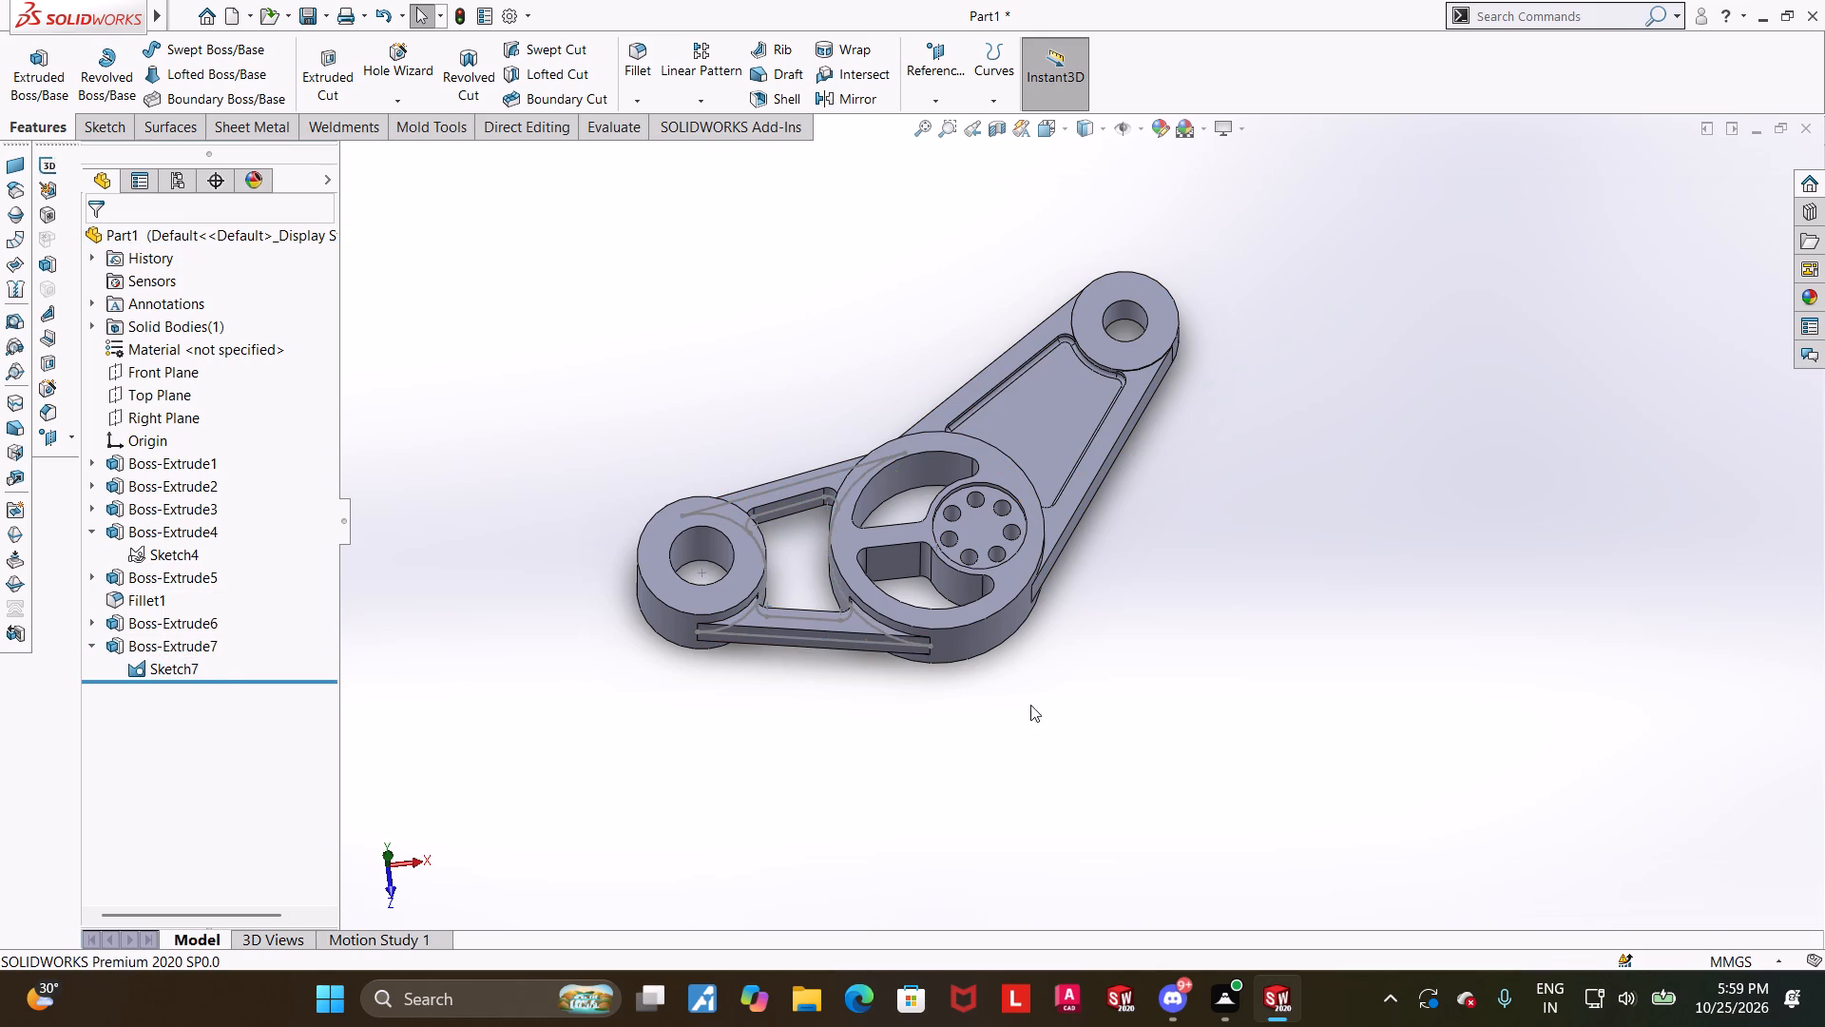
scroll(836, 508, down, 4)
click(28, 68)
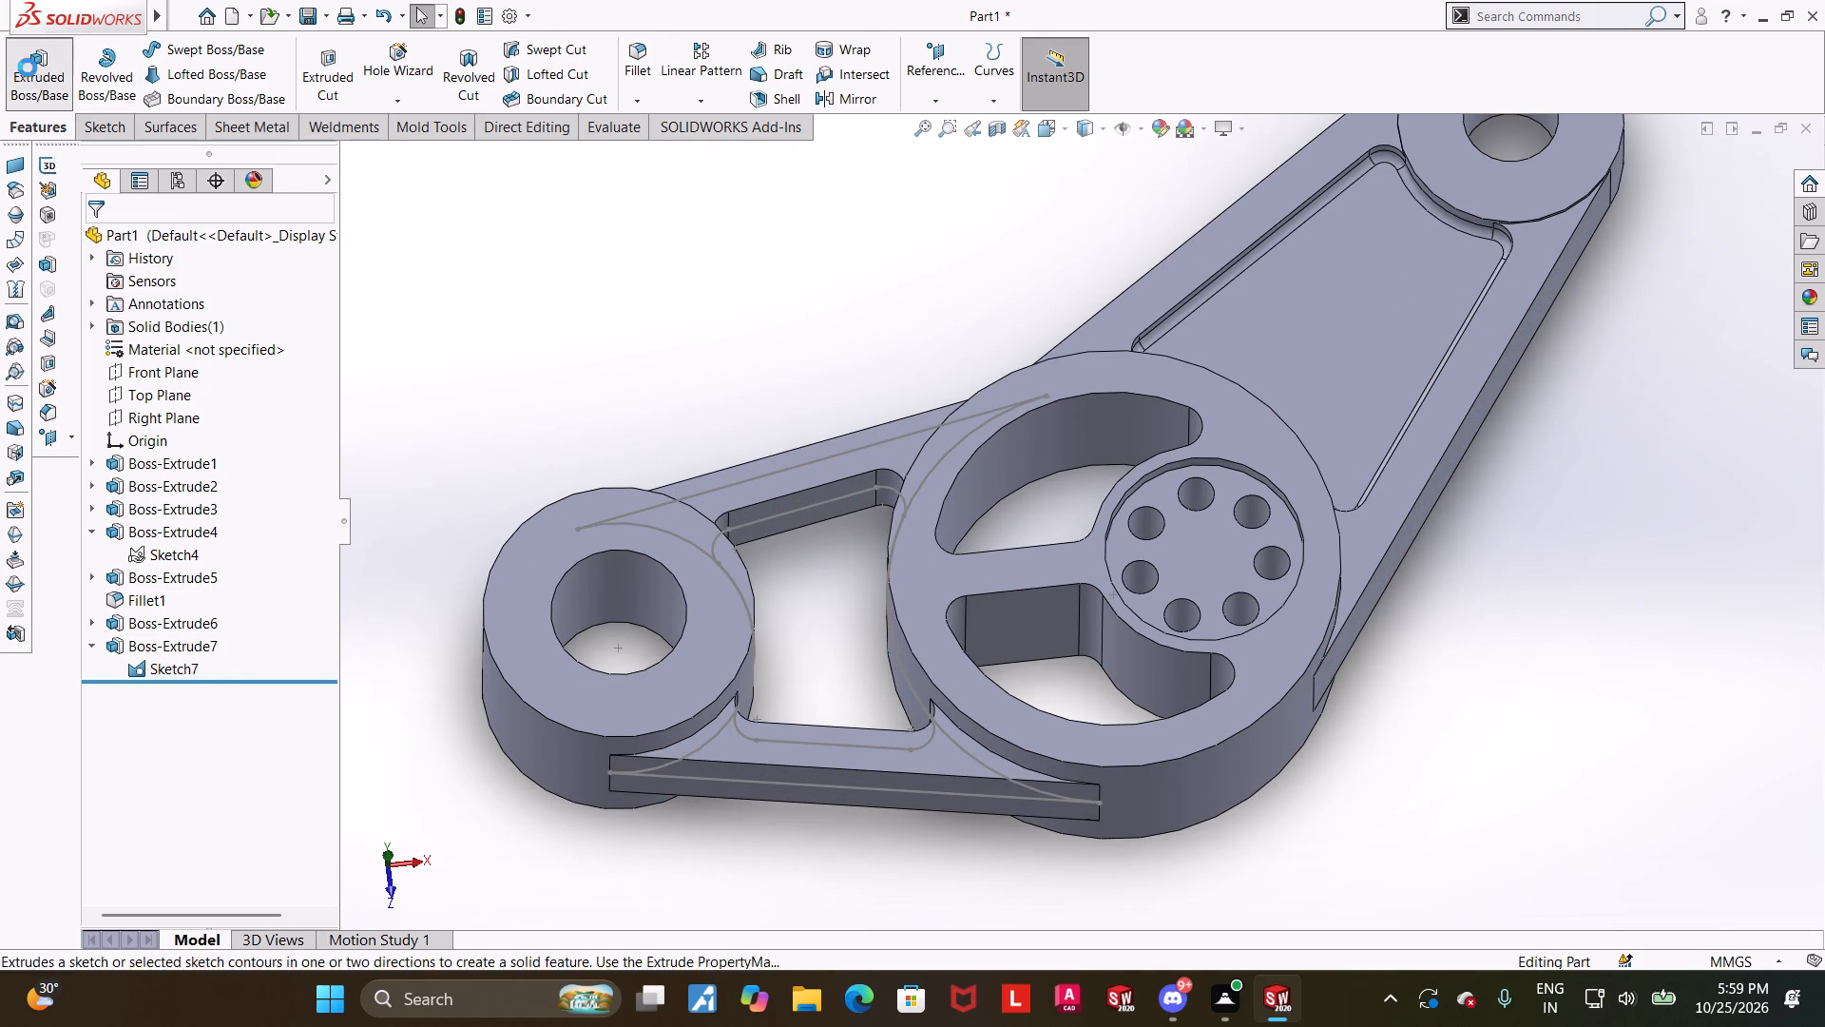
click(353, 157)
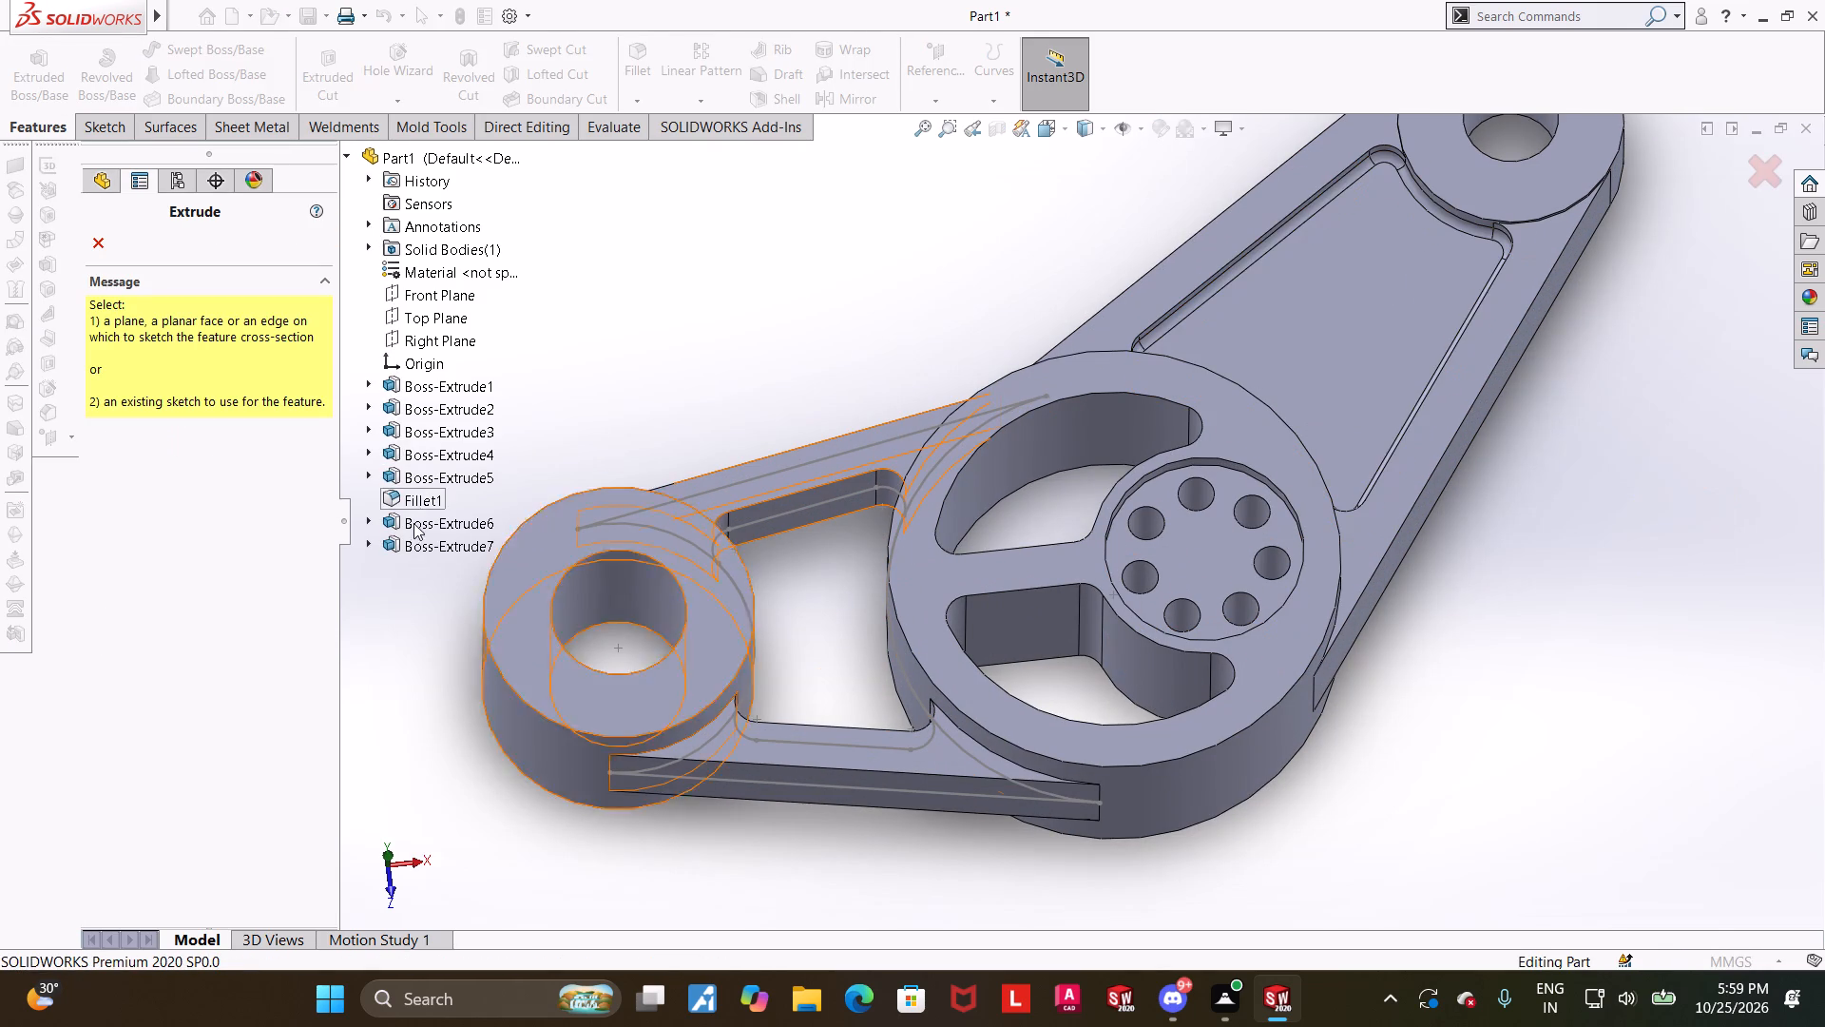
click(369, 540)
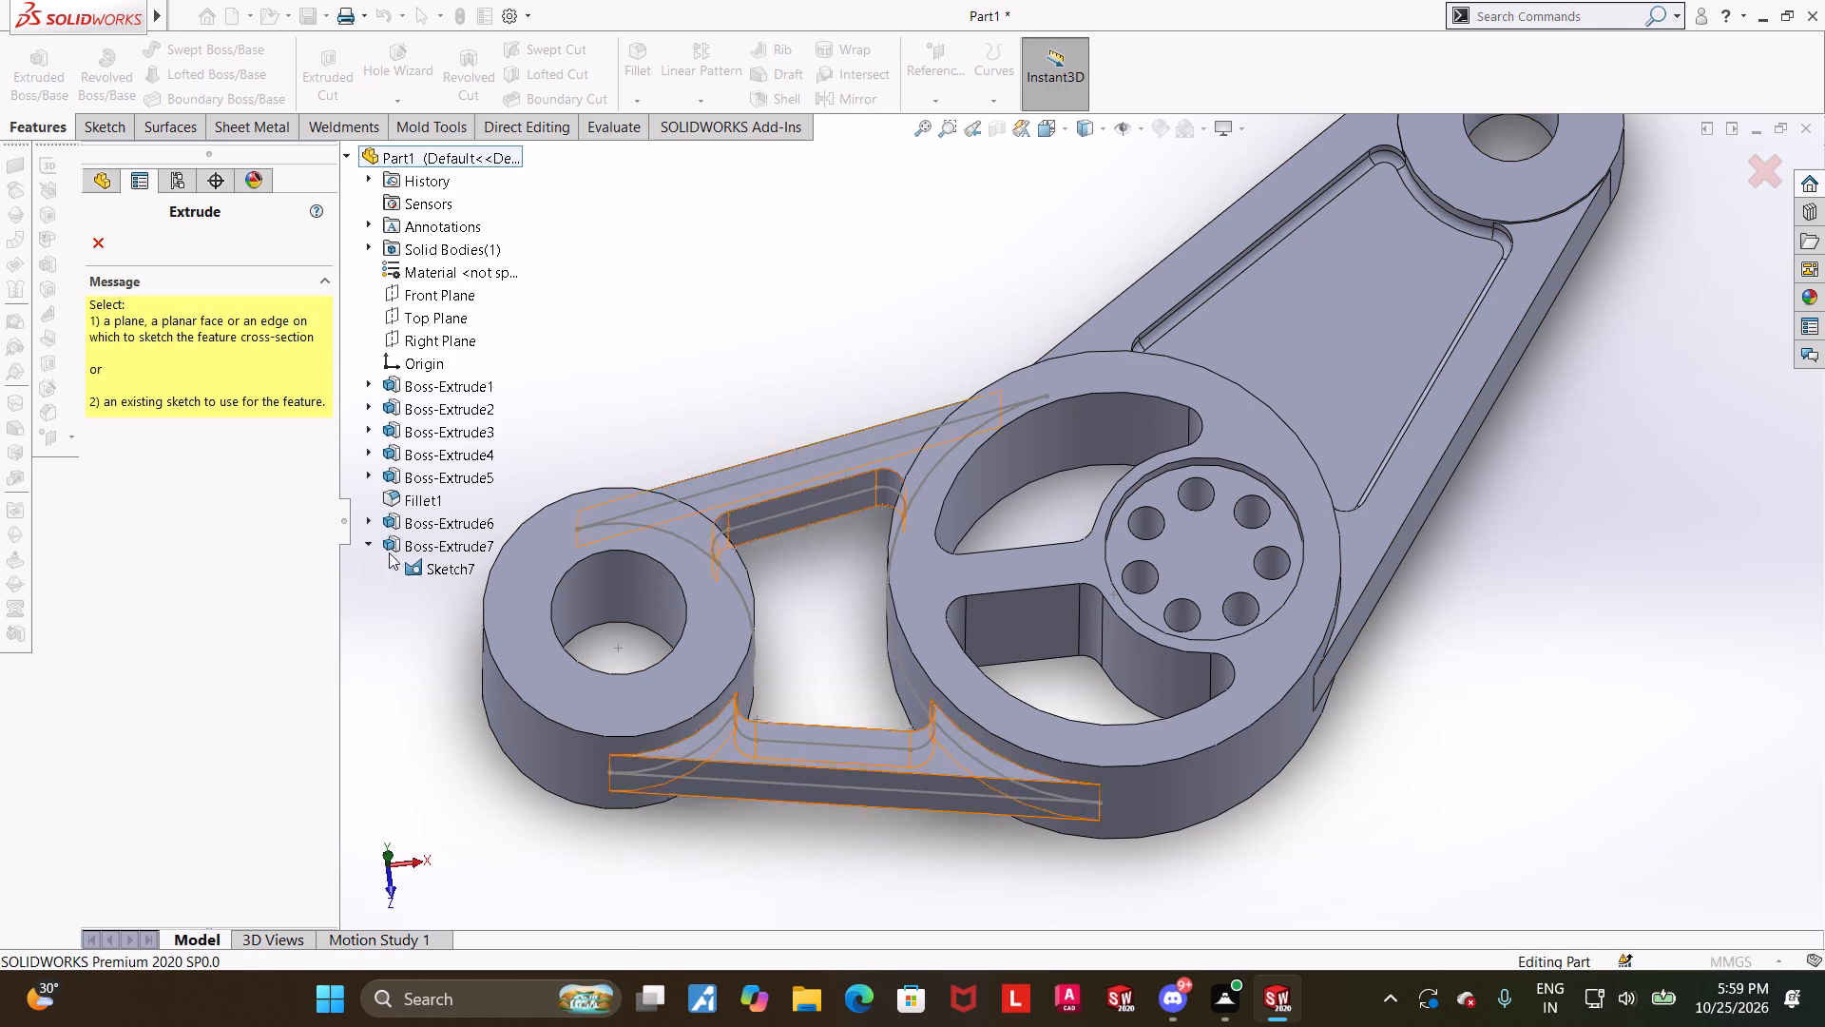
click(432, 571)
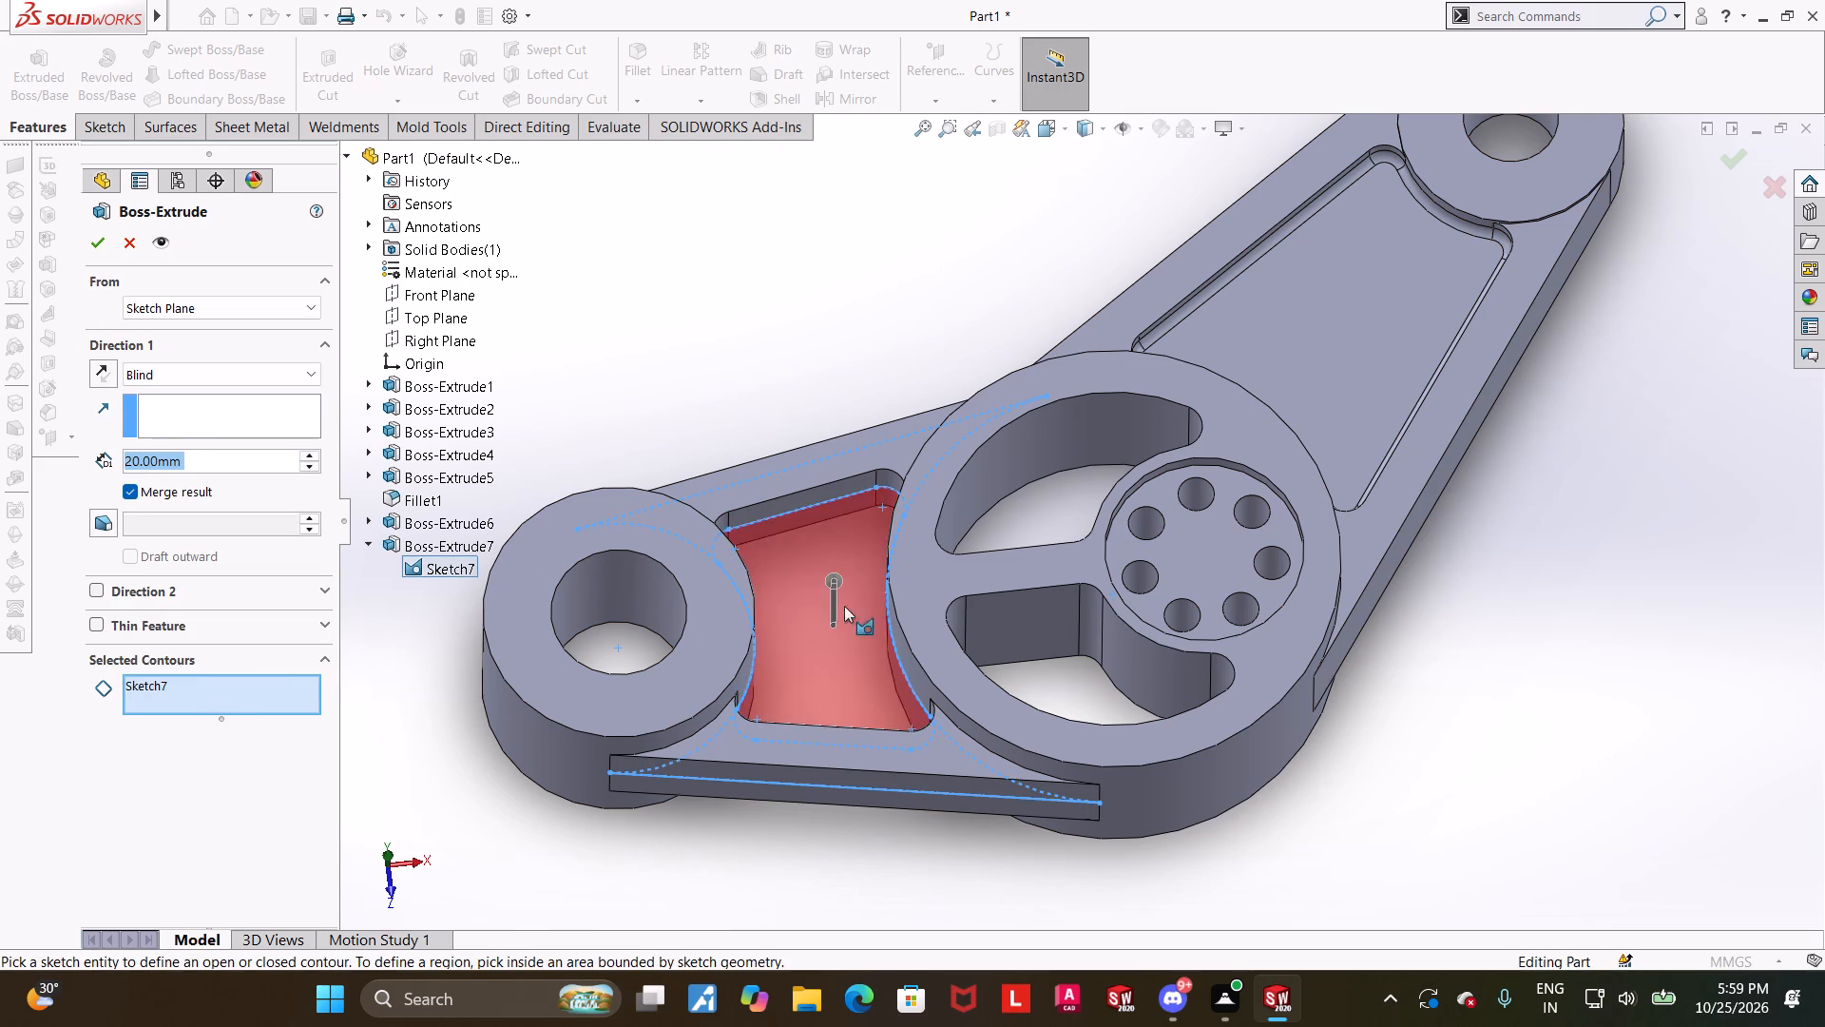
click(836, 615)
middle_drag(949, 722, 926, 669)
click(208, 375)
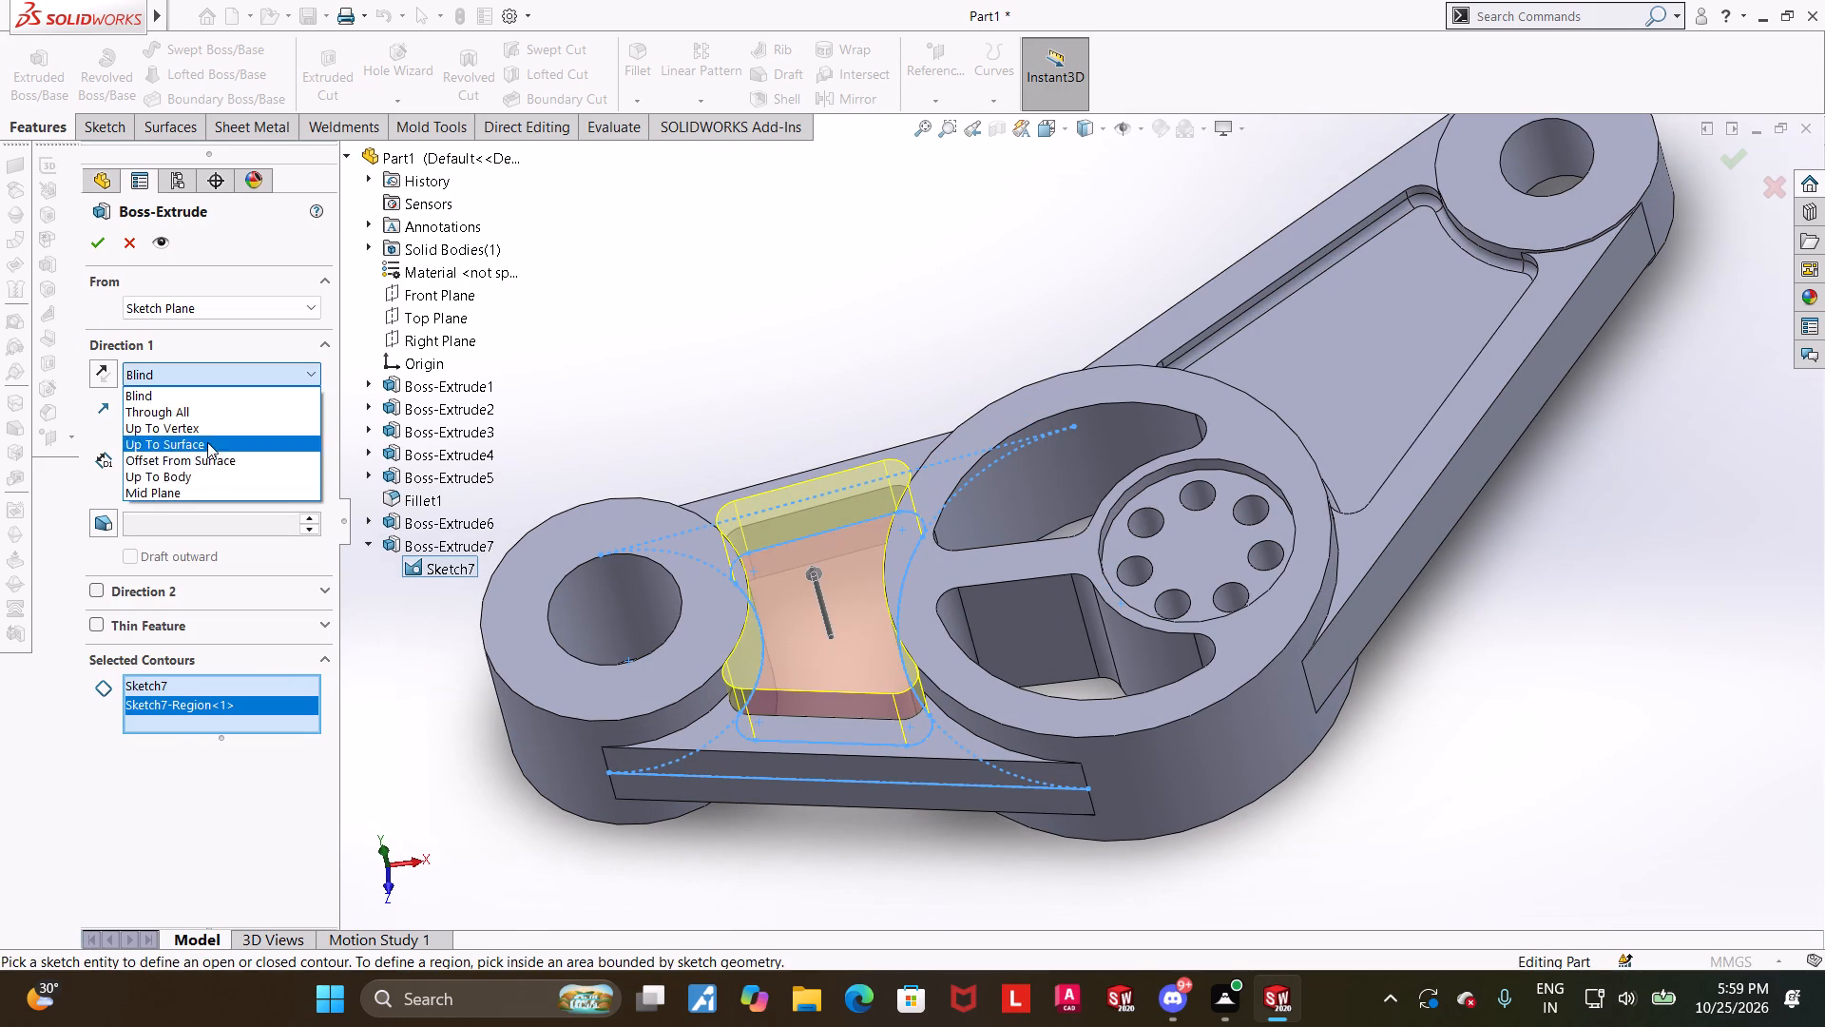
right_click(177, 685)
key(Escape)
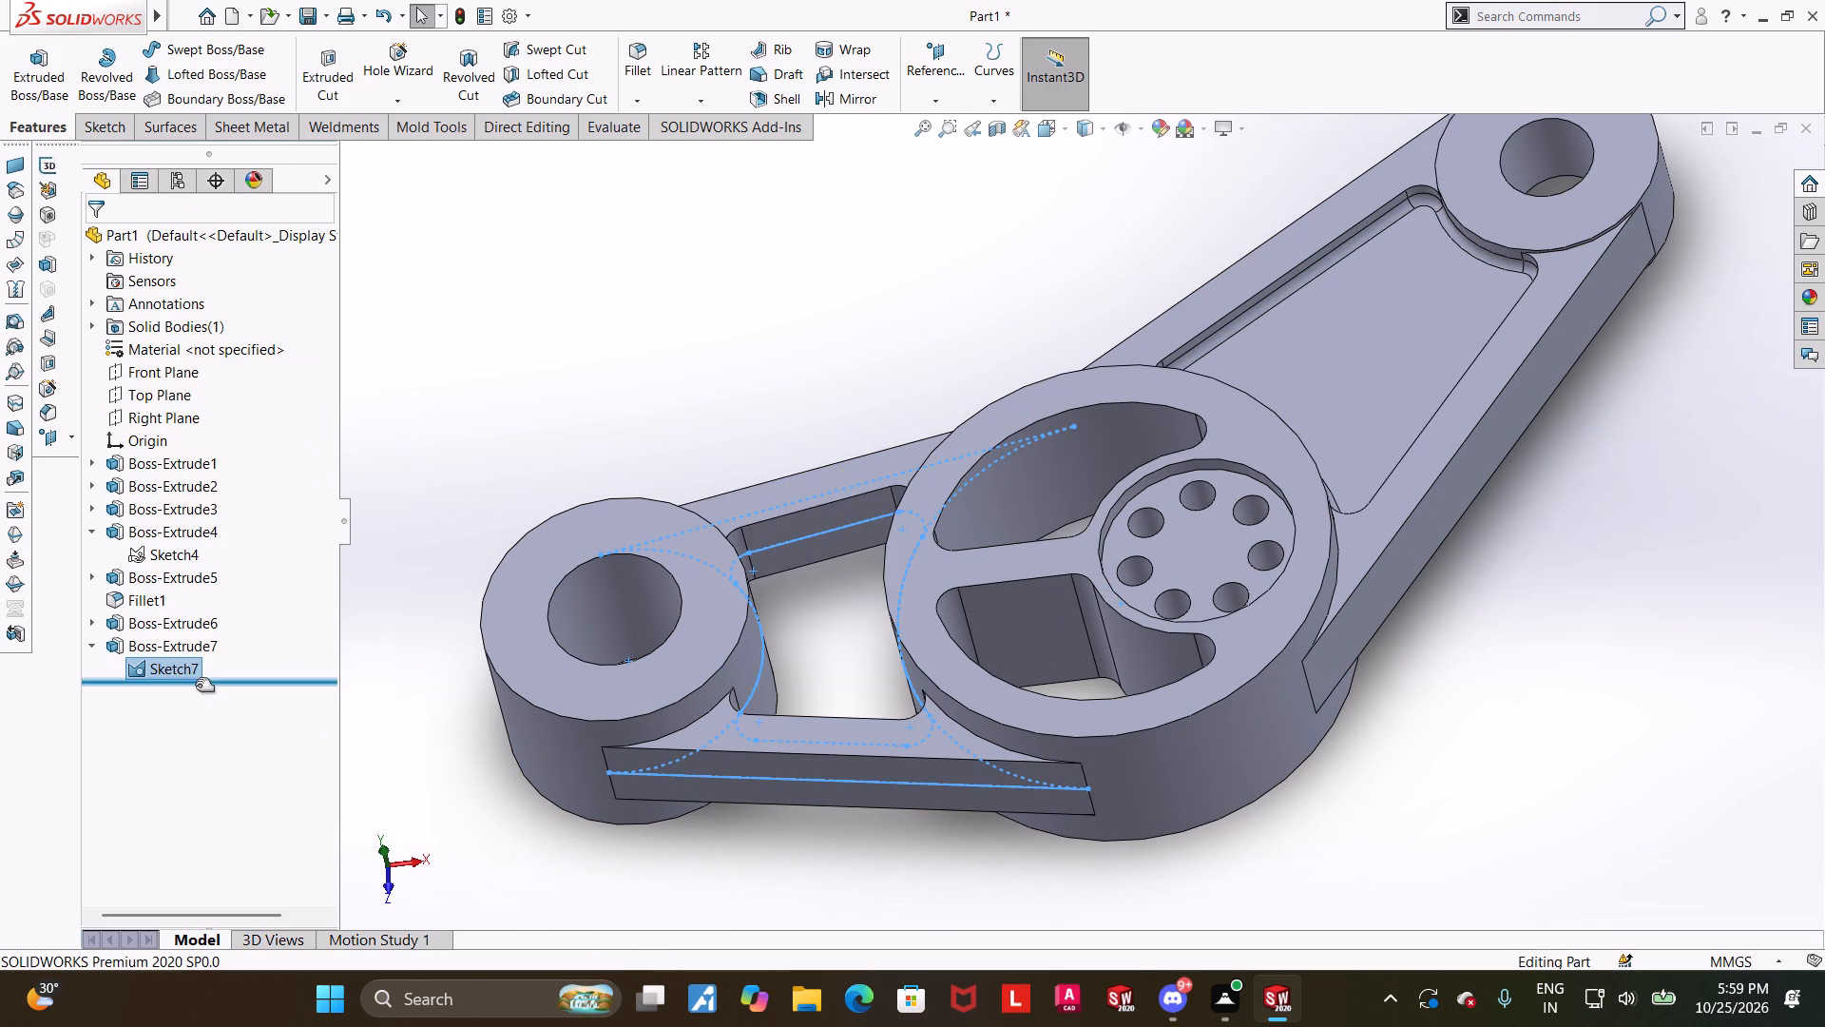
Extrude only the inner web region between the two rails from the shared arm sketch, Mid Plane, 10 mm deep.
click(7, 68)
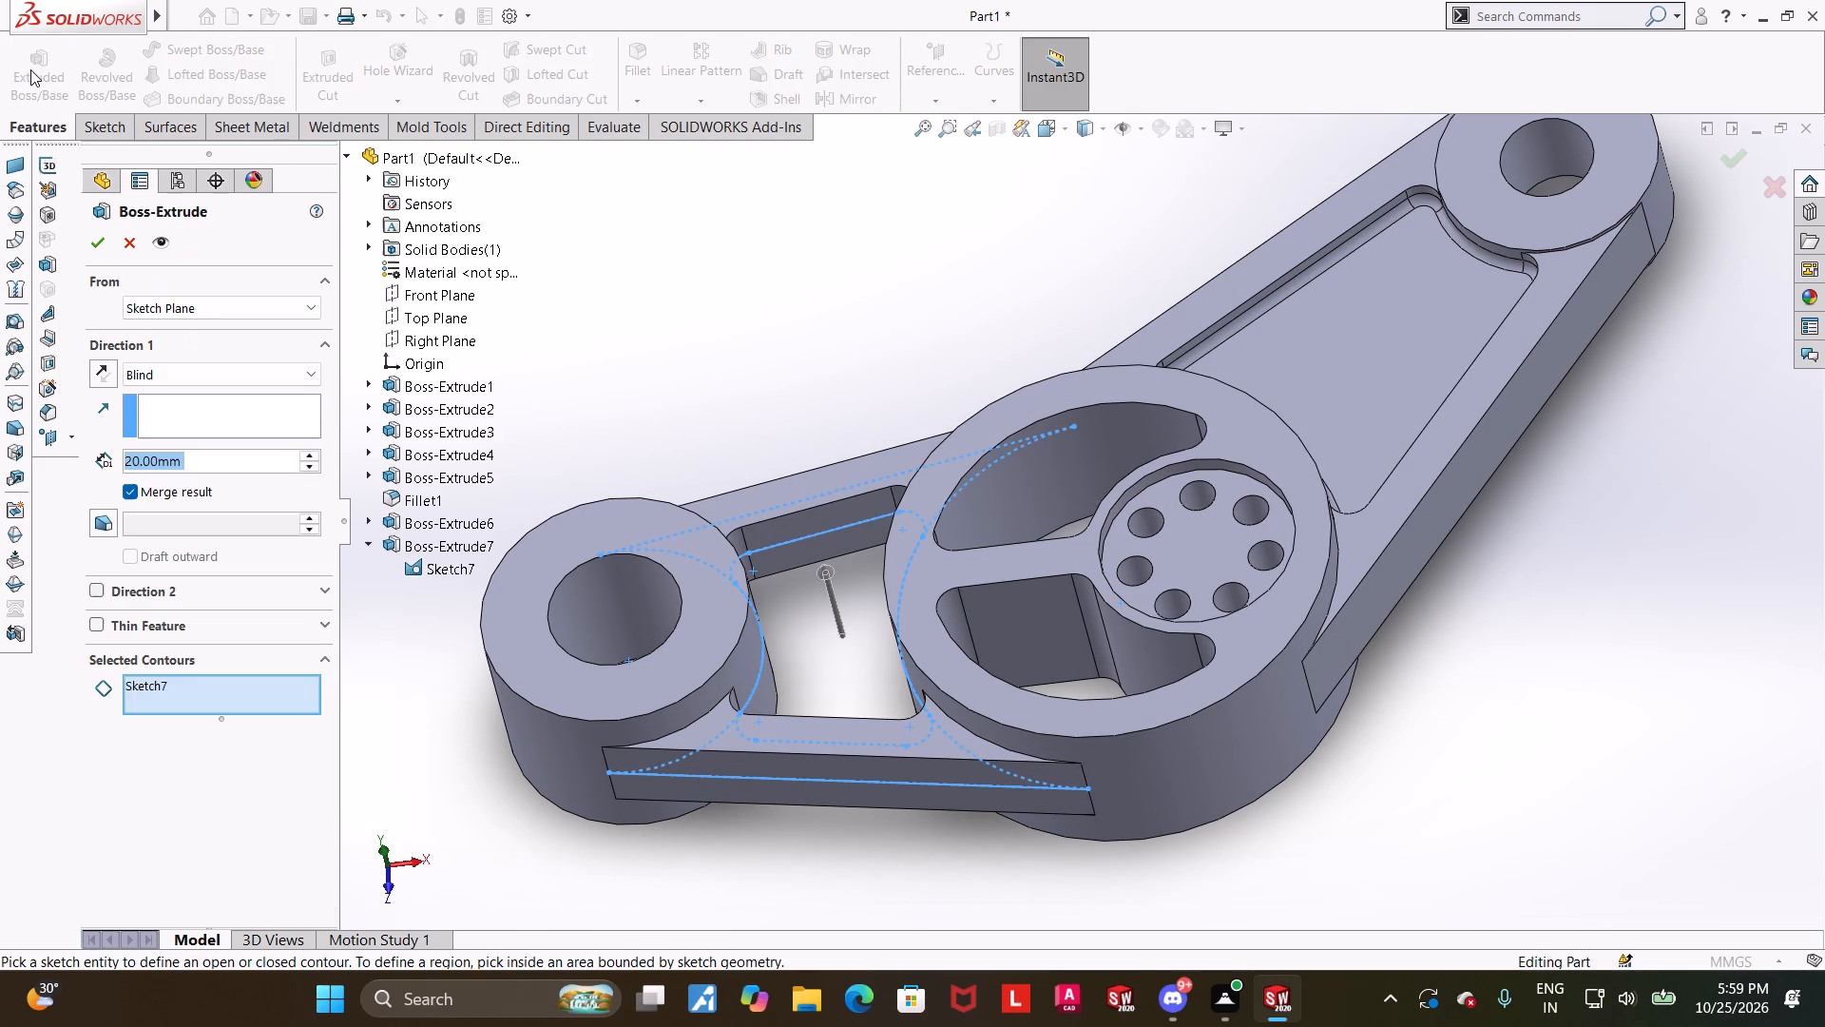
click(30, 69)
right_click(189, 684)
click(233, 721)
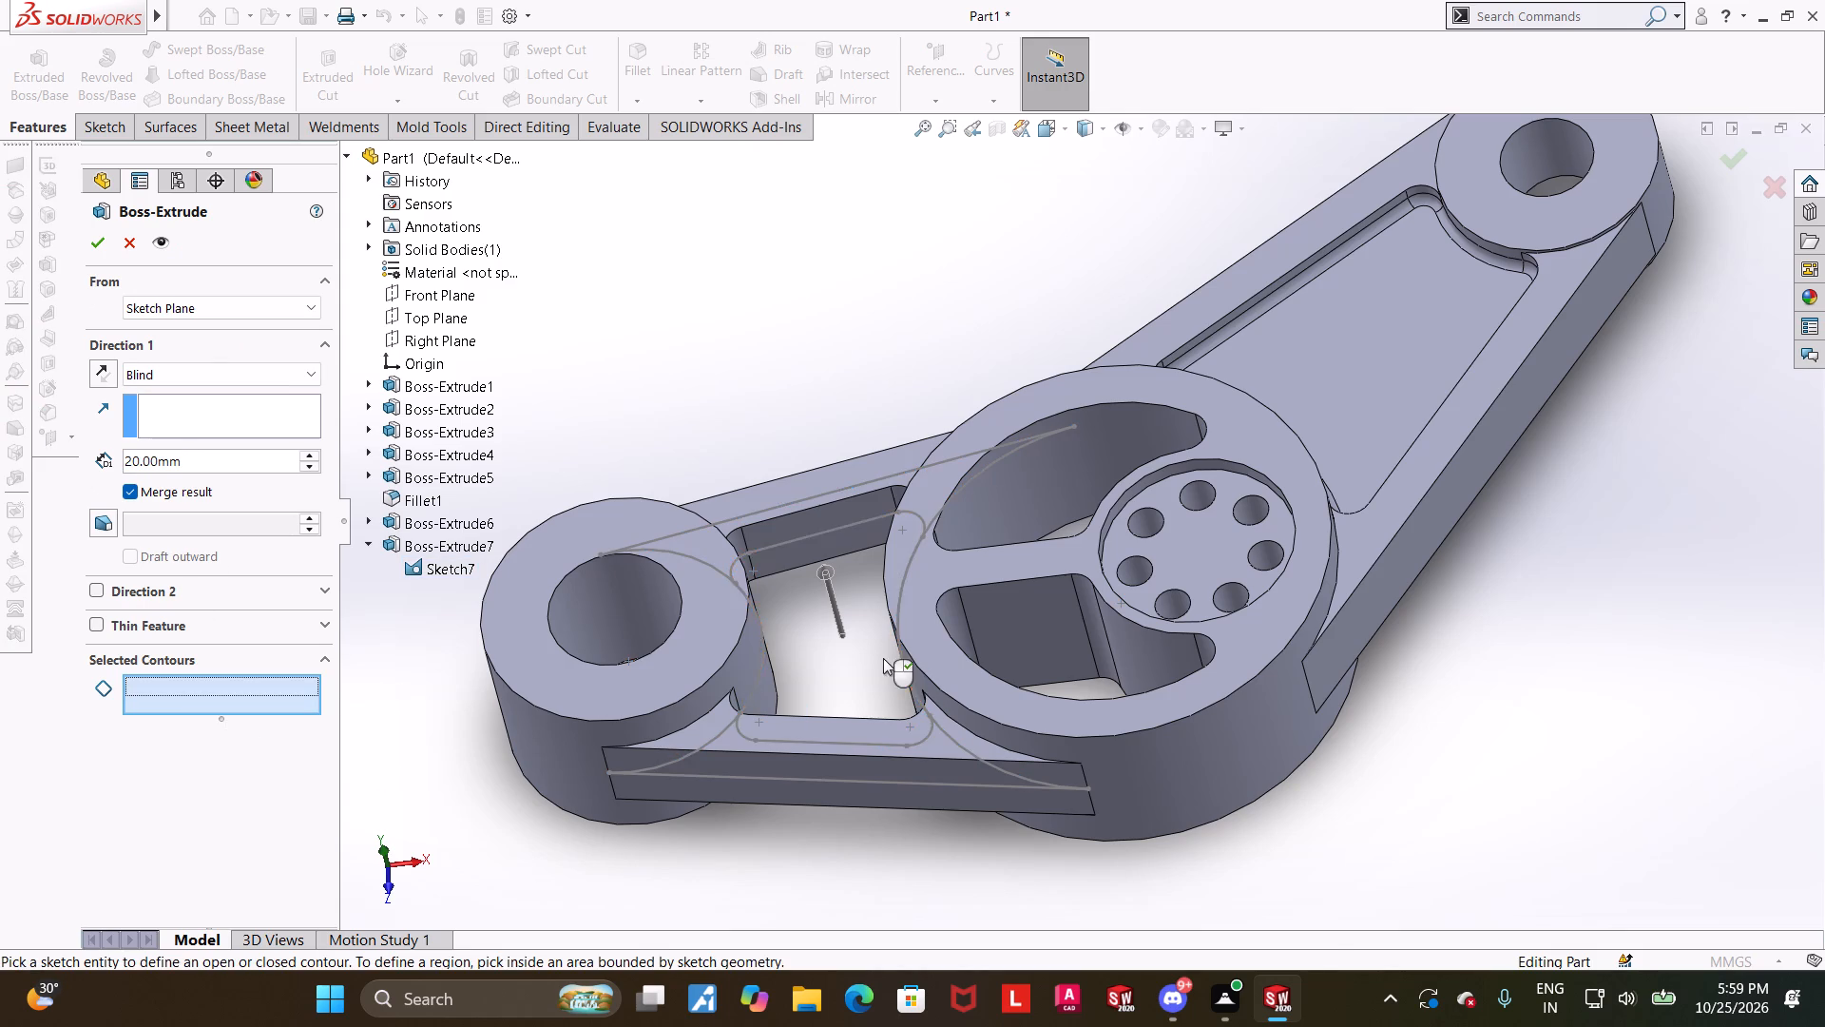
click(869, 658)
click(183, 372)
click(157, 491)
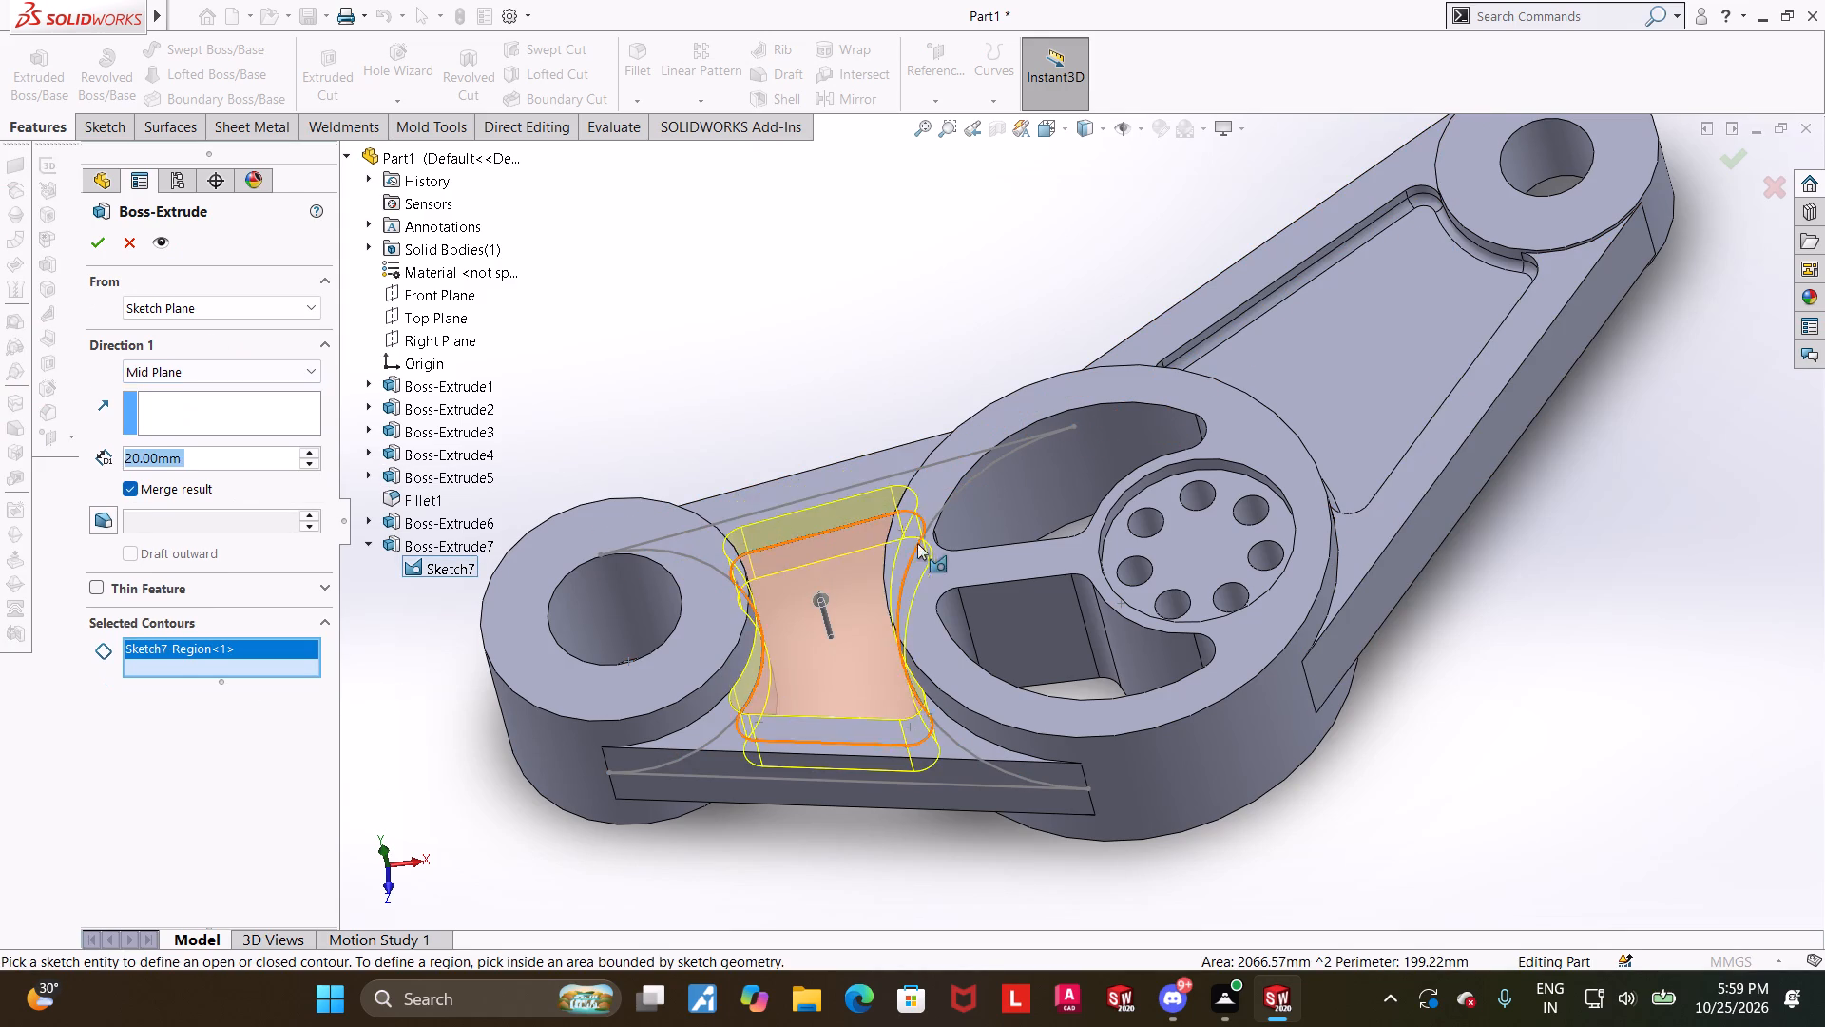
middle_drag(904, 534, 912, 529)
click(244, 454)
drag(250, 456, 0, 446)
text(10)
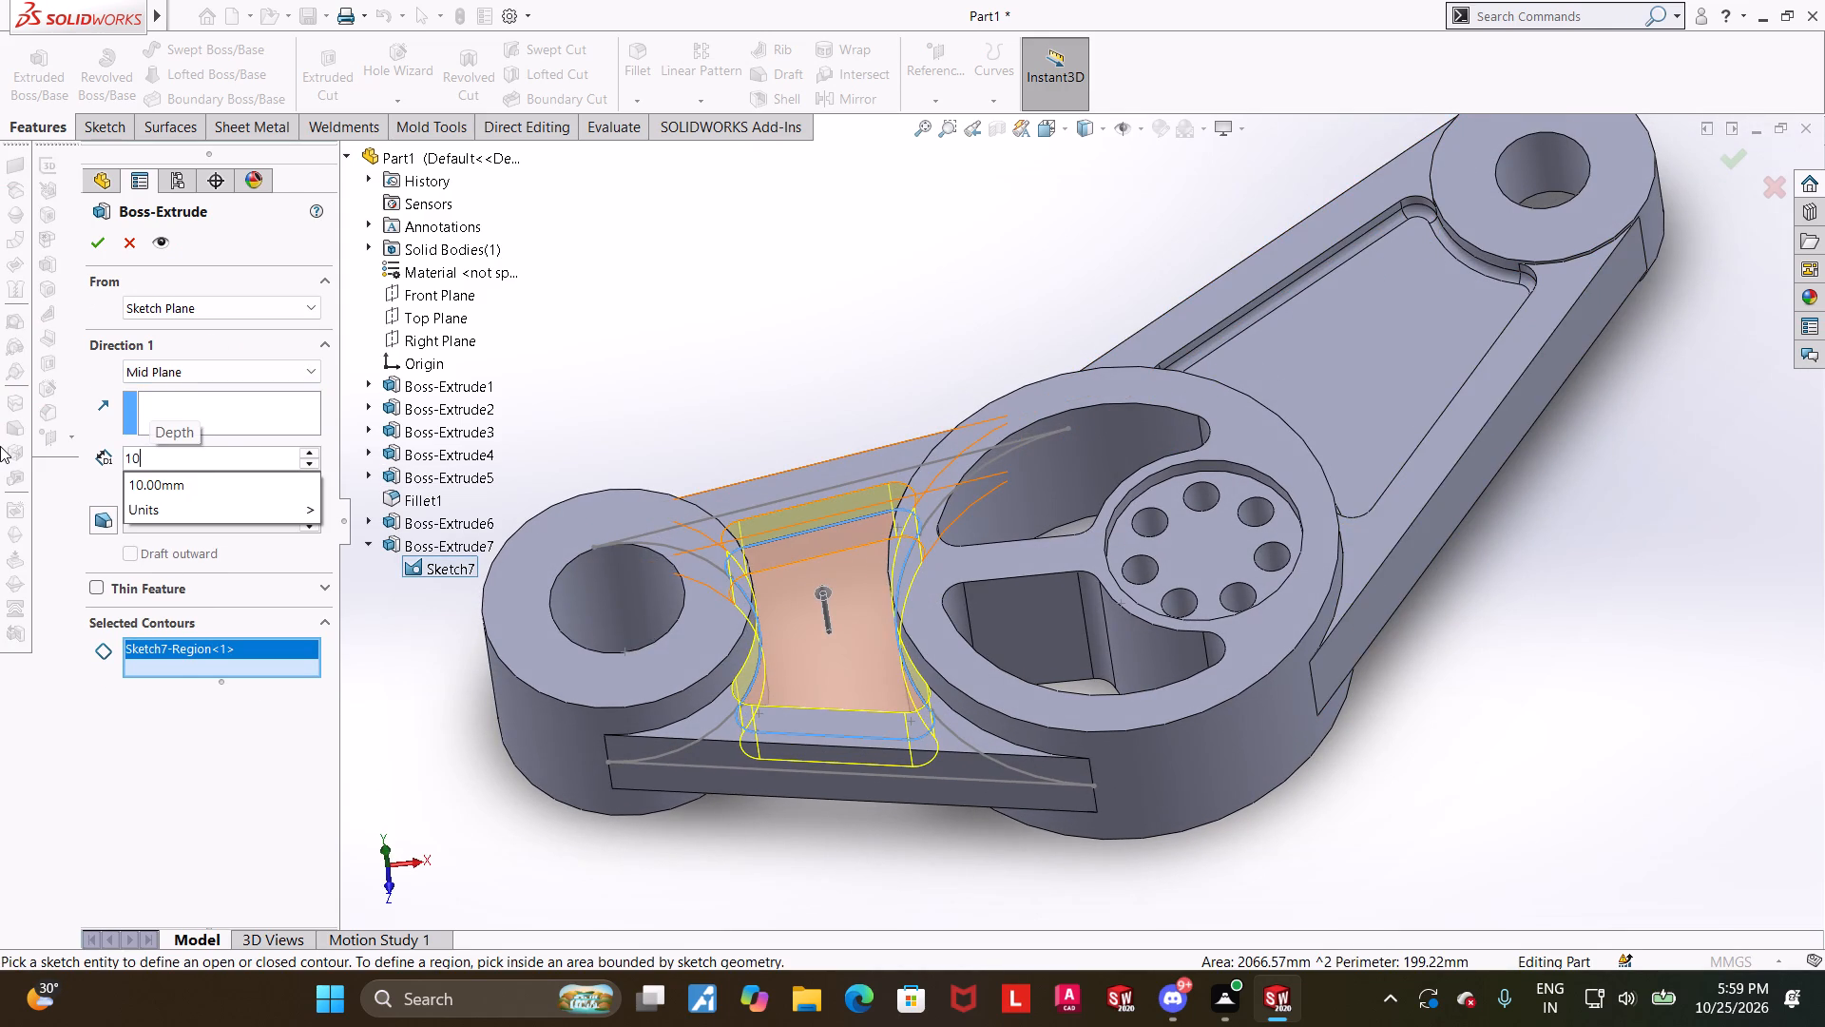
key(Return)
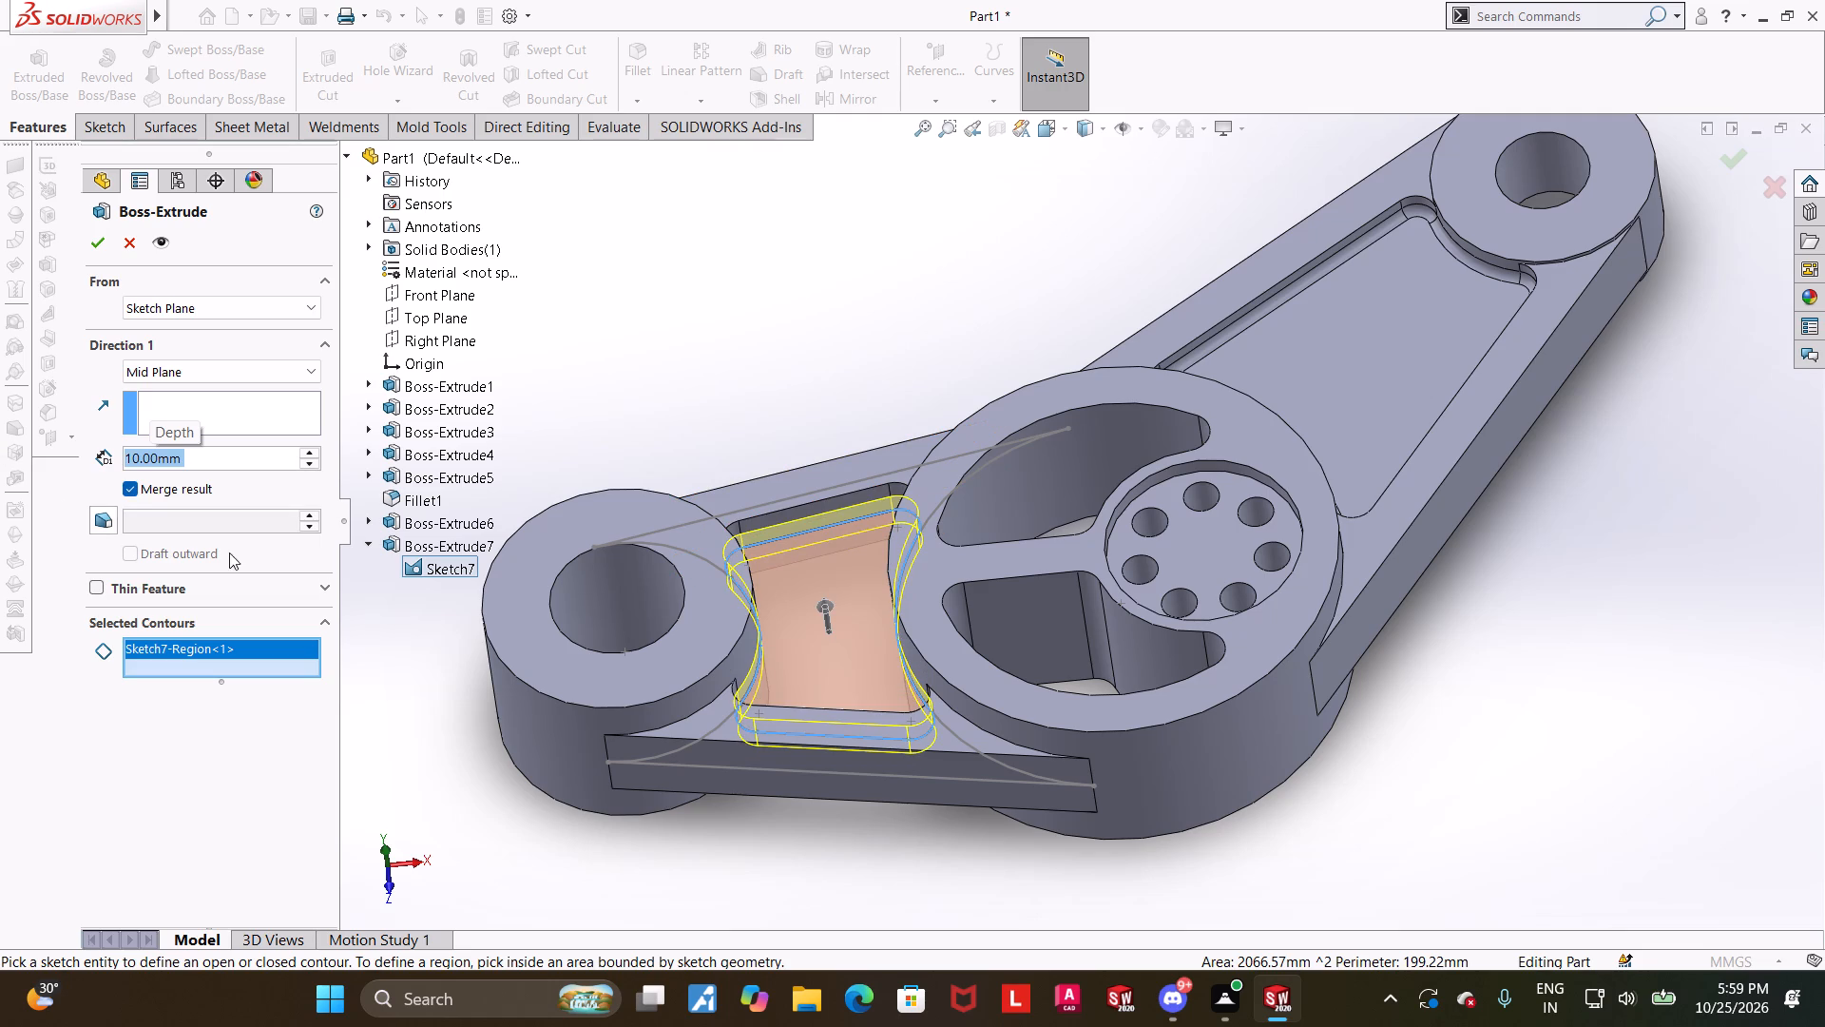
scroll(363, 586, up, 2)
scroll(764, 576, up, 2)
scroll(1017, 585, down, 2)
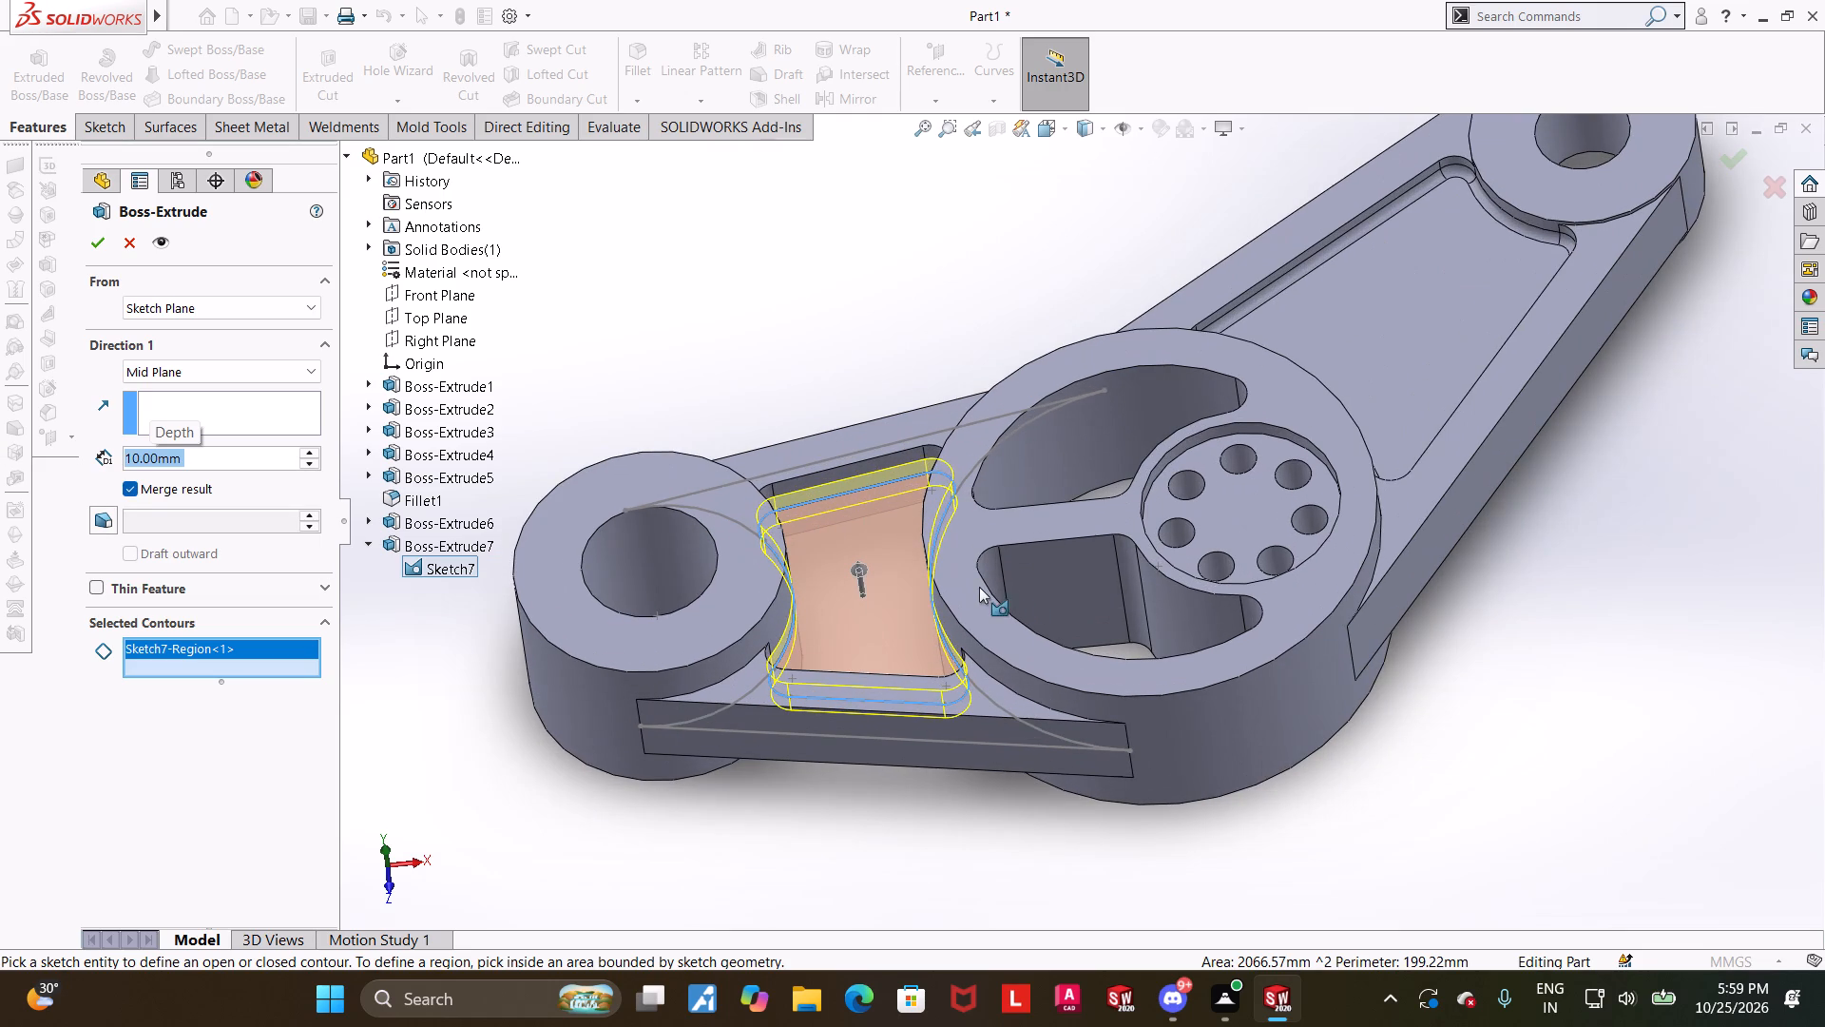
middle_drag(890, 408, 911, 394)
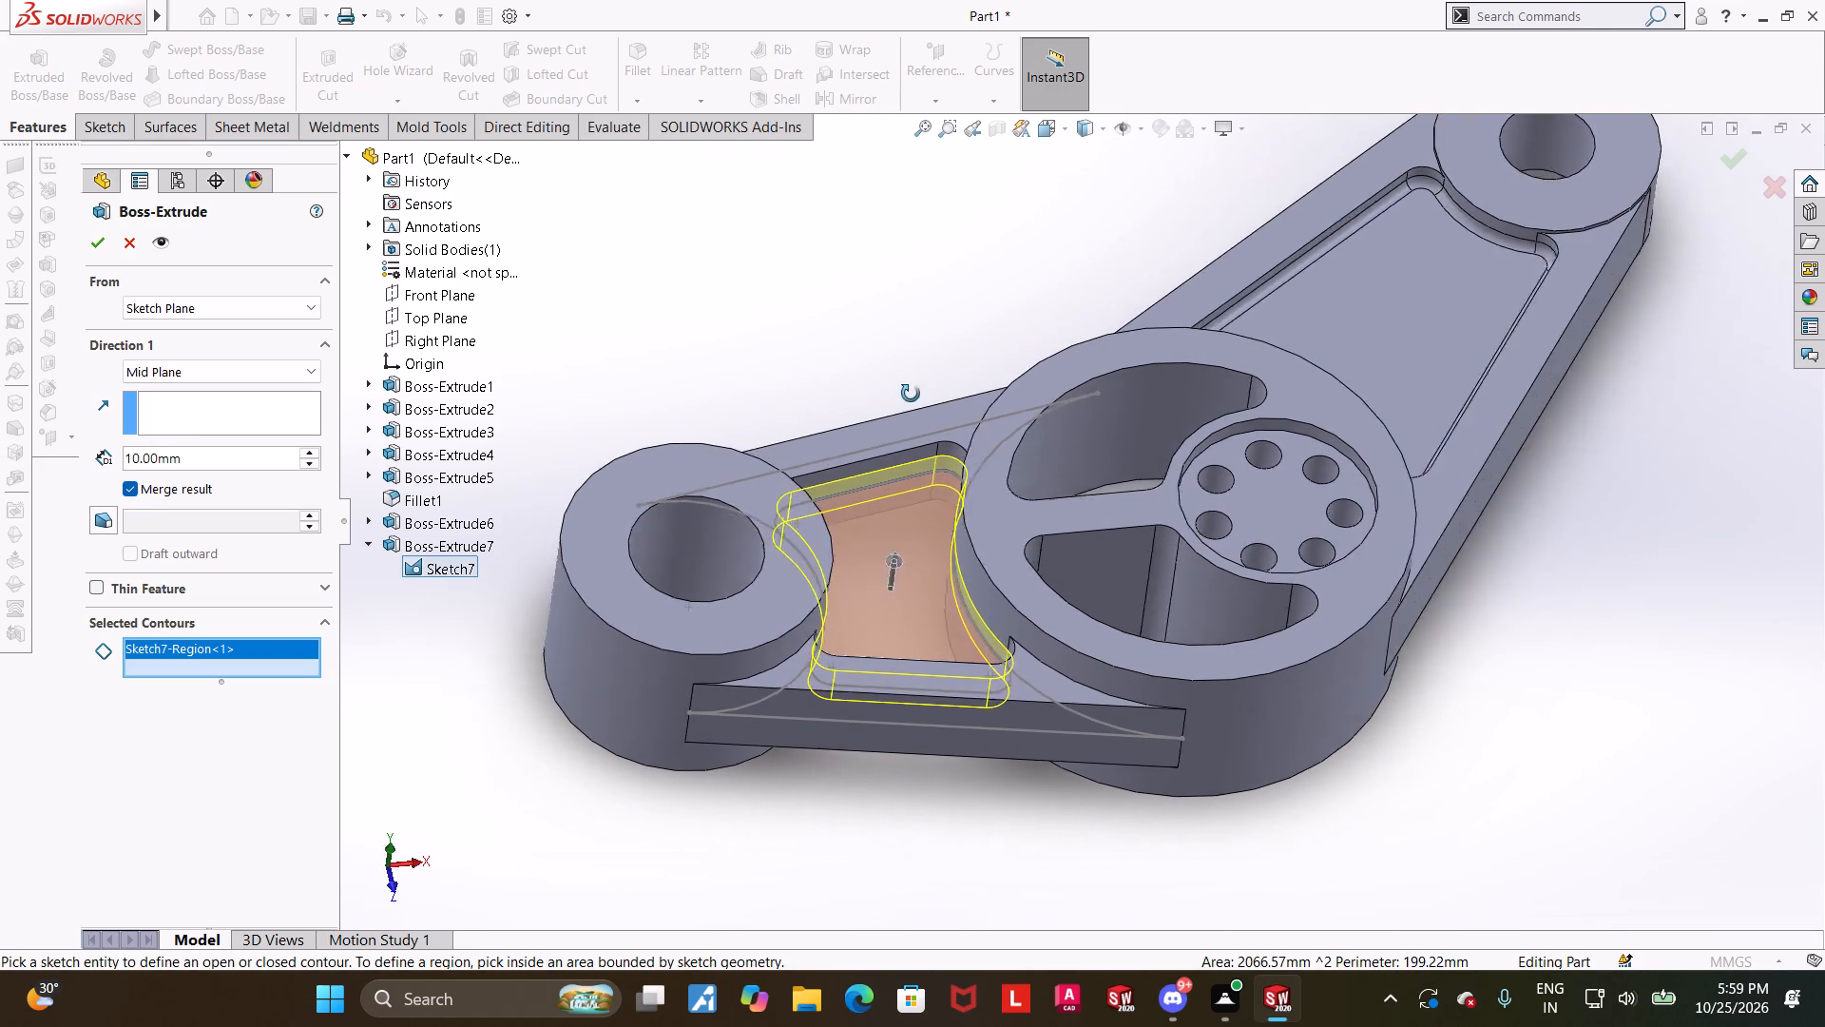
middle_drag(911, 394, 909, 397)
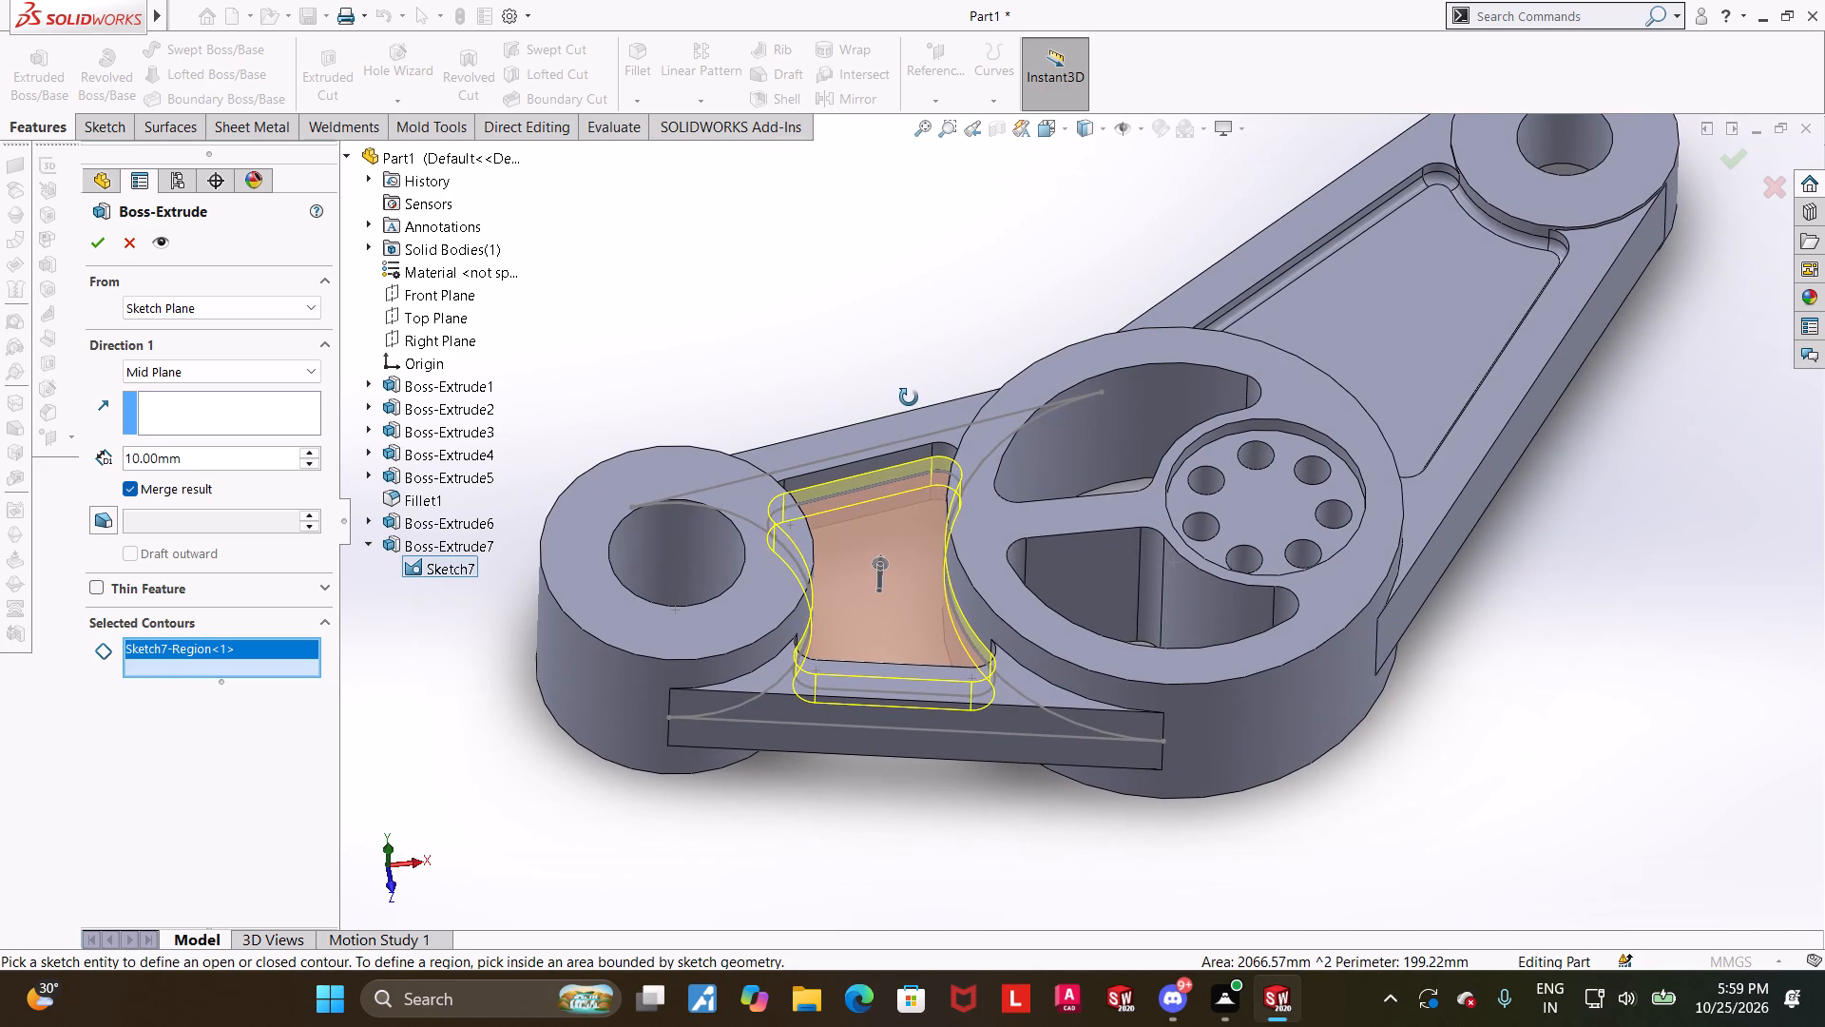
middle_drag(909, 397, 884, 391)
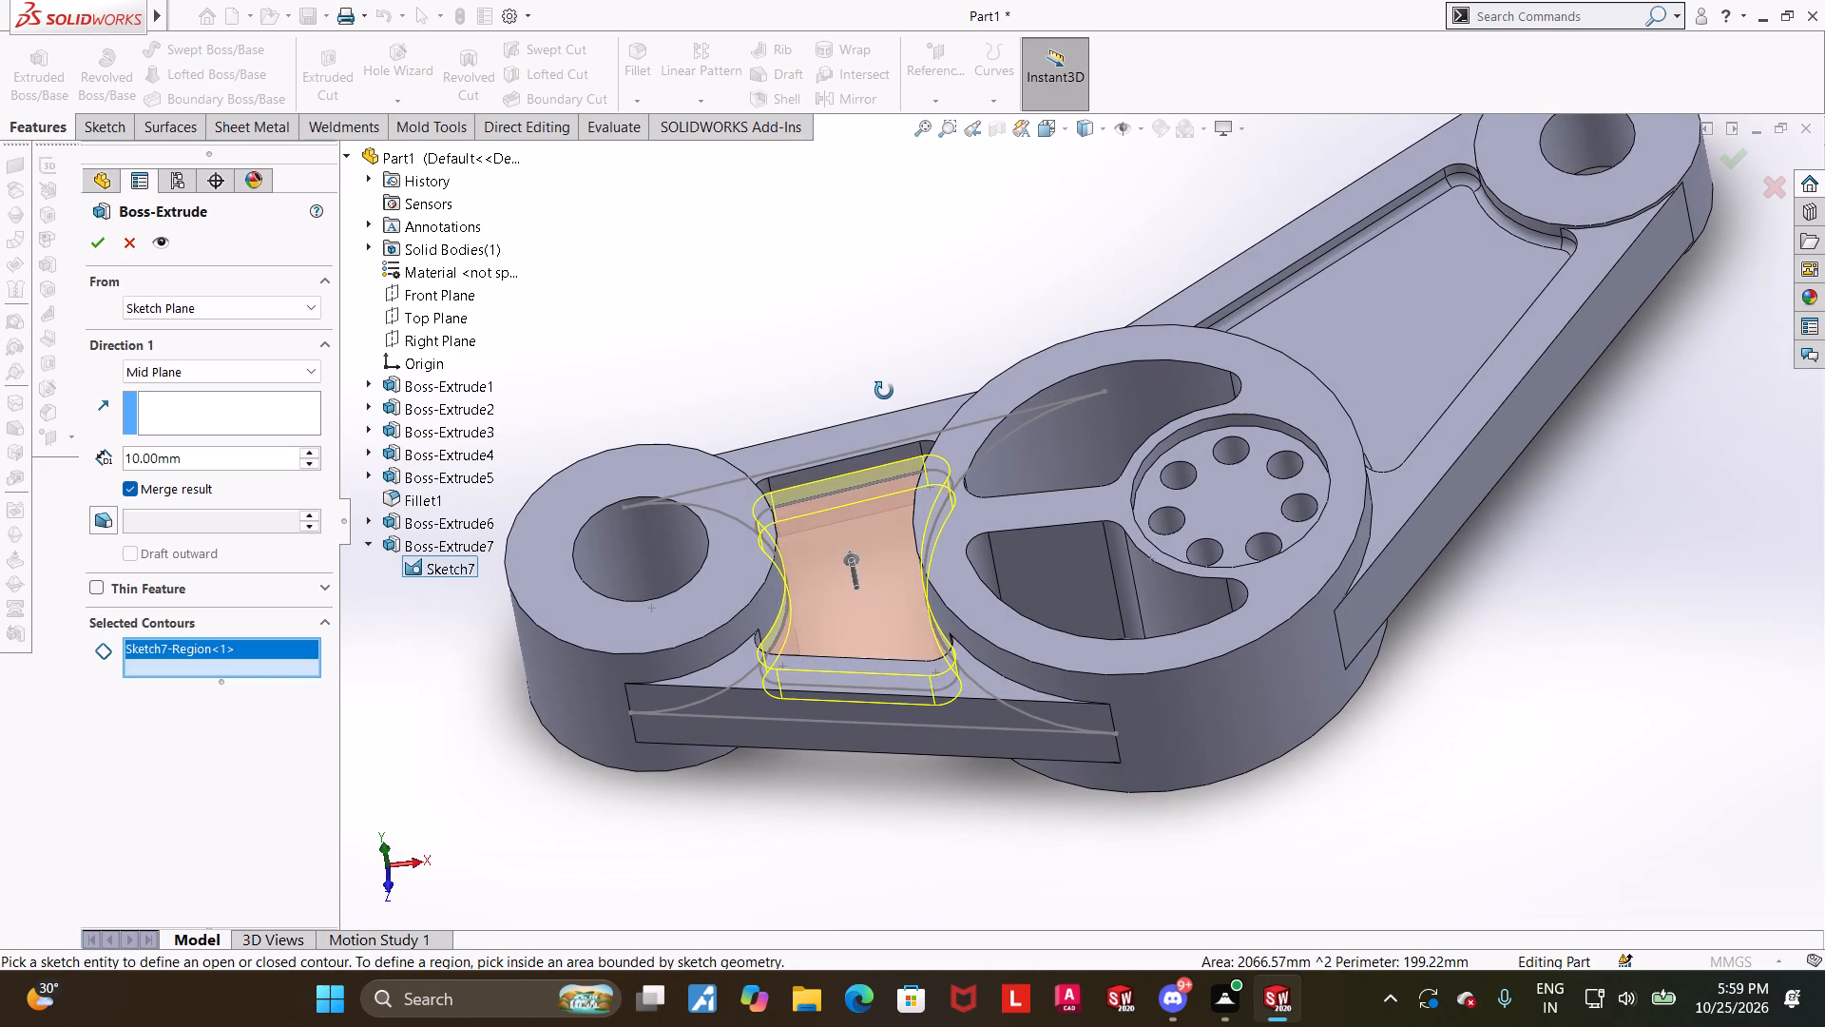
middle_drag(884, 391, 893, 396)
middle_drag(887, 382, 888, 226)
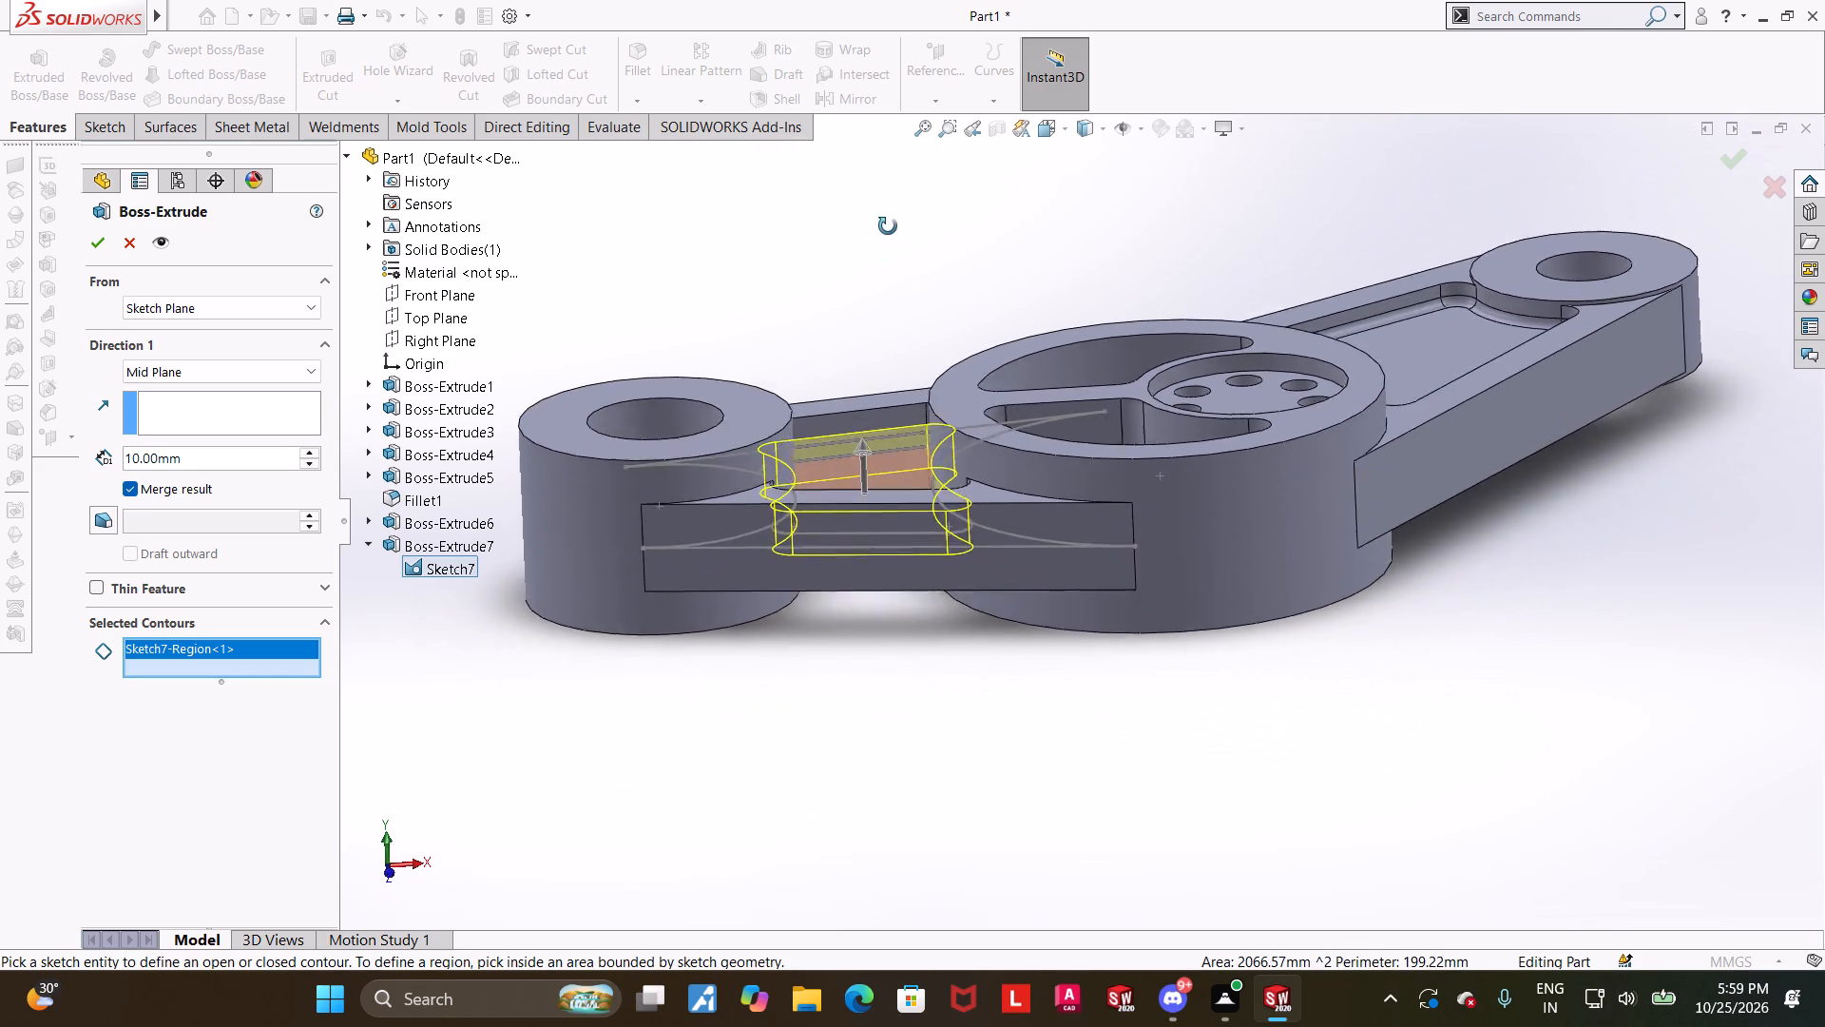
middle_drag(888, 226, 879, 159)
click(92, 236)
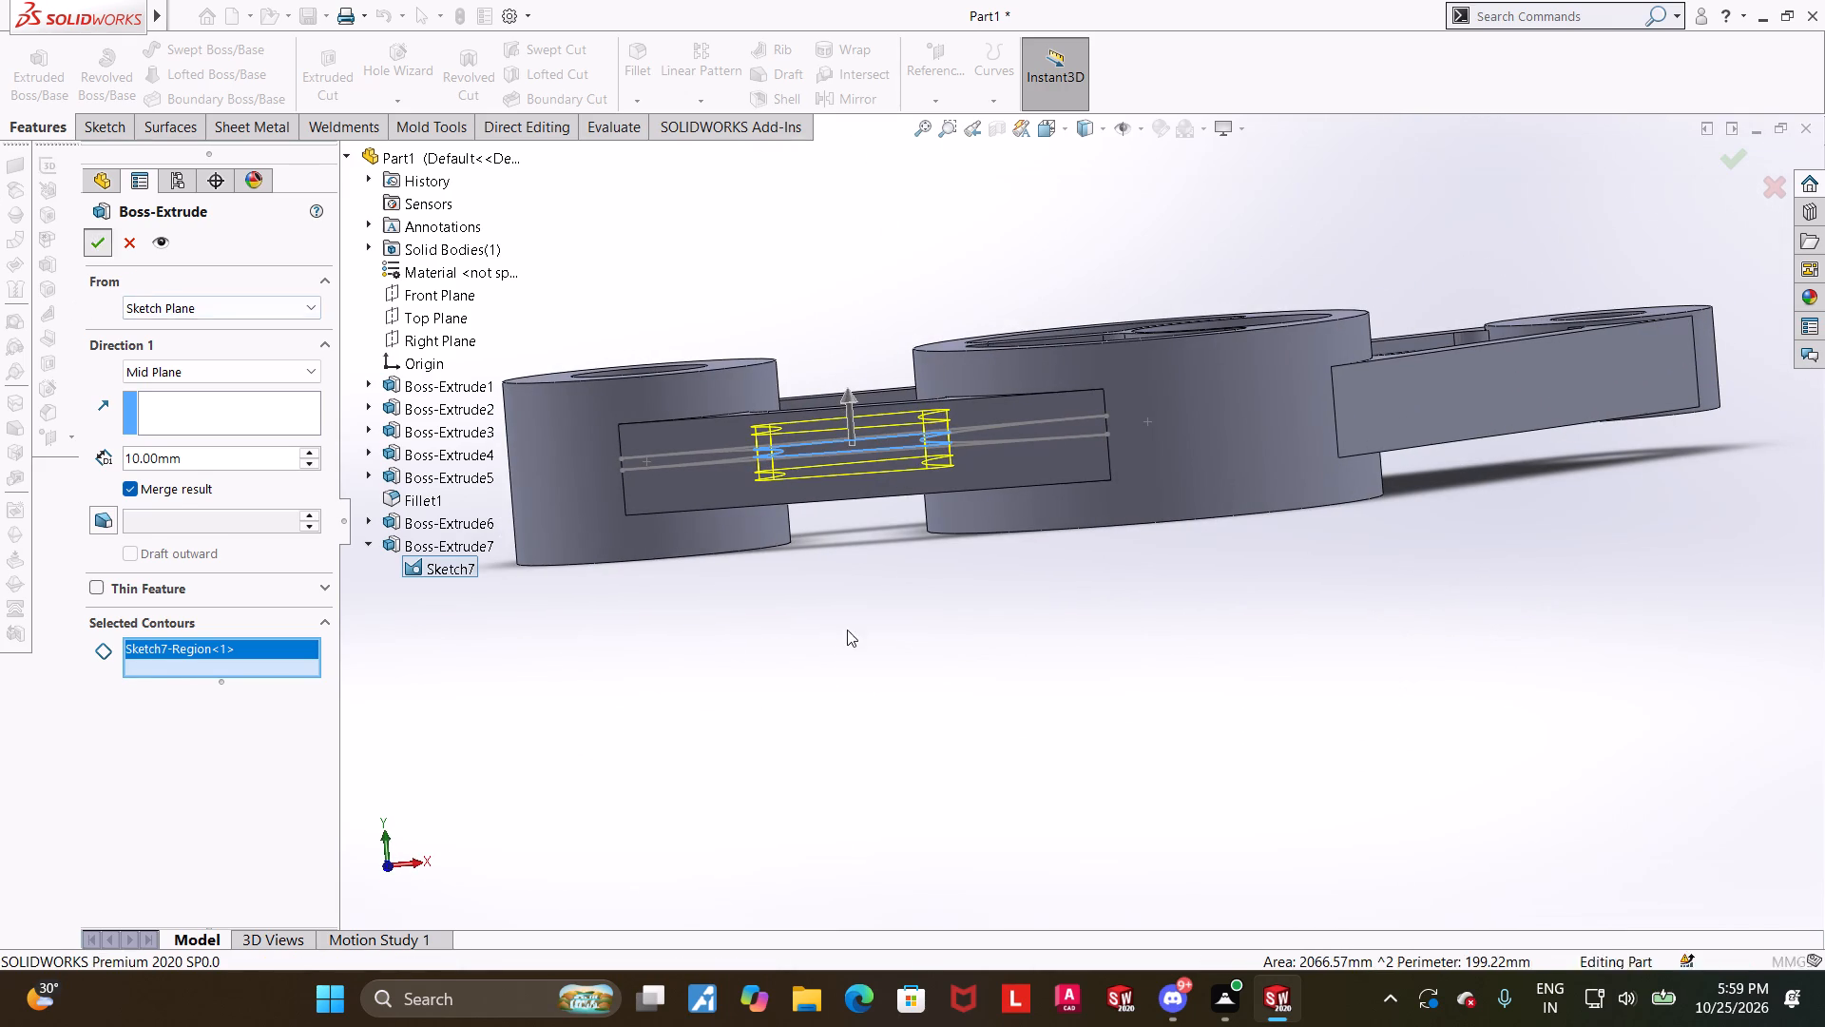
Hide the sketch shared by the second arm's rail and web extrusions.
click(911, 665)
middle_drag(908, 575, 903, 673)
click(188, 670)
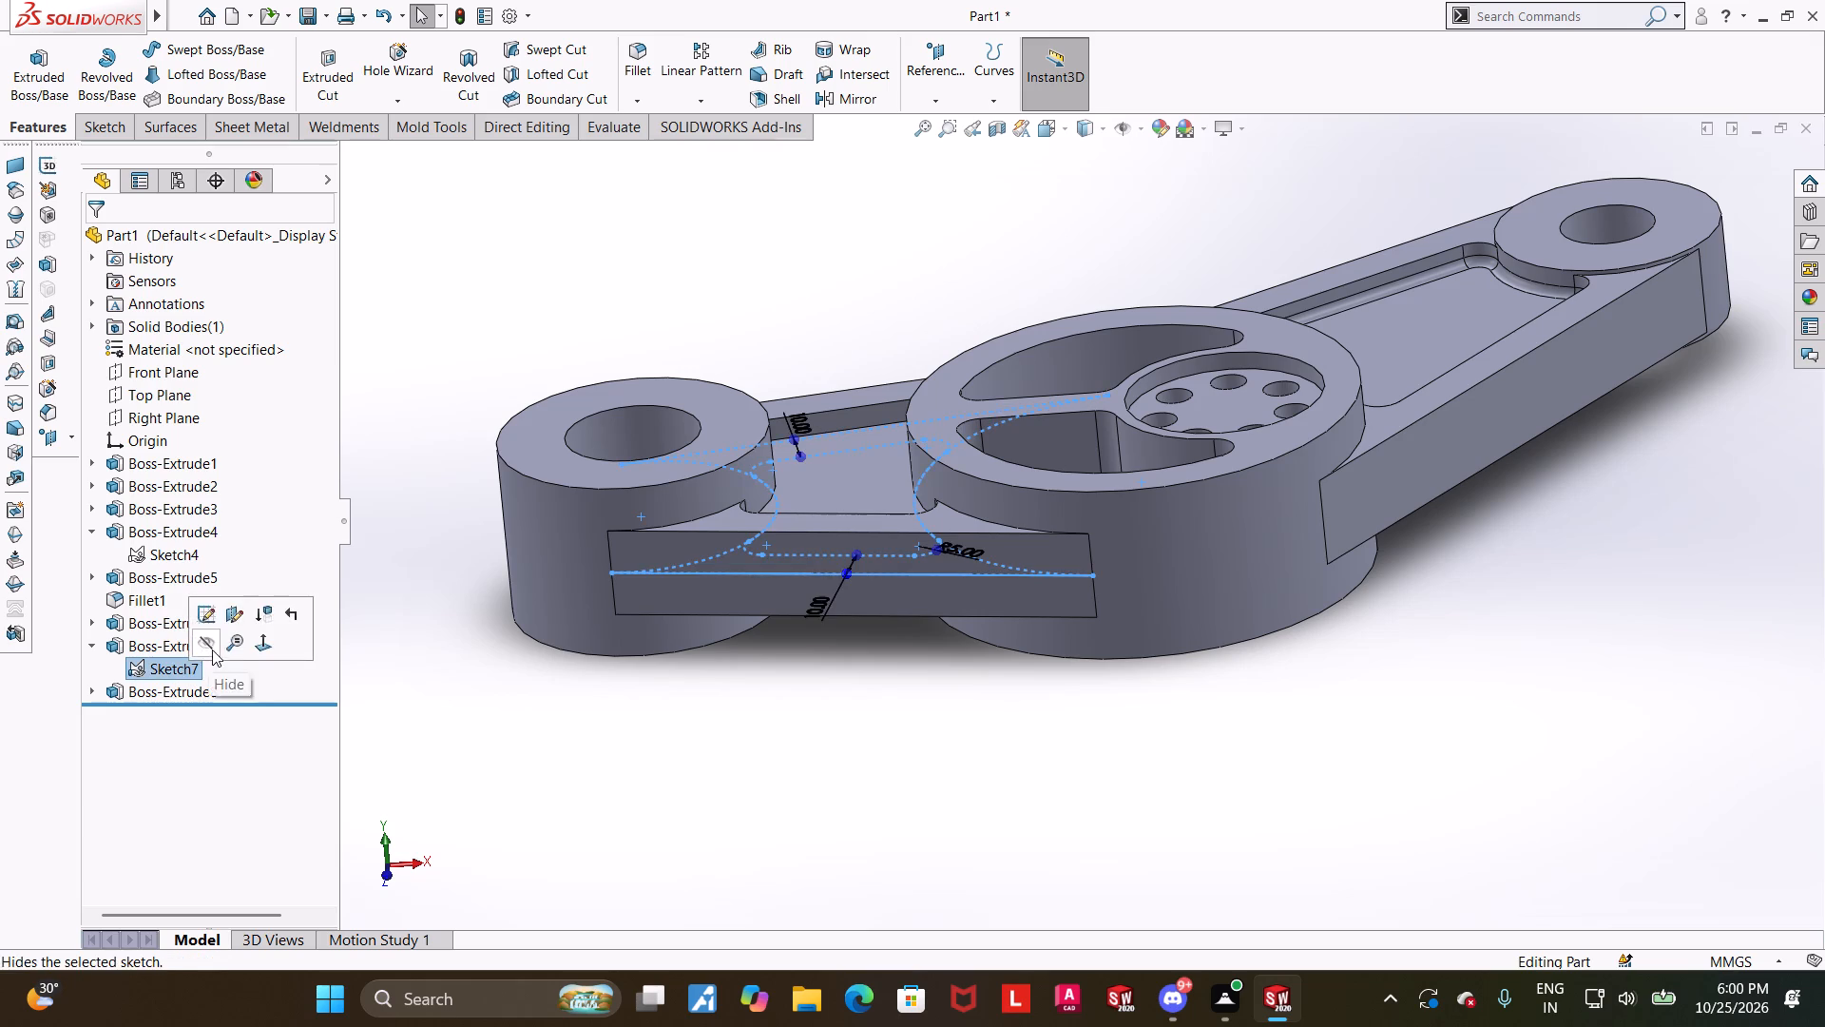
click(212, 649)
click(91, 638)
Fillet the second arm's web-to-rail pocket edges on both the upper and lower sides with a 2 mm symmetric radius.
scroll(716, 767, up, 3)
middle_drag(1101, 565, 1021, 740)
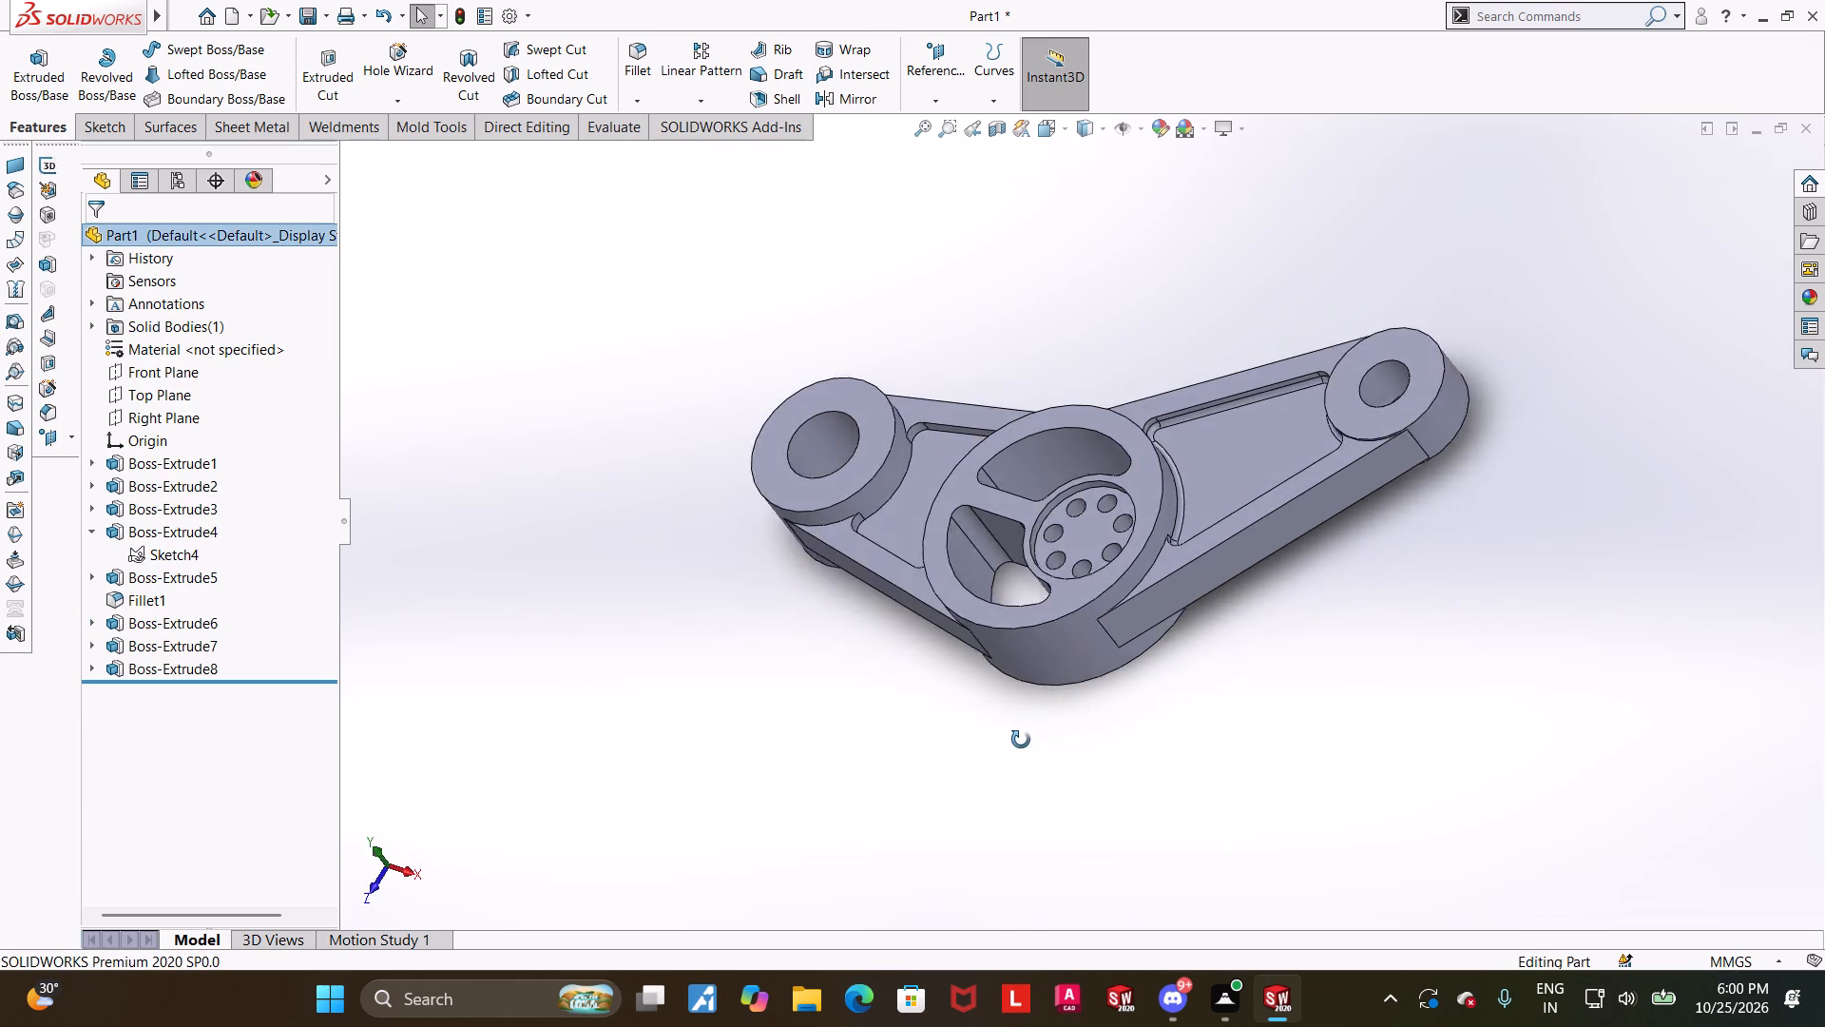
middle_drag(1021, 740, 1088, 691)
scroll(1009, 433, down, 3)
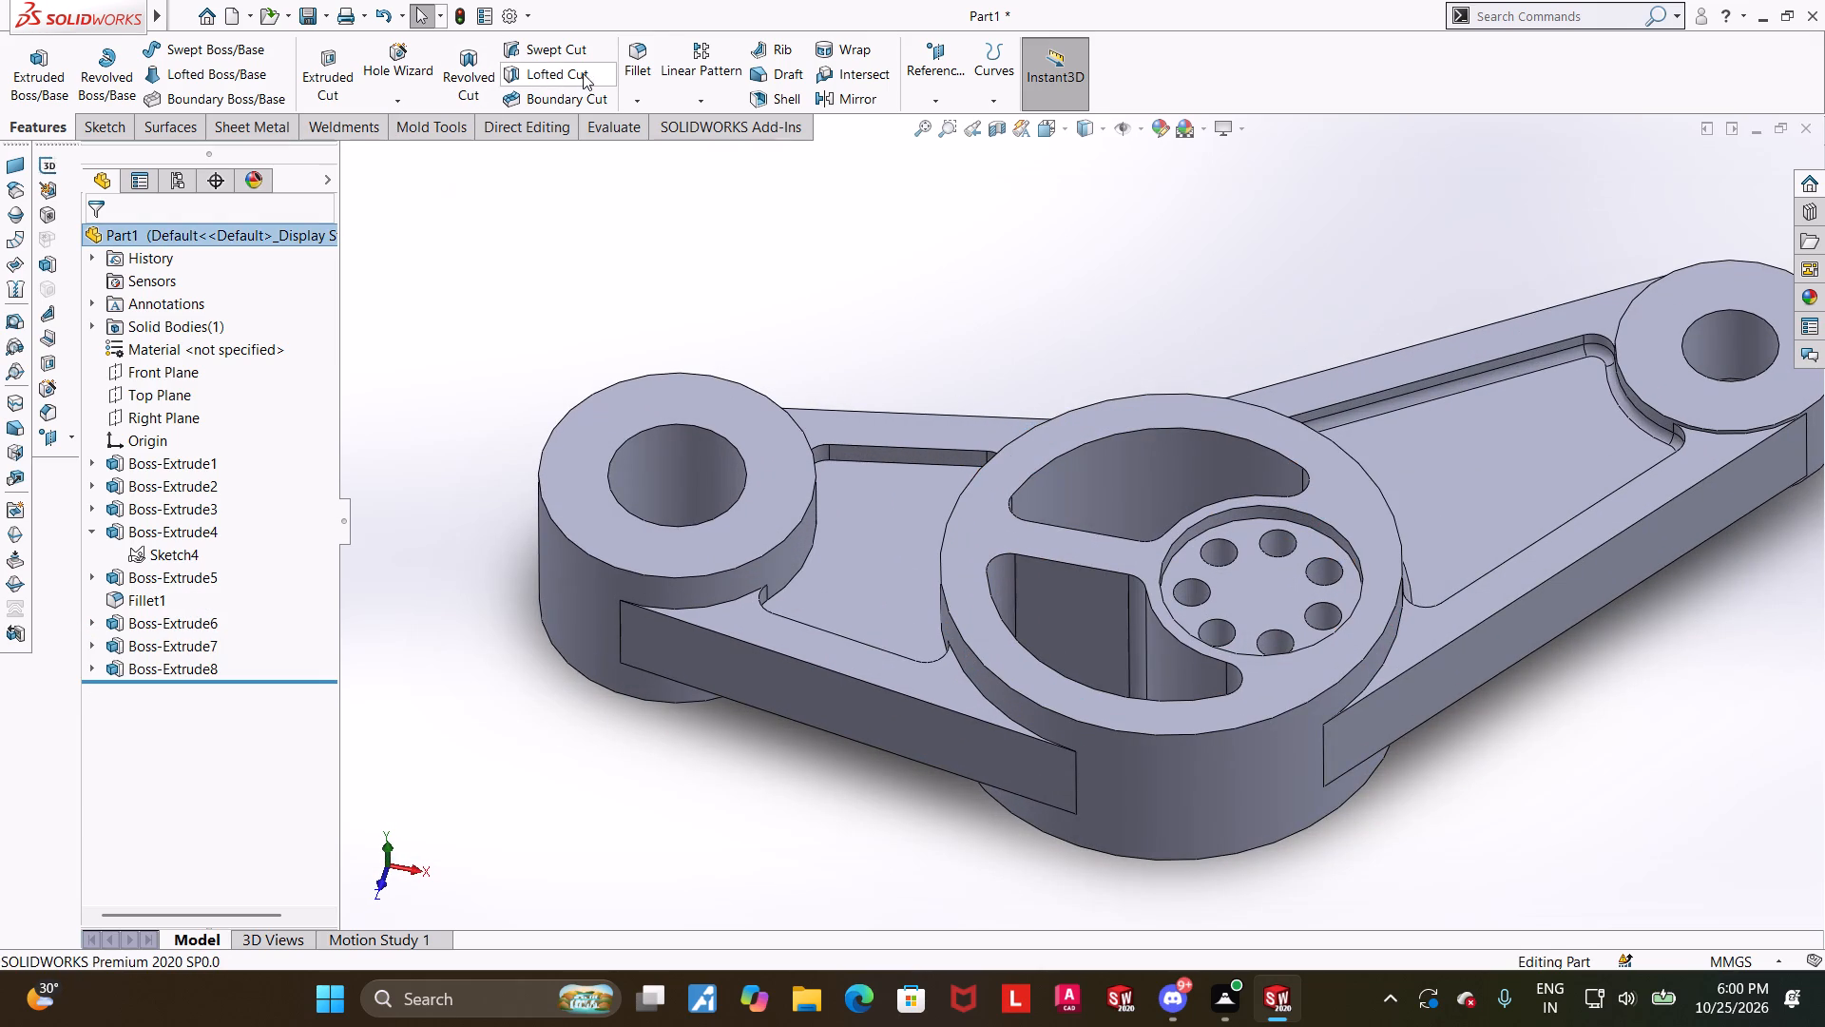
click(641, 68)
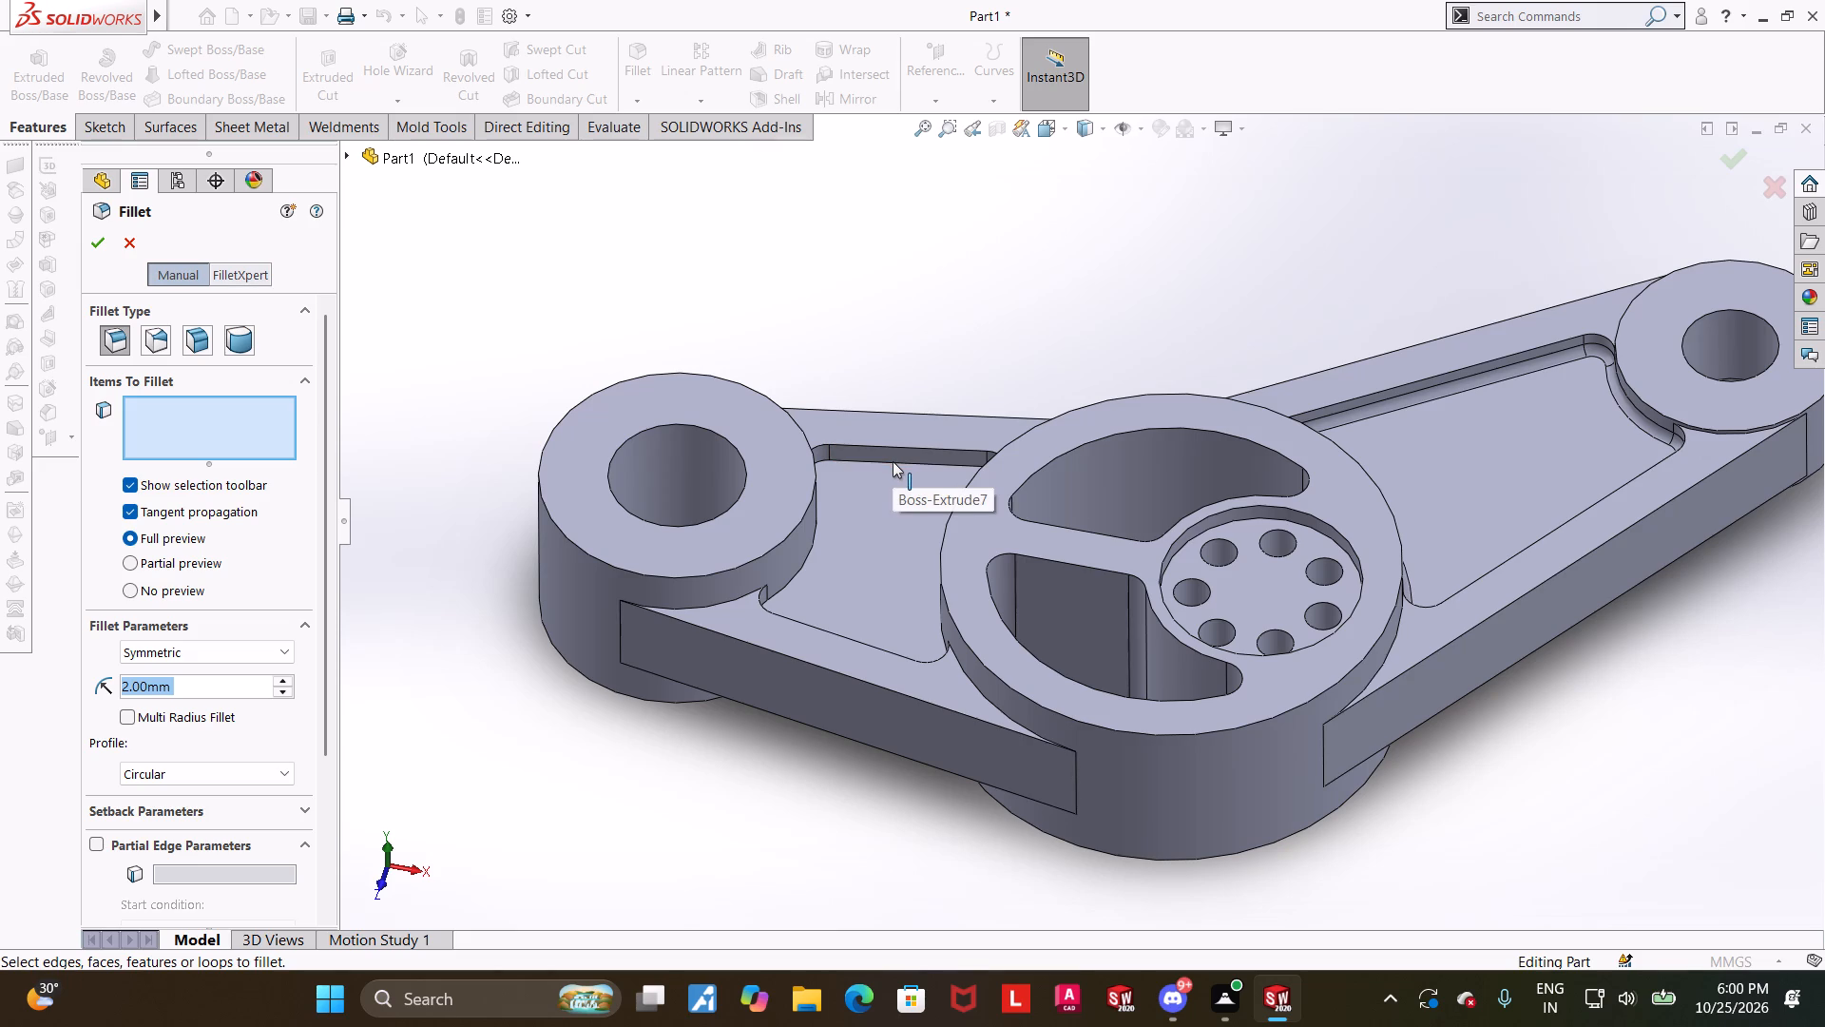
click(893, 461)
middle_drag(844, 707, 887, 428)
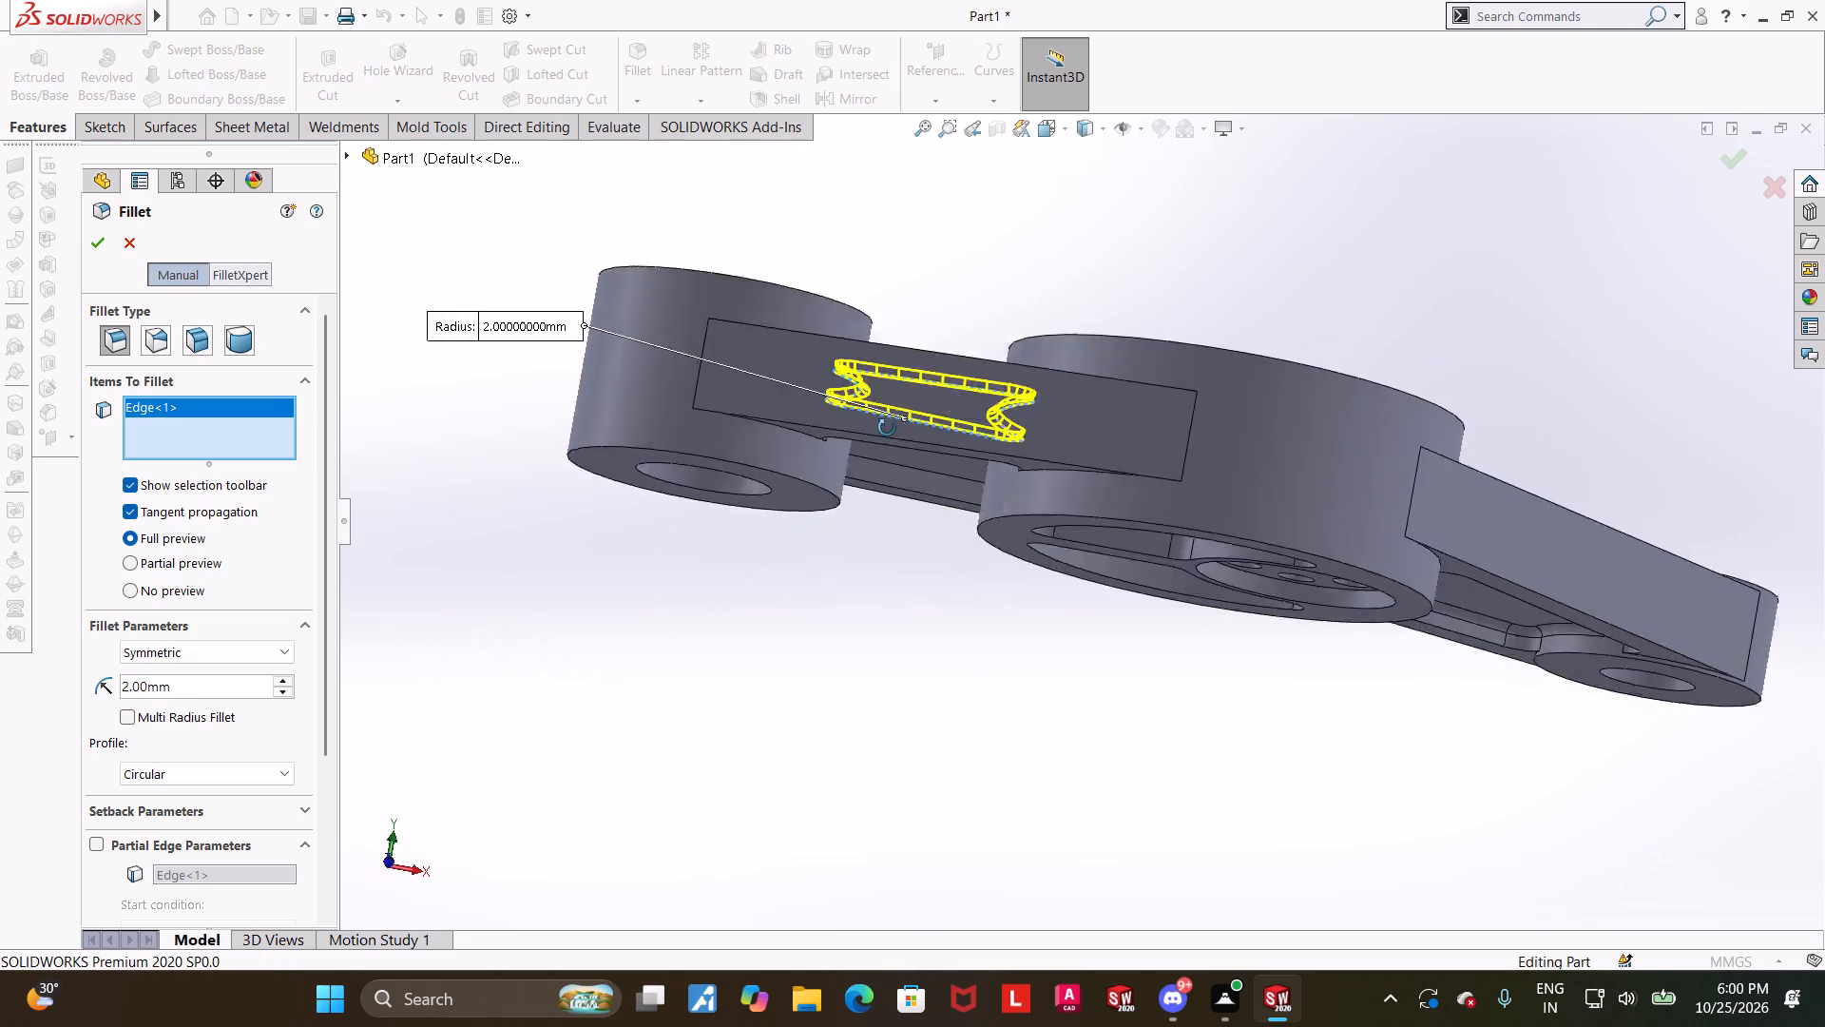
middle_drag(887, 428, 892, 296)
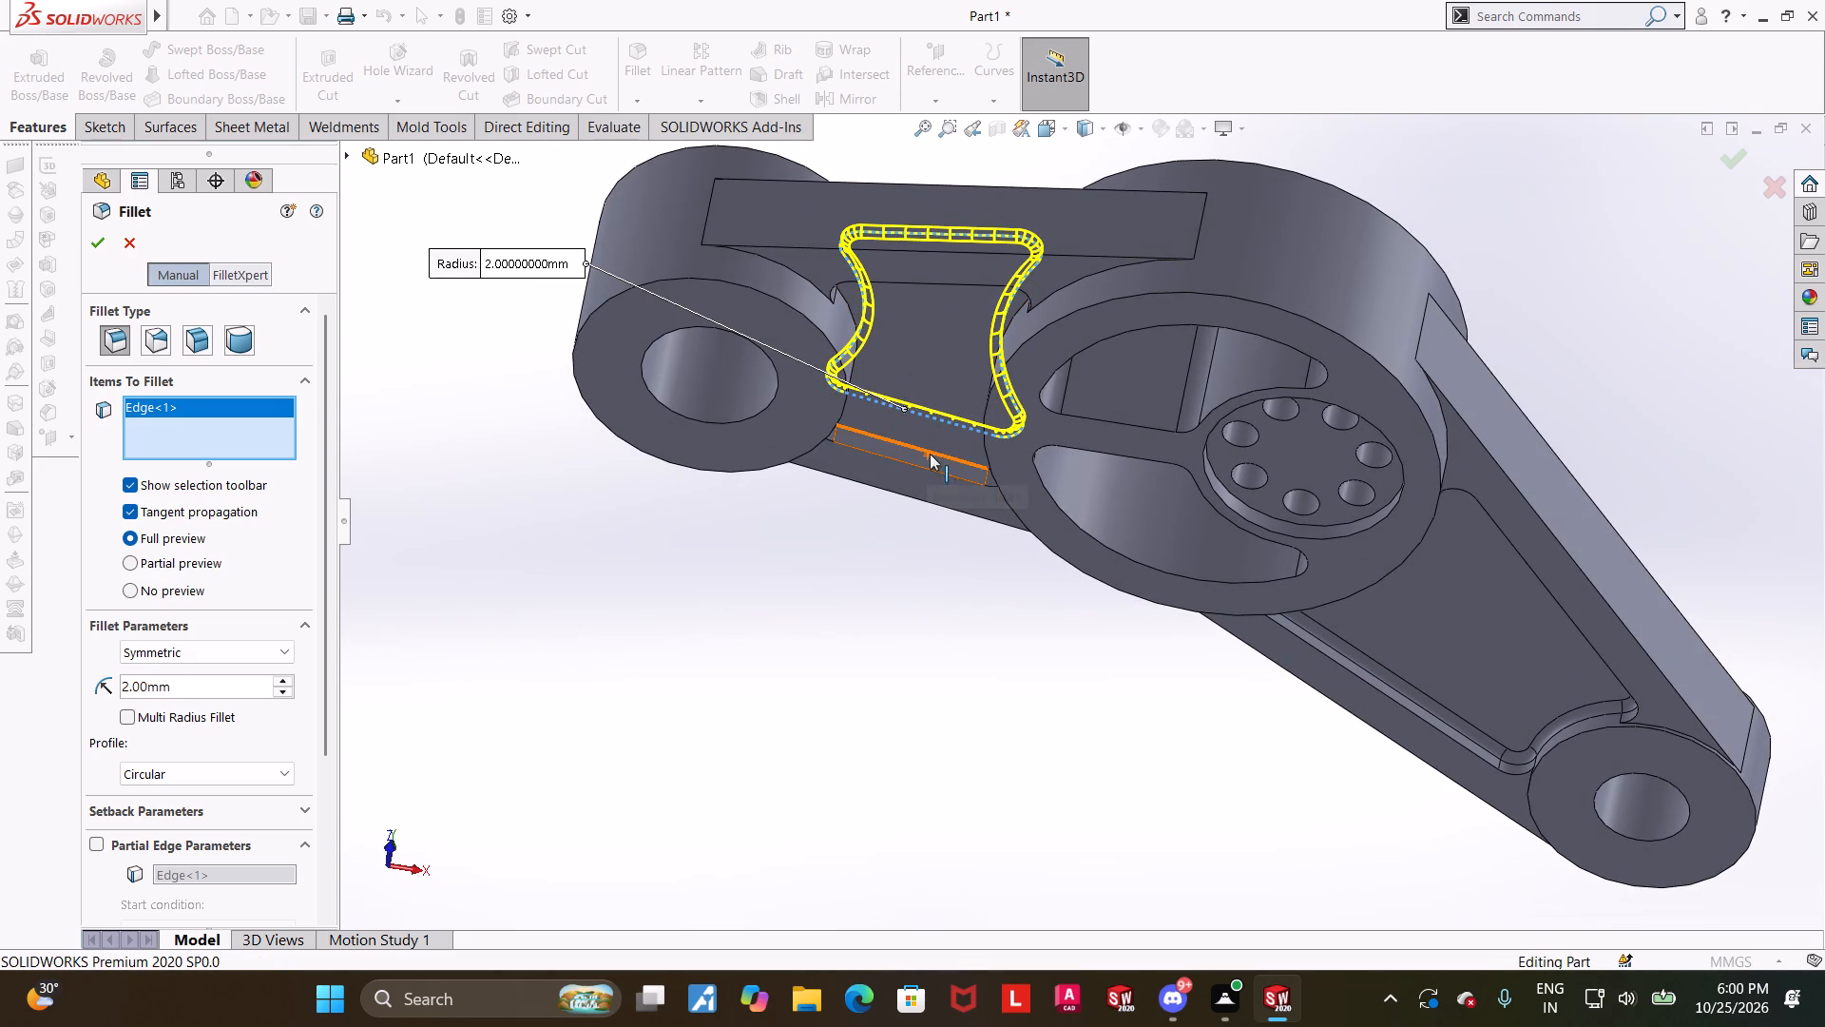
click(930, 454)
click(95, 245)
click(798, 663)
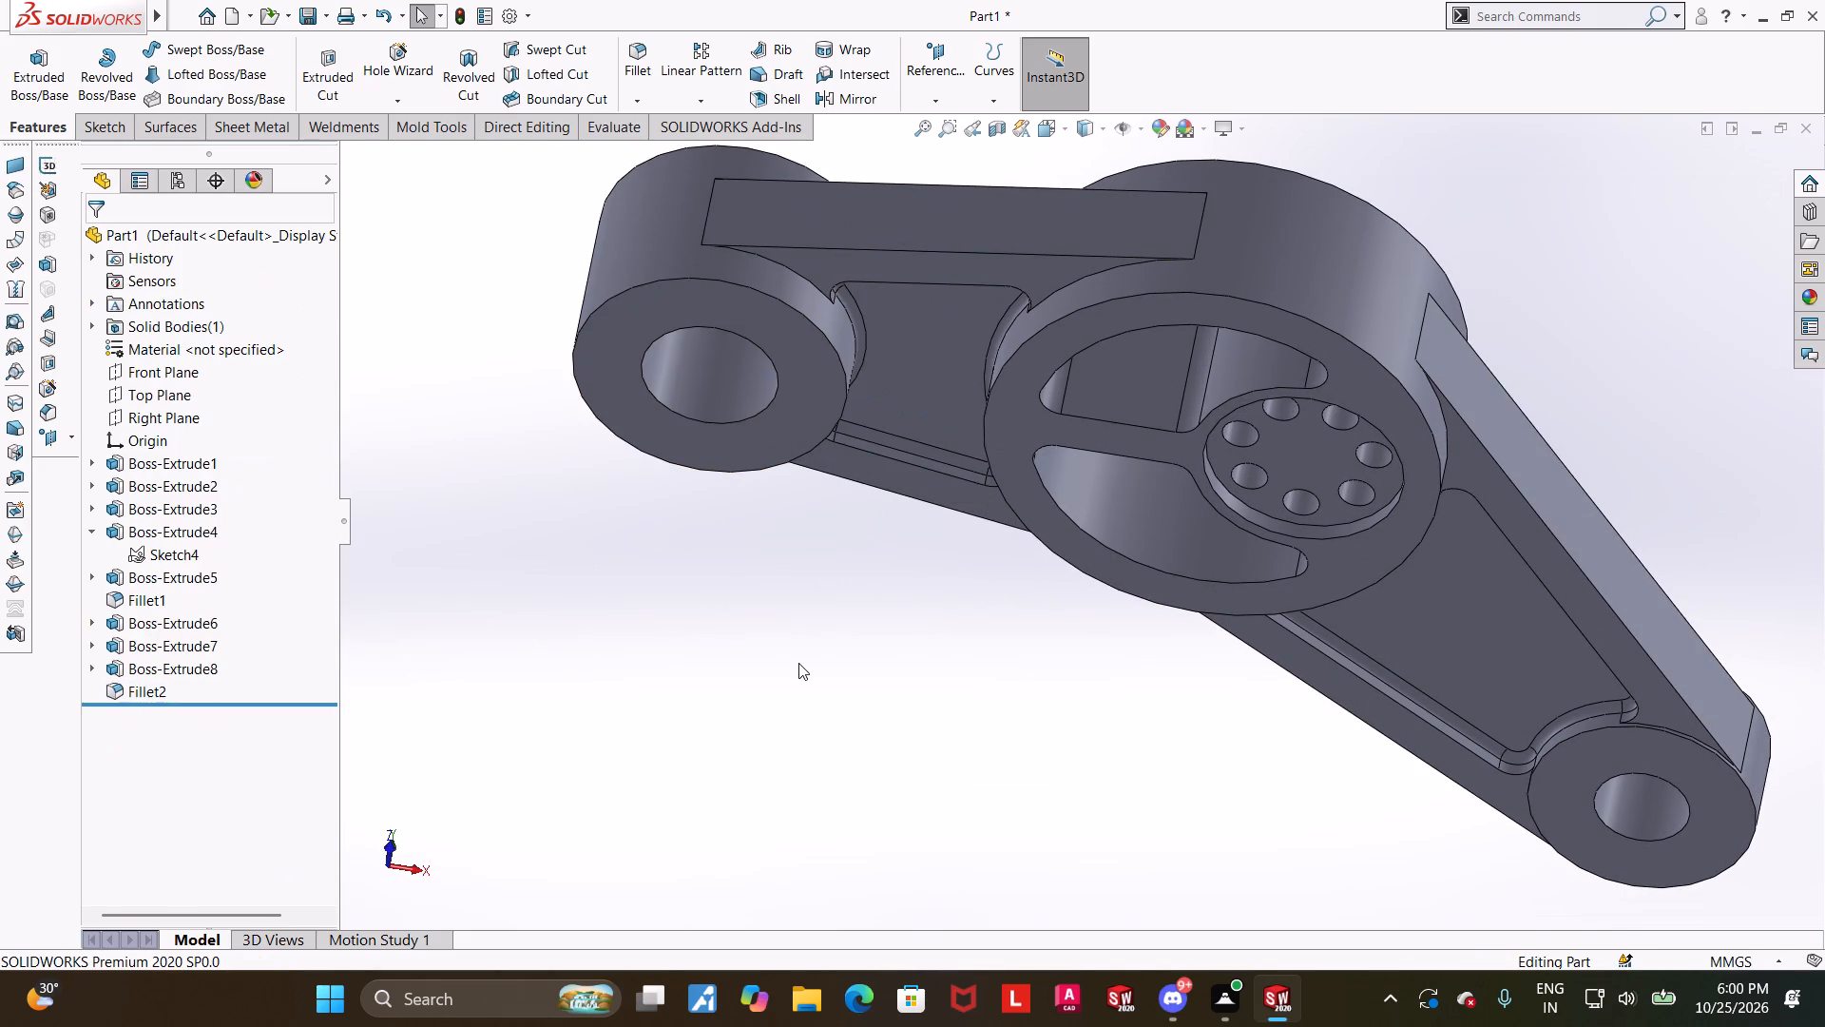
Examine the whole part from above, below and in the isometric view, checking the ring, seven-hole disc and both filleted arms.
middle_drag(1116, 455, 1004, 804)
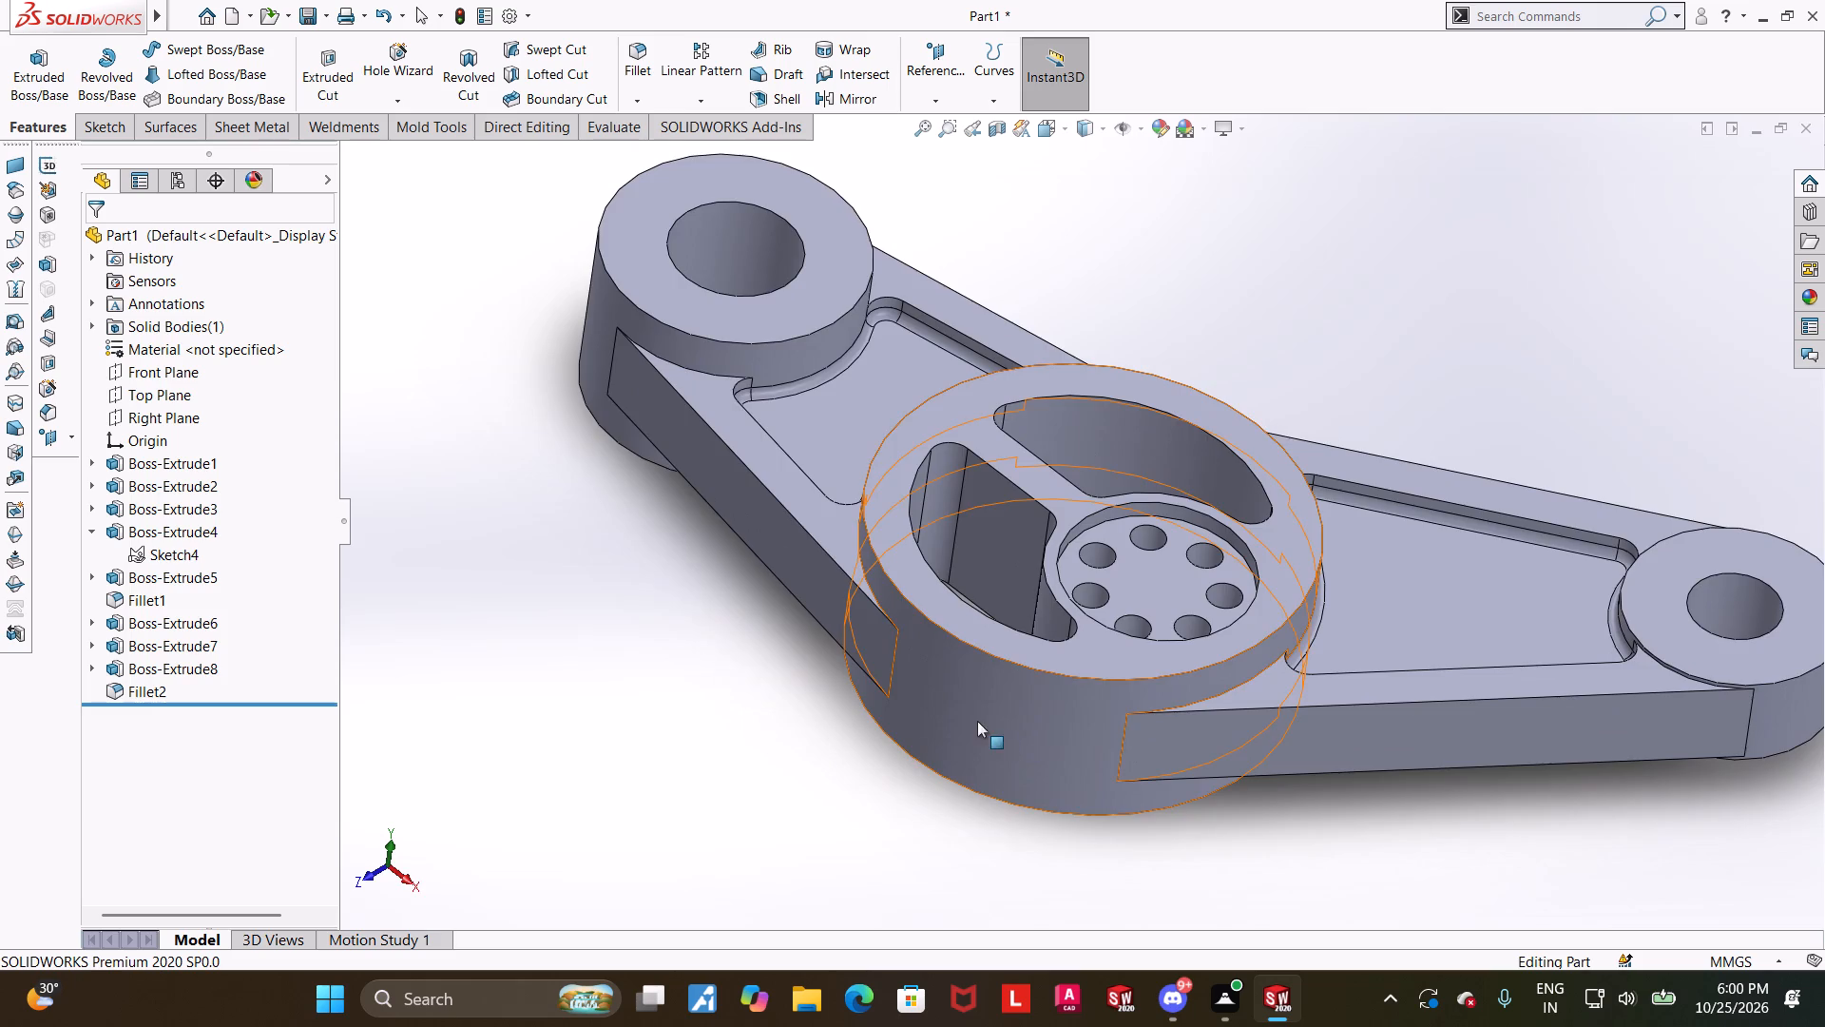
key(ctrl+7)
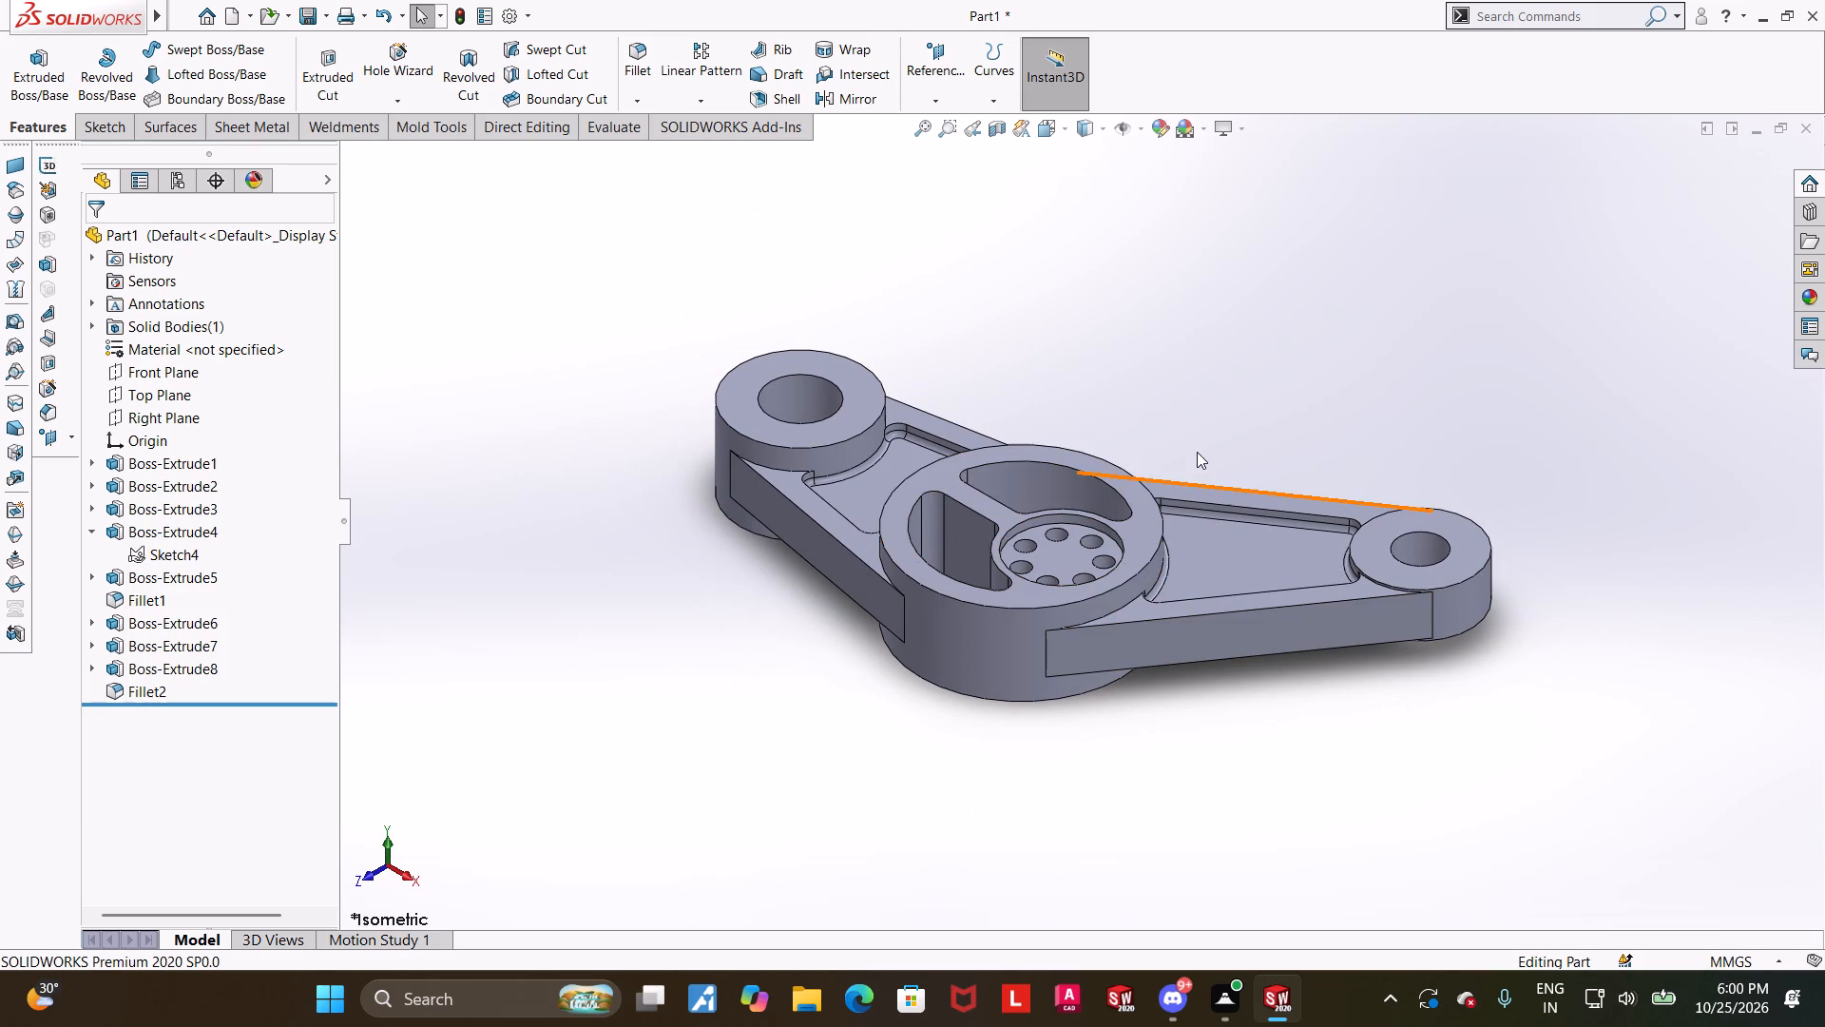
scroll(1198, 448, down, 2)
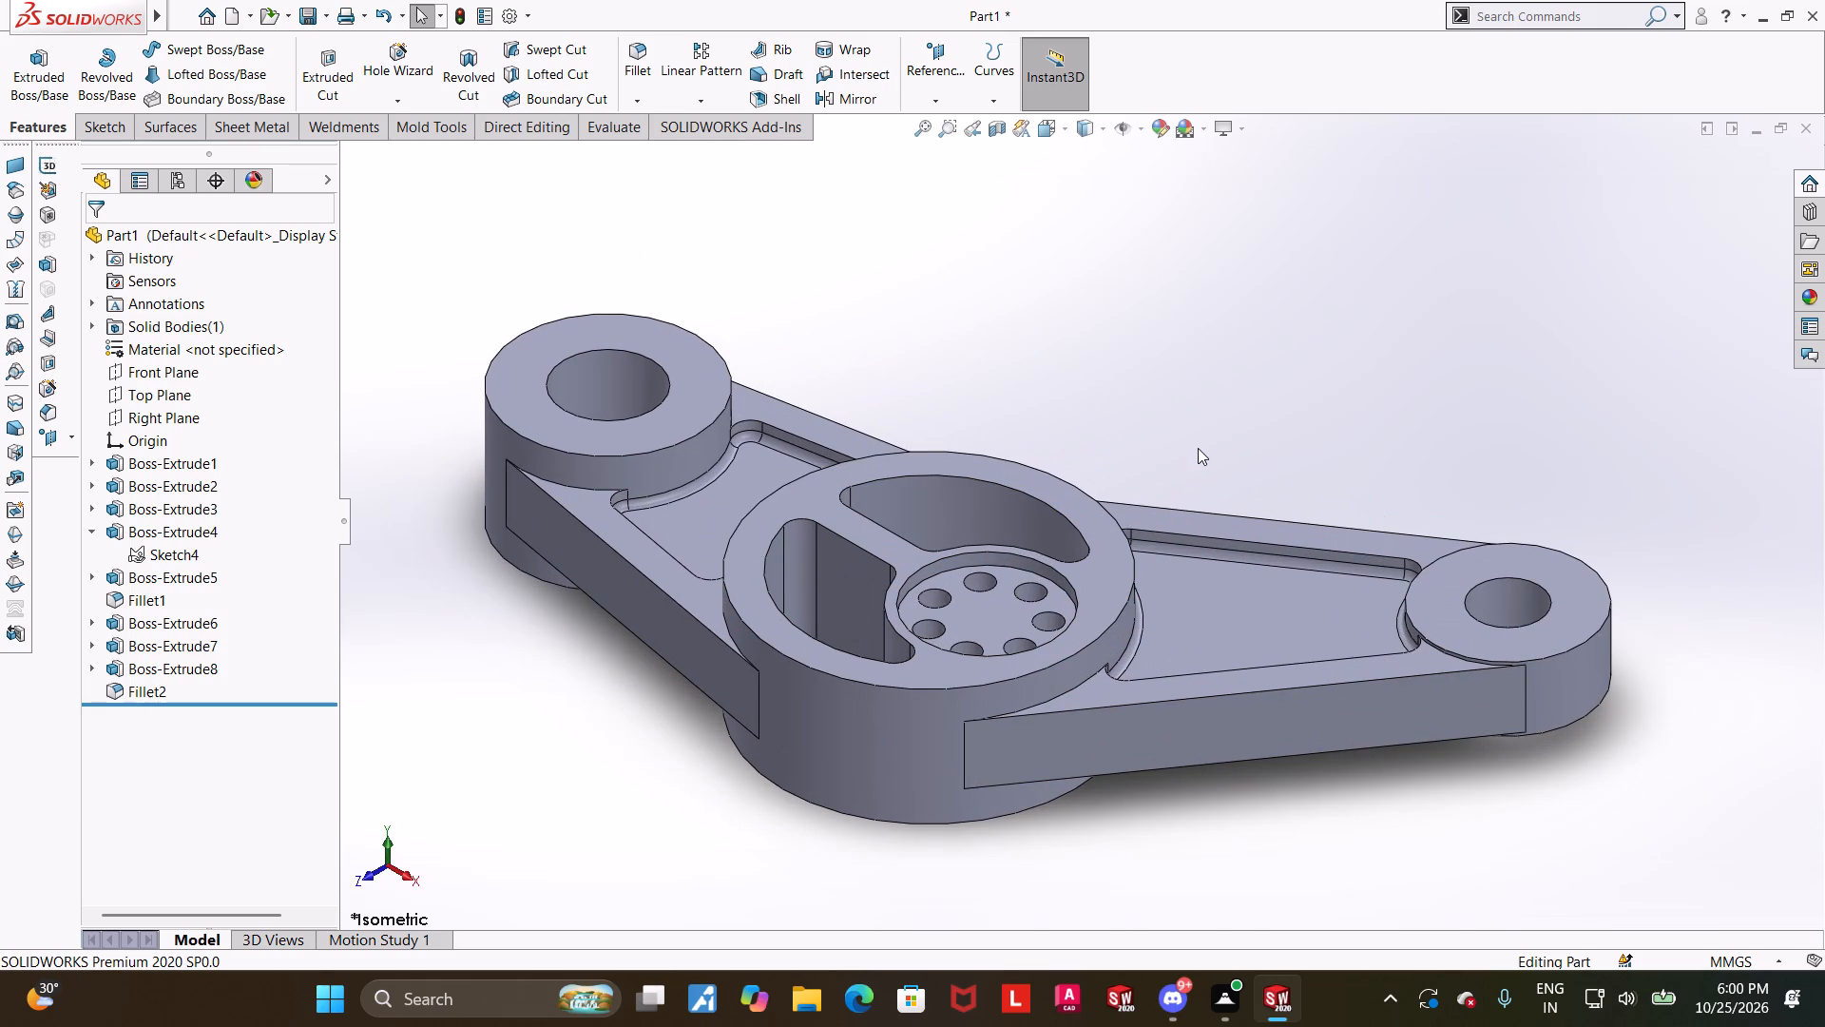
middle_drag(1313, 590, 1364, 606)
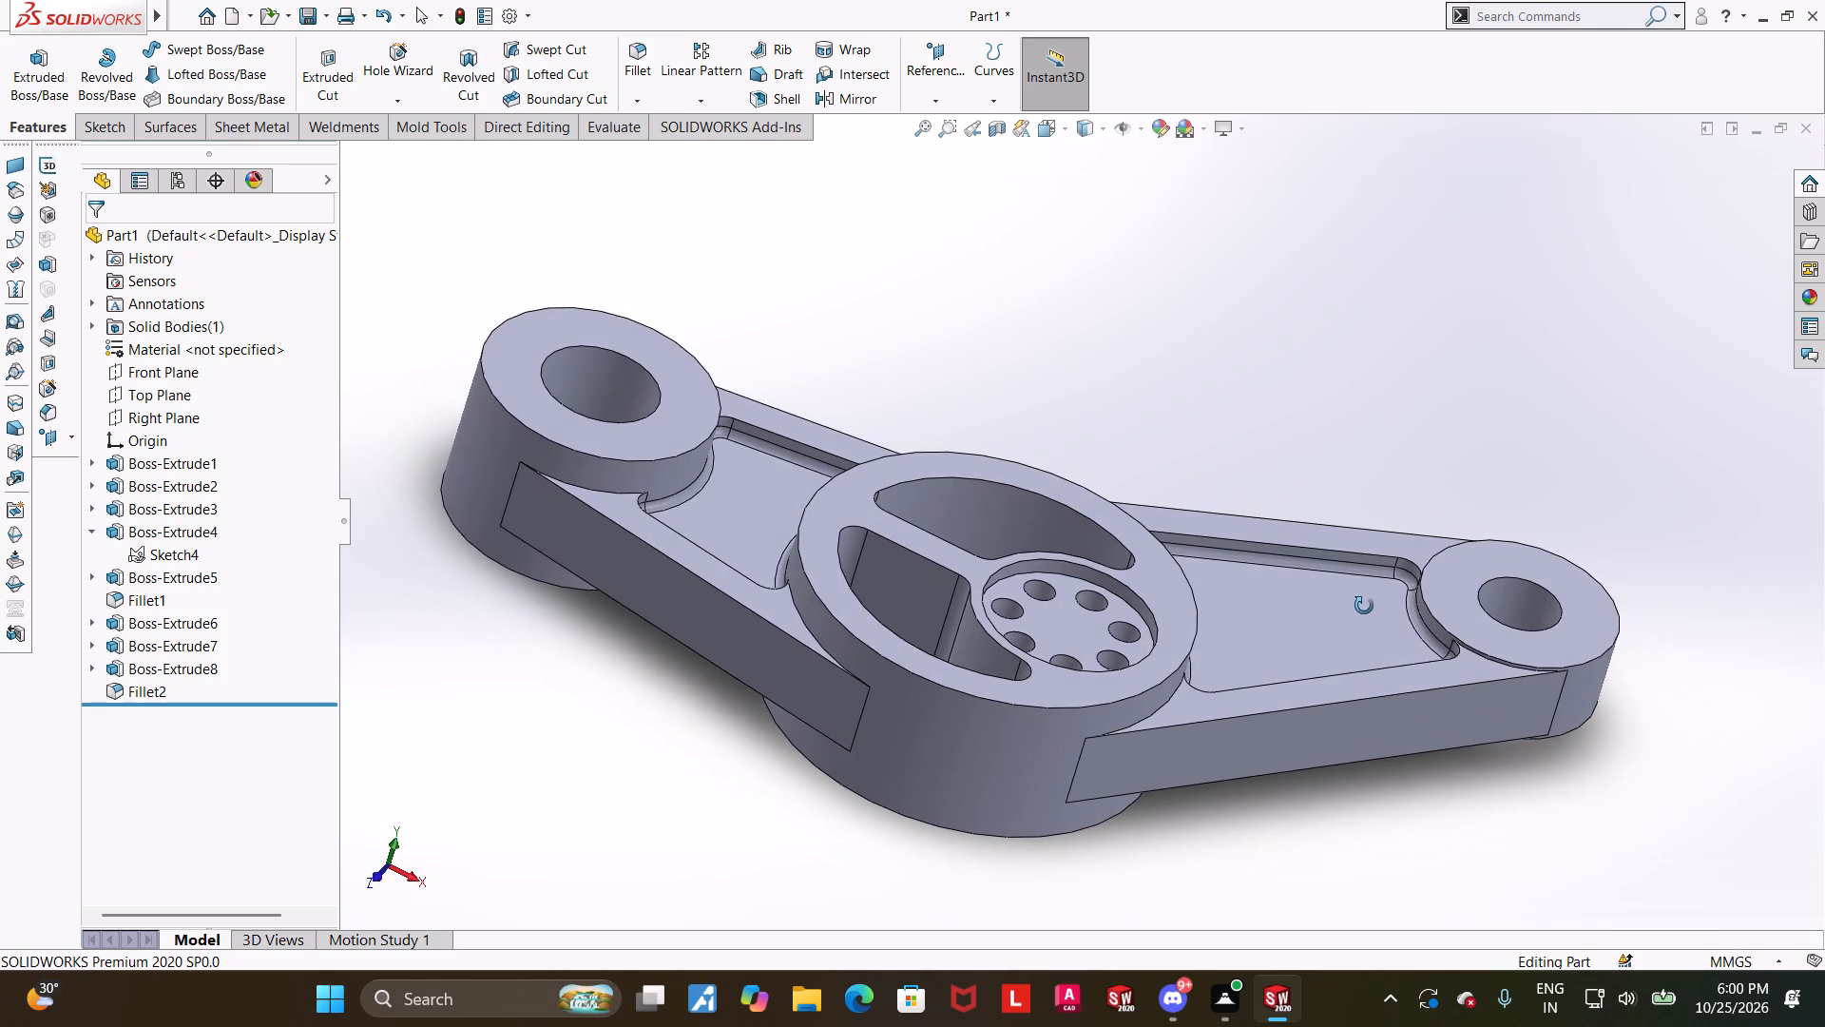
middle_drag(1364, 606, 1341, 588)
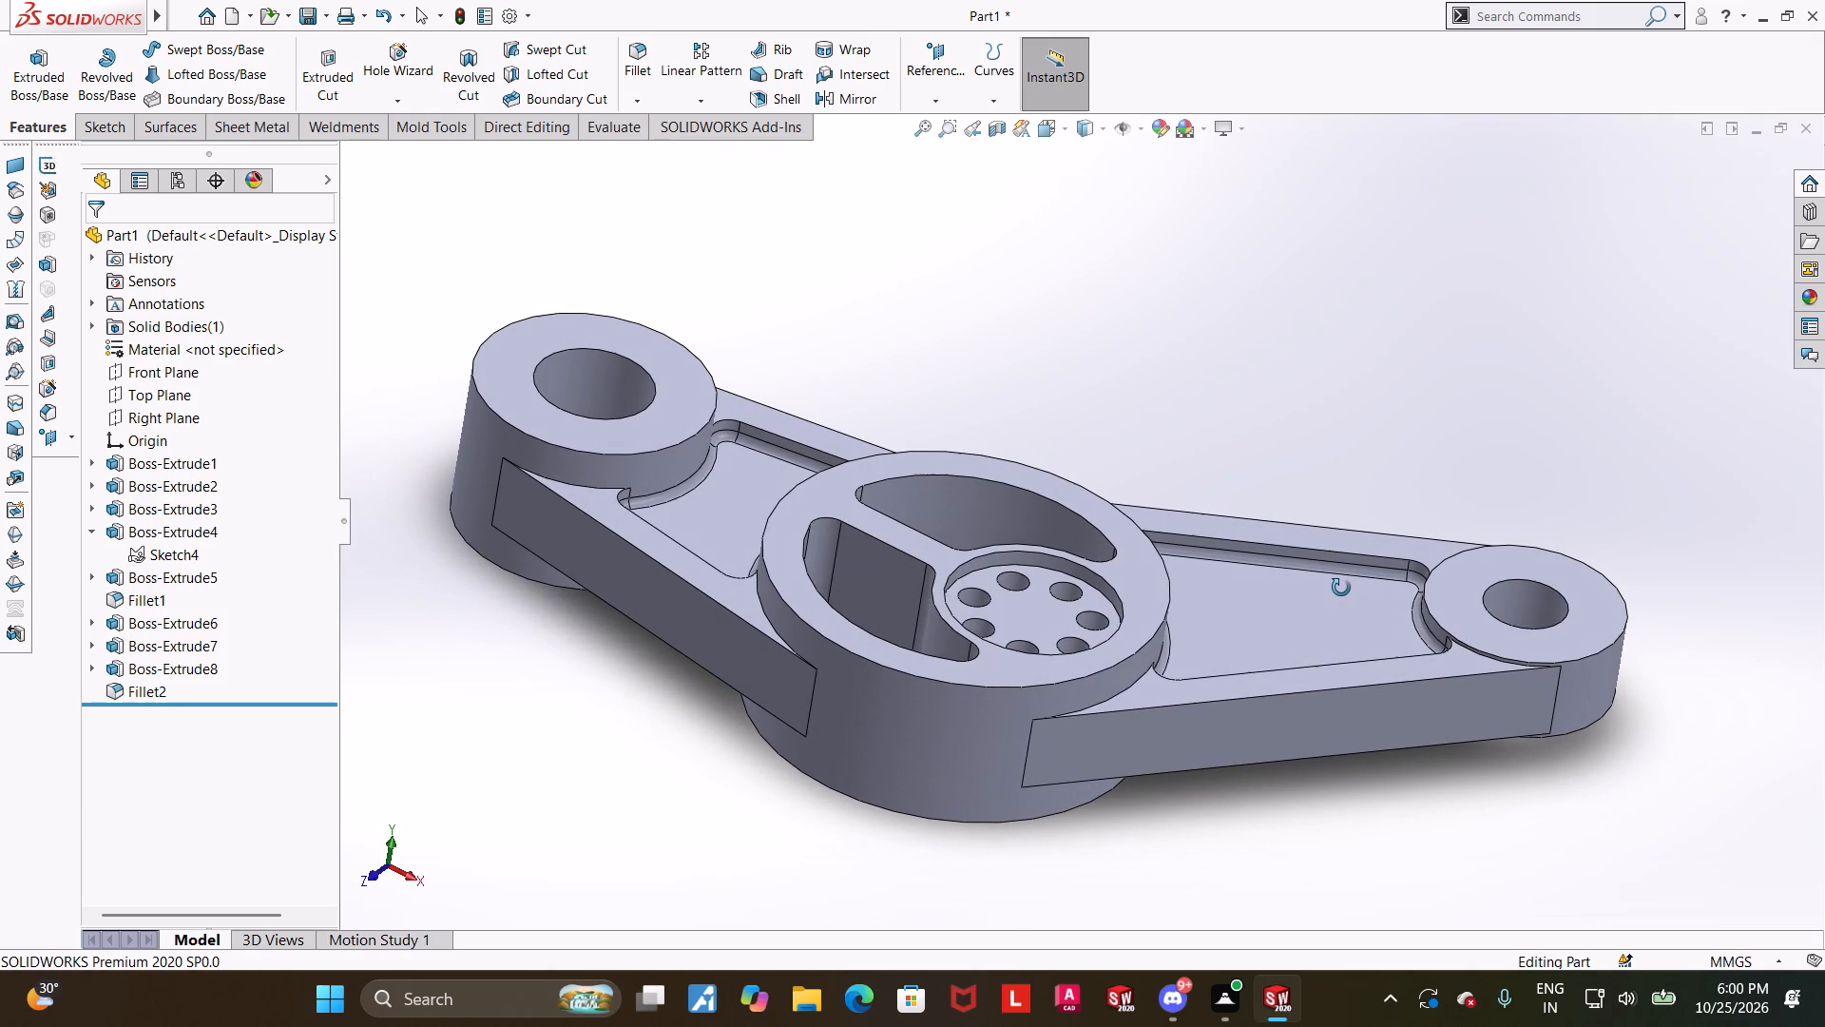
middle_drag(1341, 588, 1355, 584)
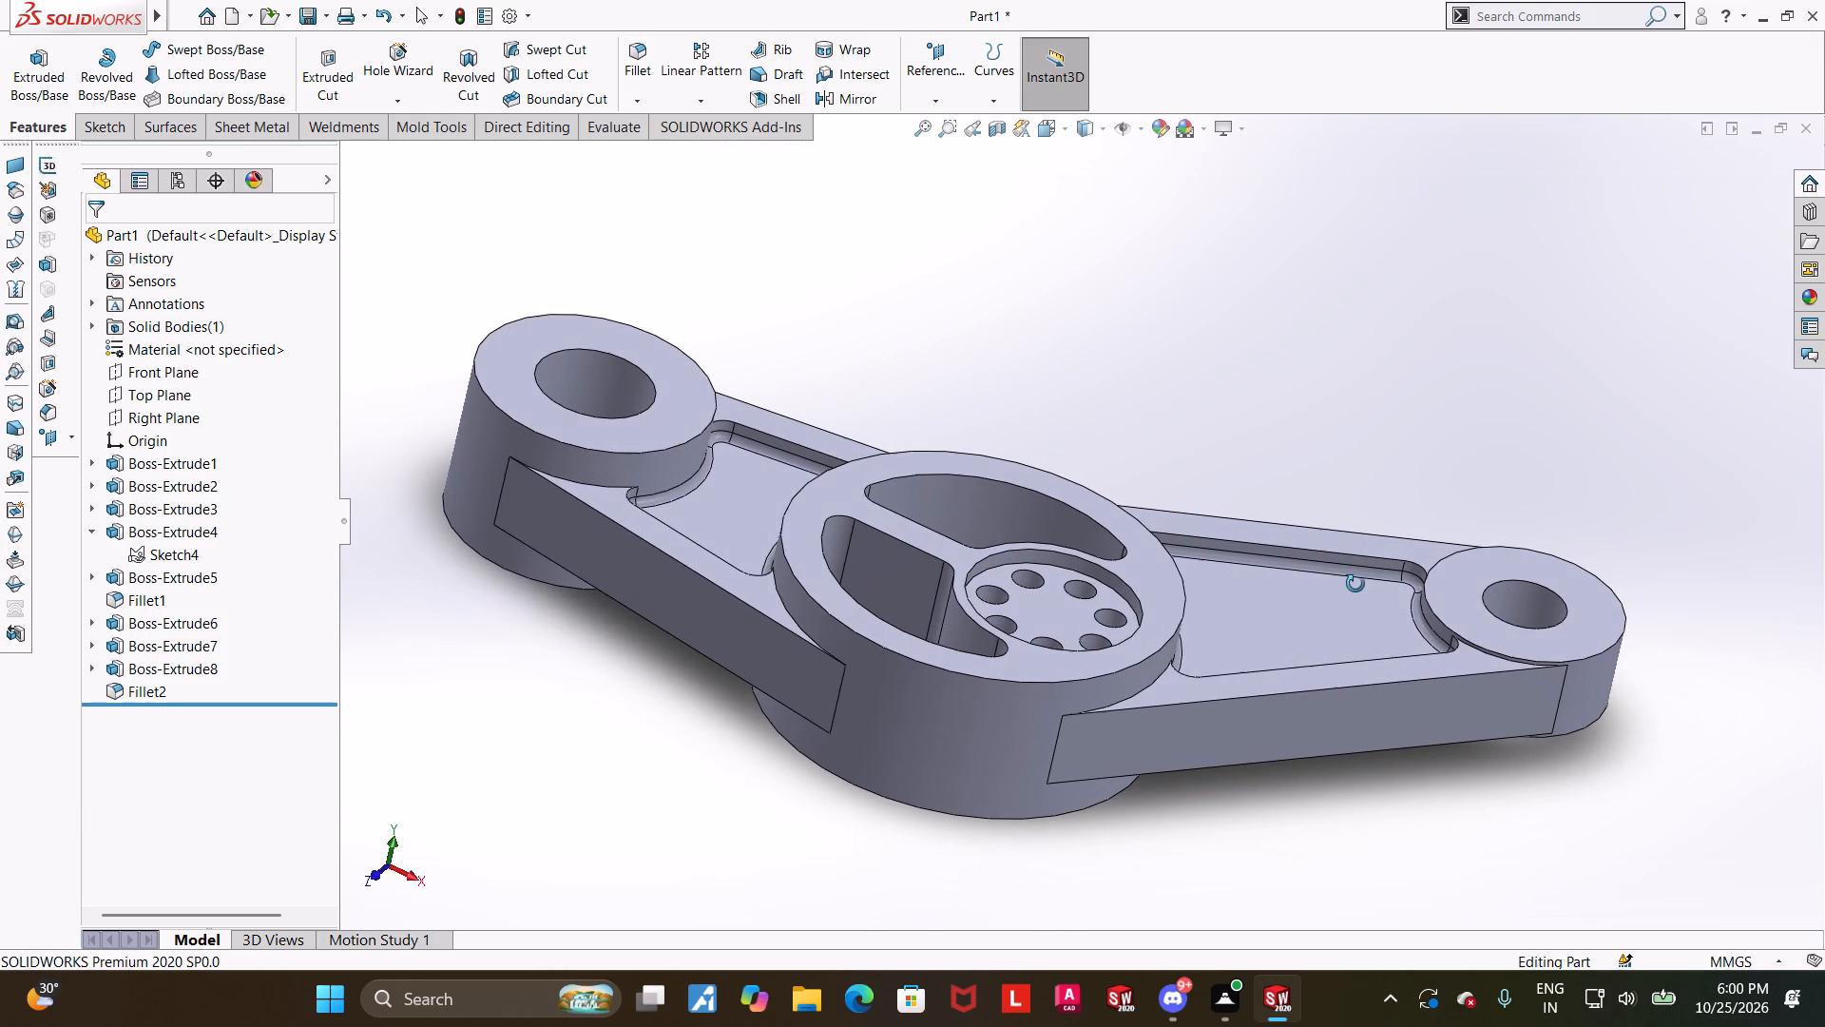
middle_drag(1355, 584, 1274, 519)
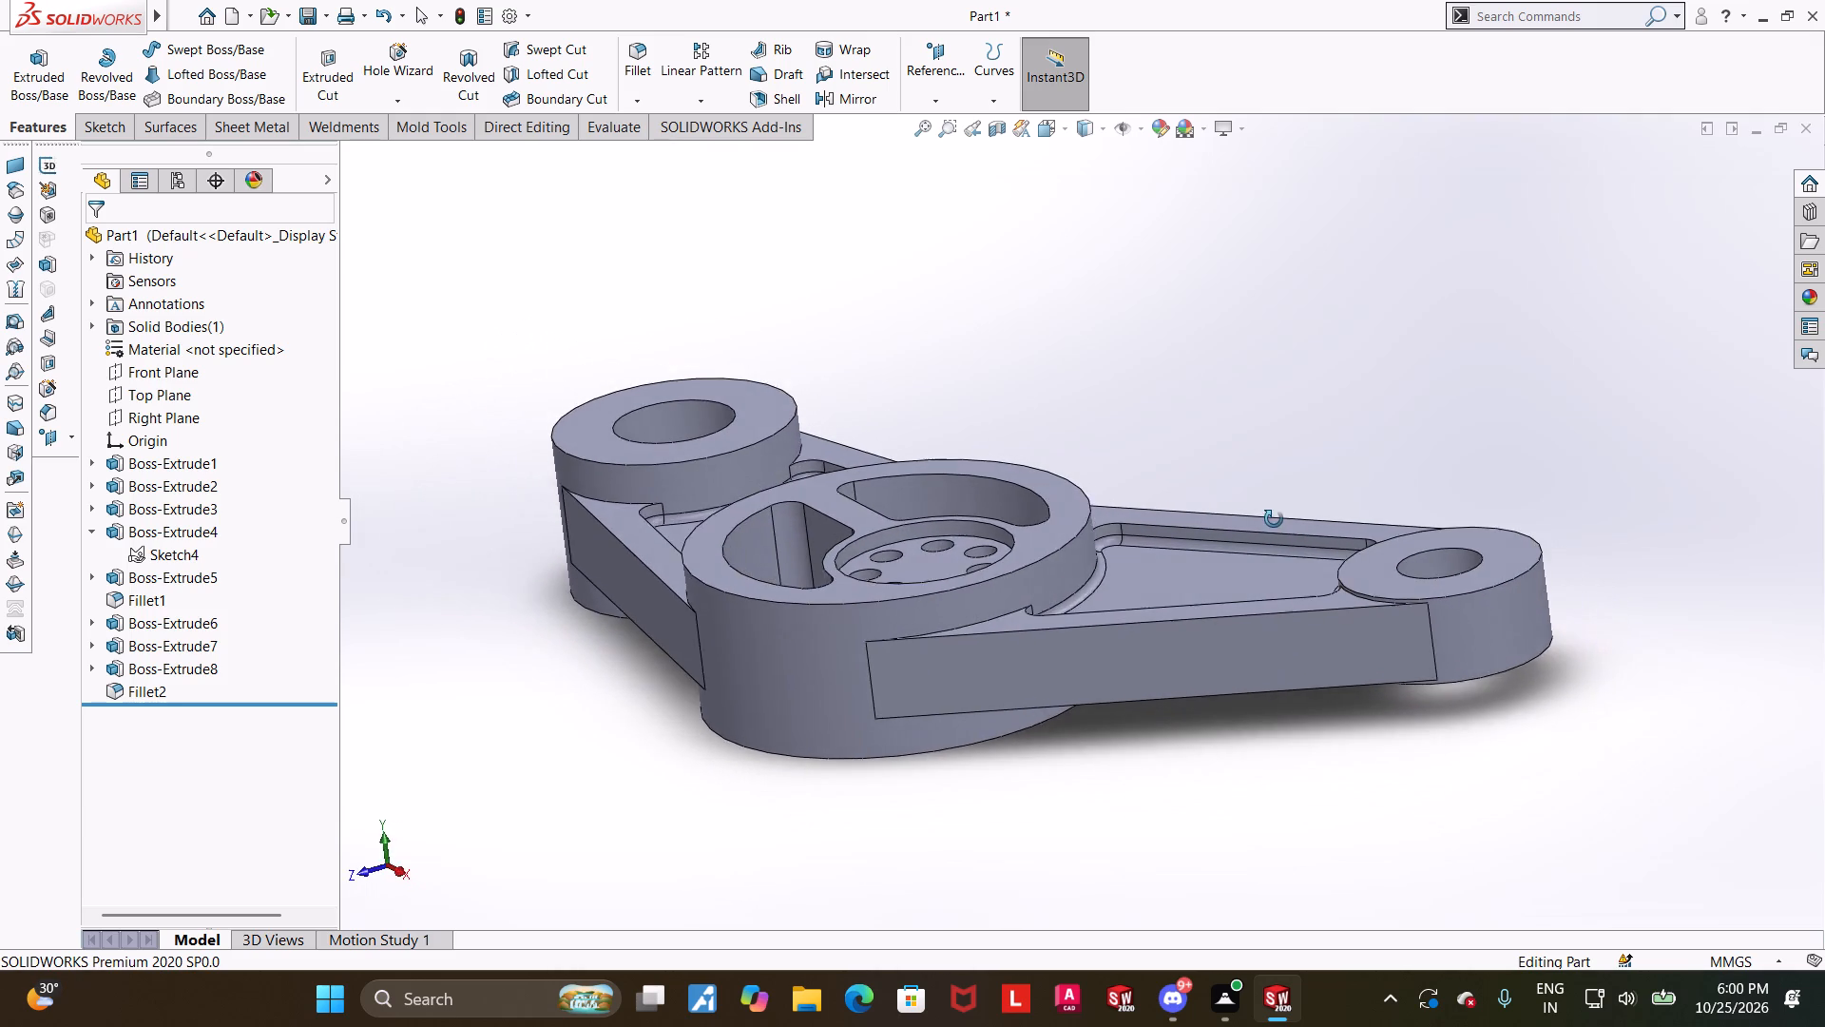
middle_drag(1274, 519, 1317, 560)
scroll(914, 481, down, 5)
scroll(983, 574, up, 4)
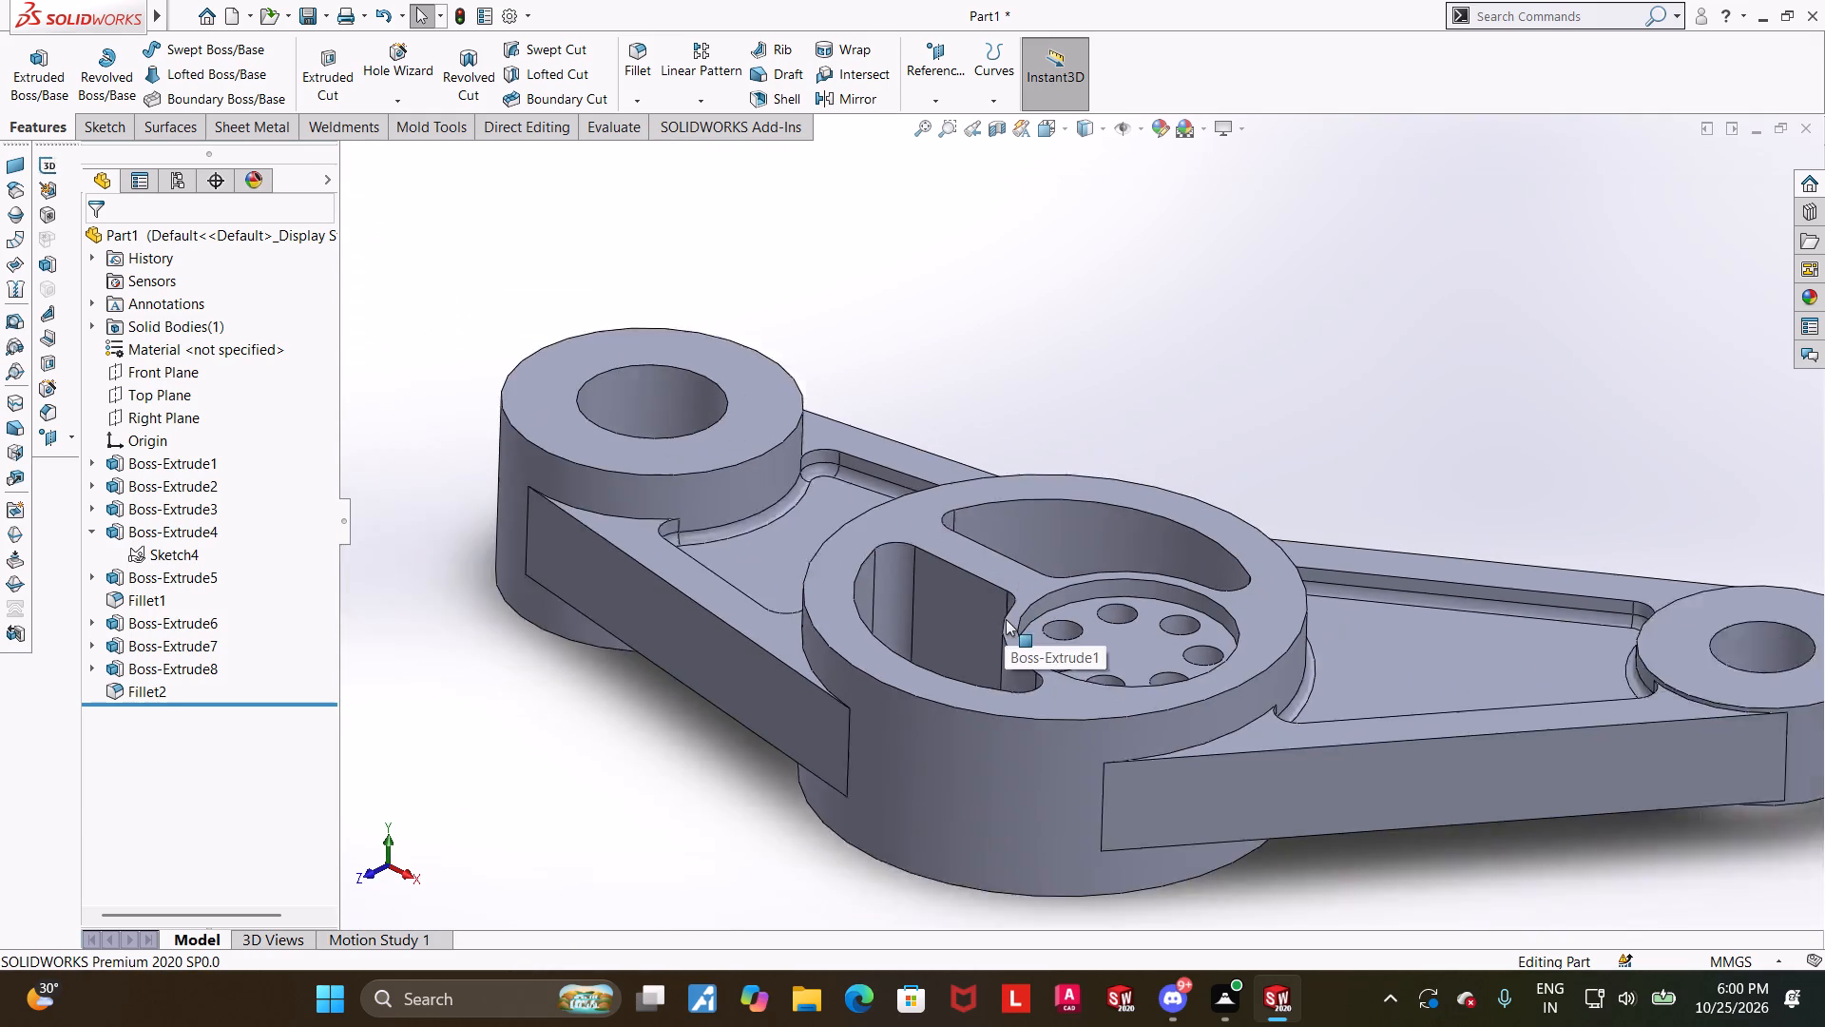
scroll(1006, 619, up, 2)
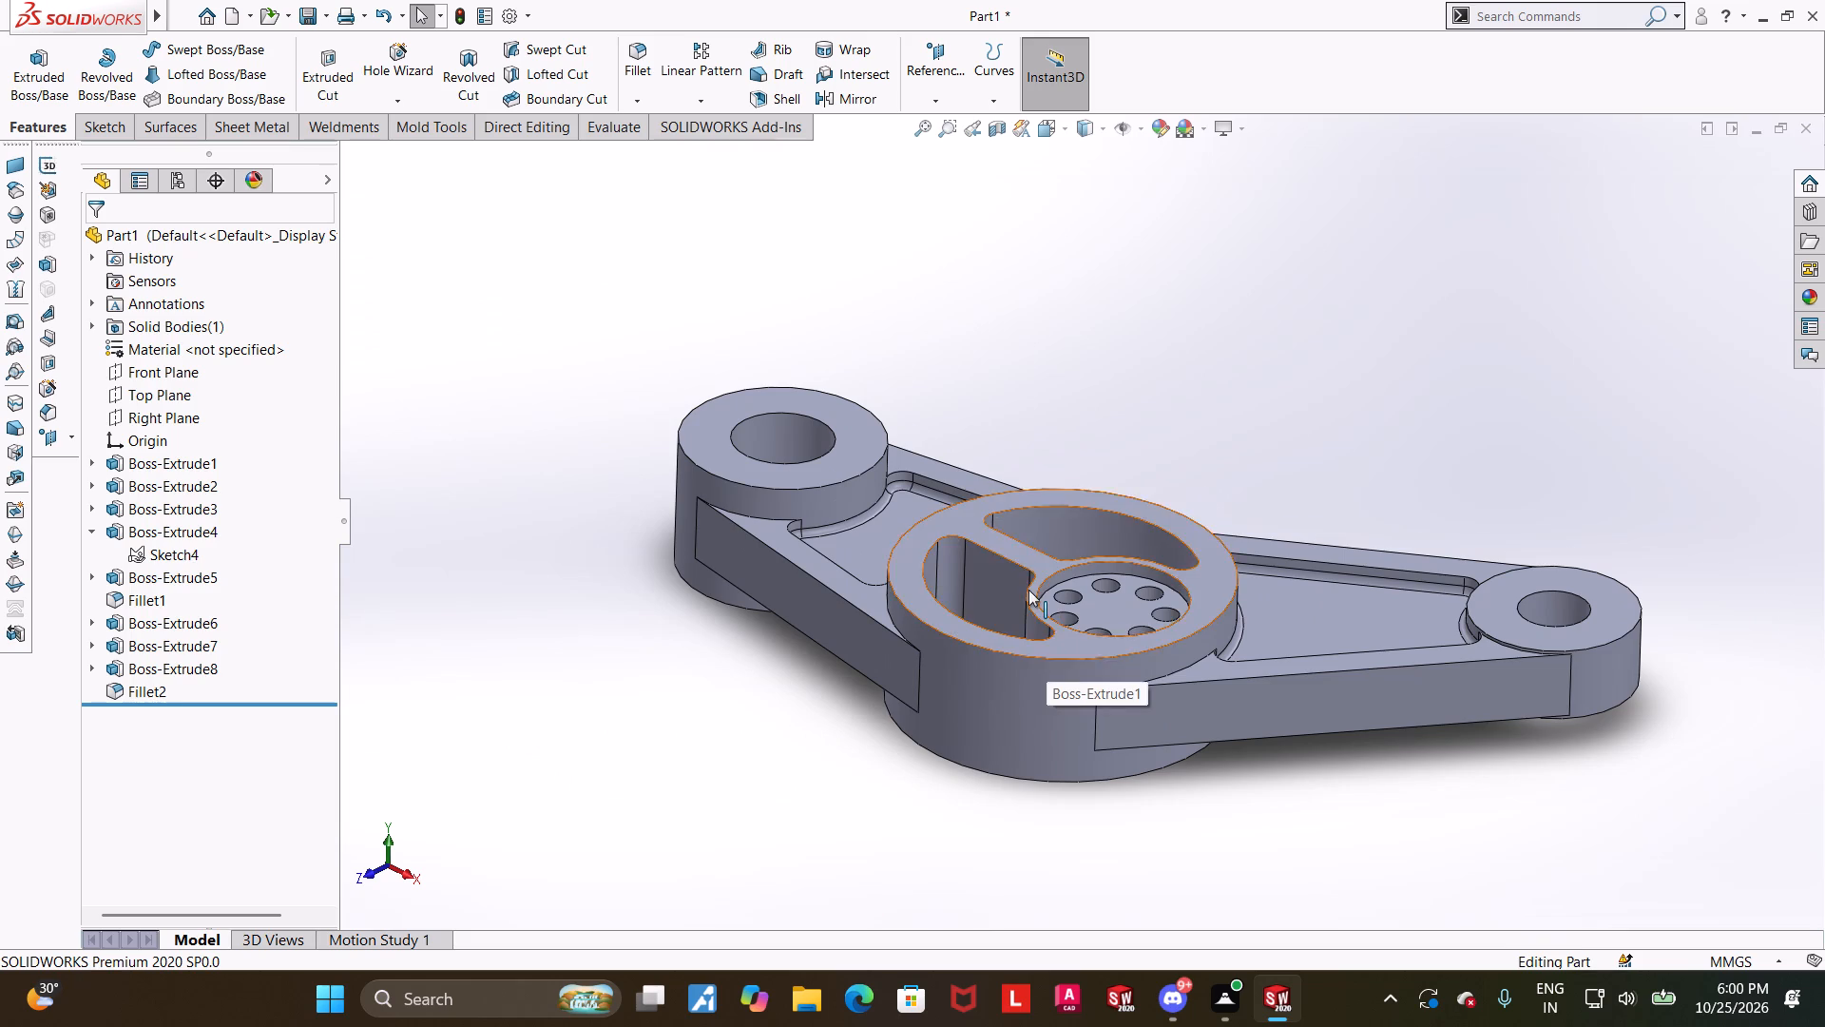
scroll(1028, 590, down, 3)
scroll(1303, 632, up, 2)
scroll(1248, 710, up, 1)
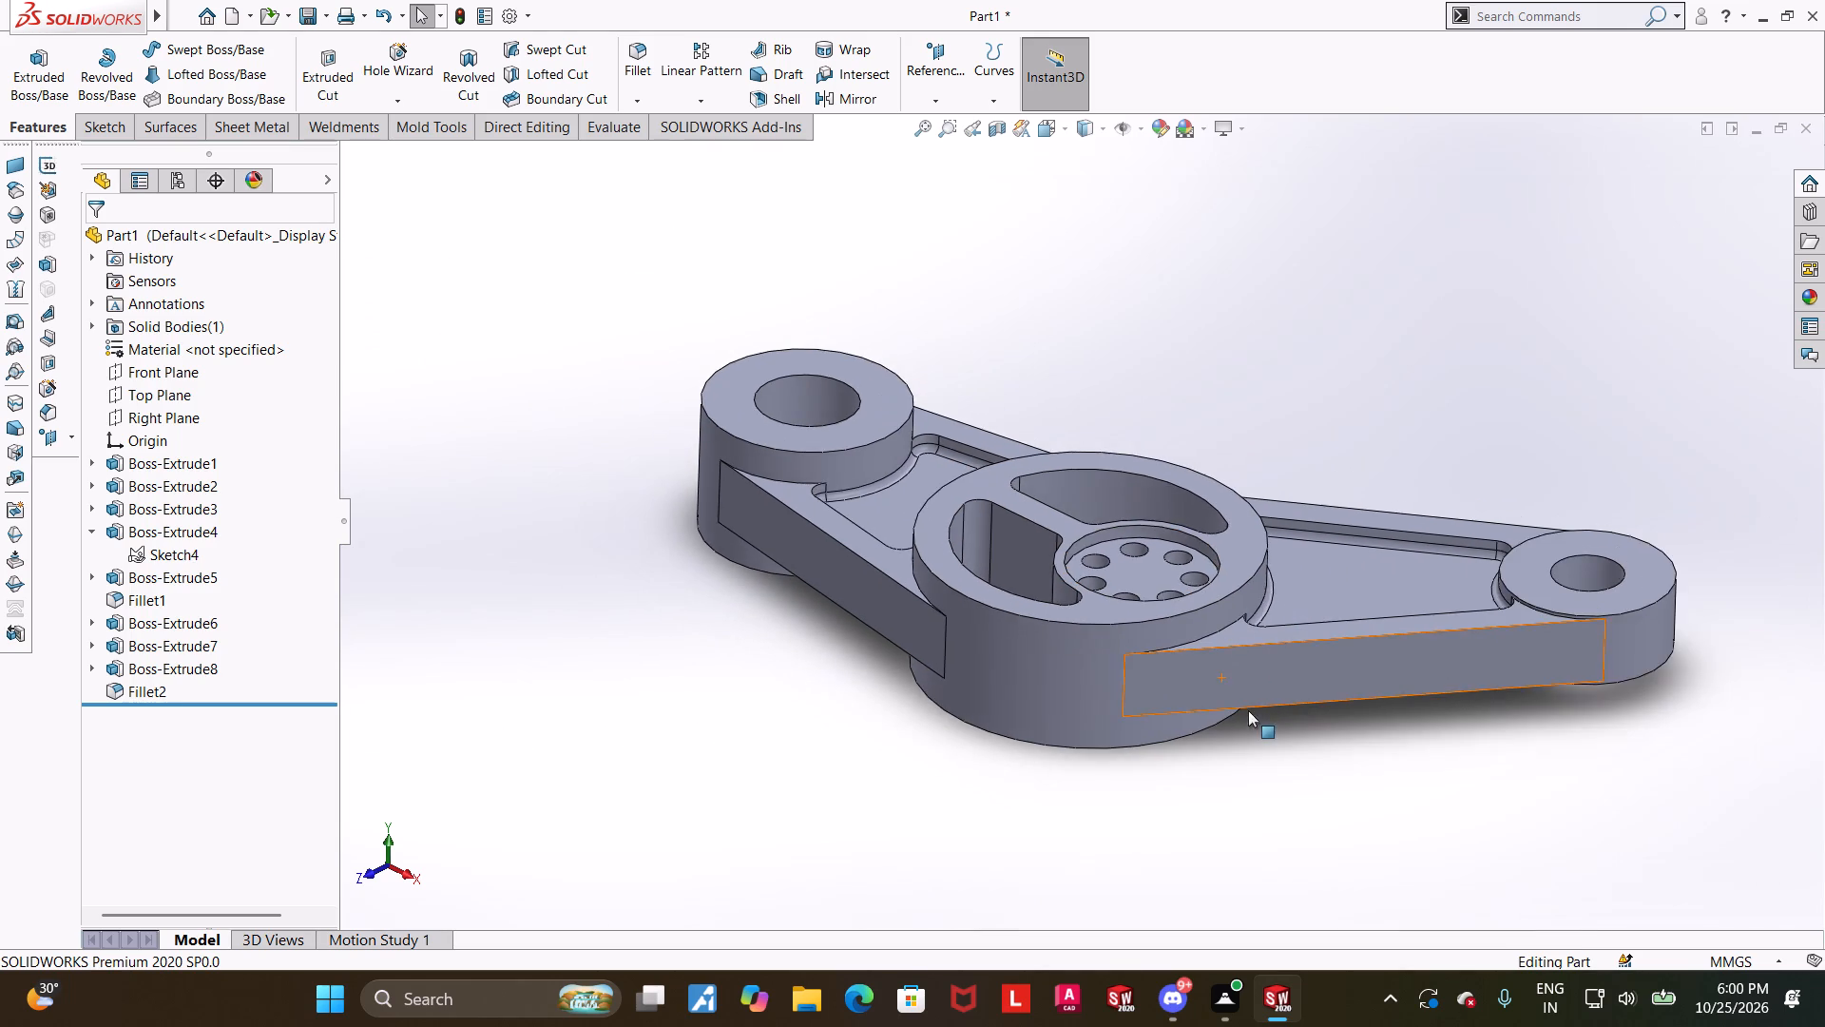
scroll(1254, 722, up, 1)
middle_drag(1254, 722, 1279, 354)
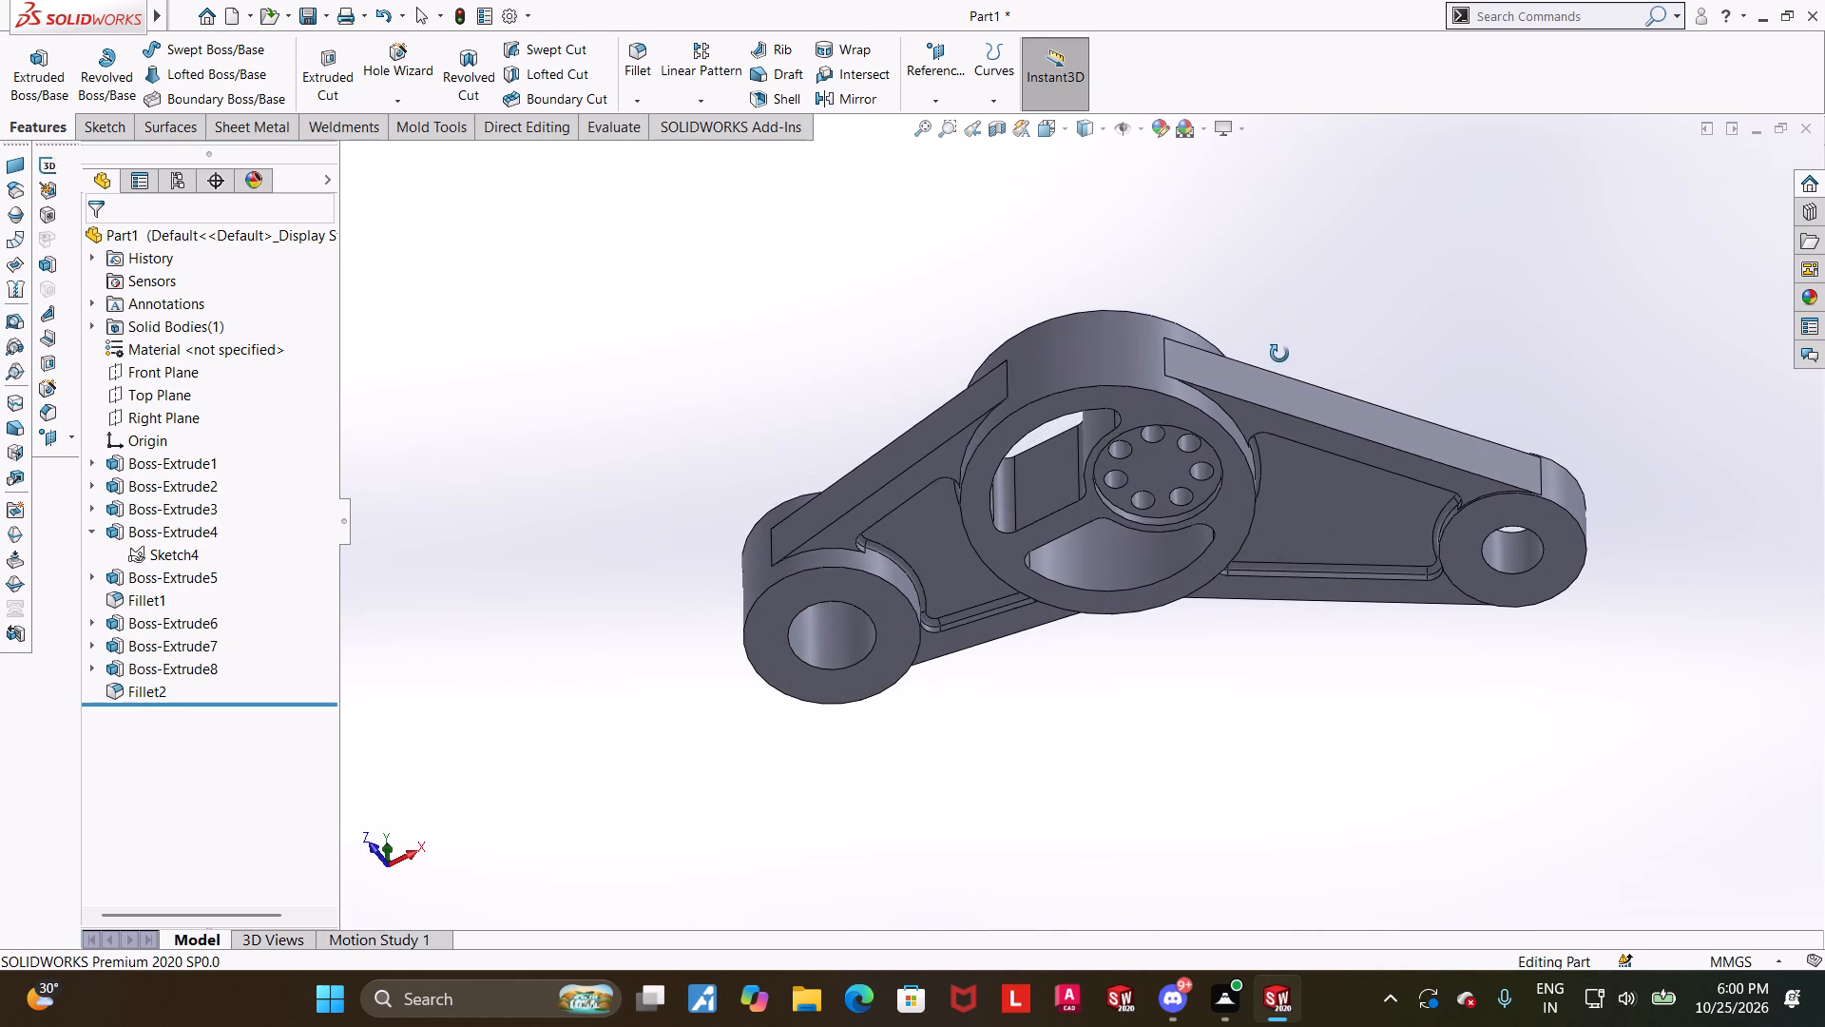
middle_drag(1279, 354, 1279, 256)
middle_drag(1285, 311, 1323, 803)
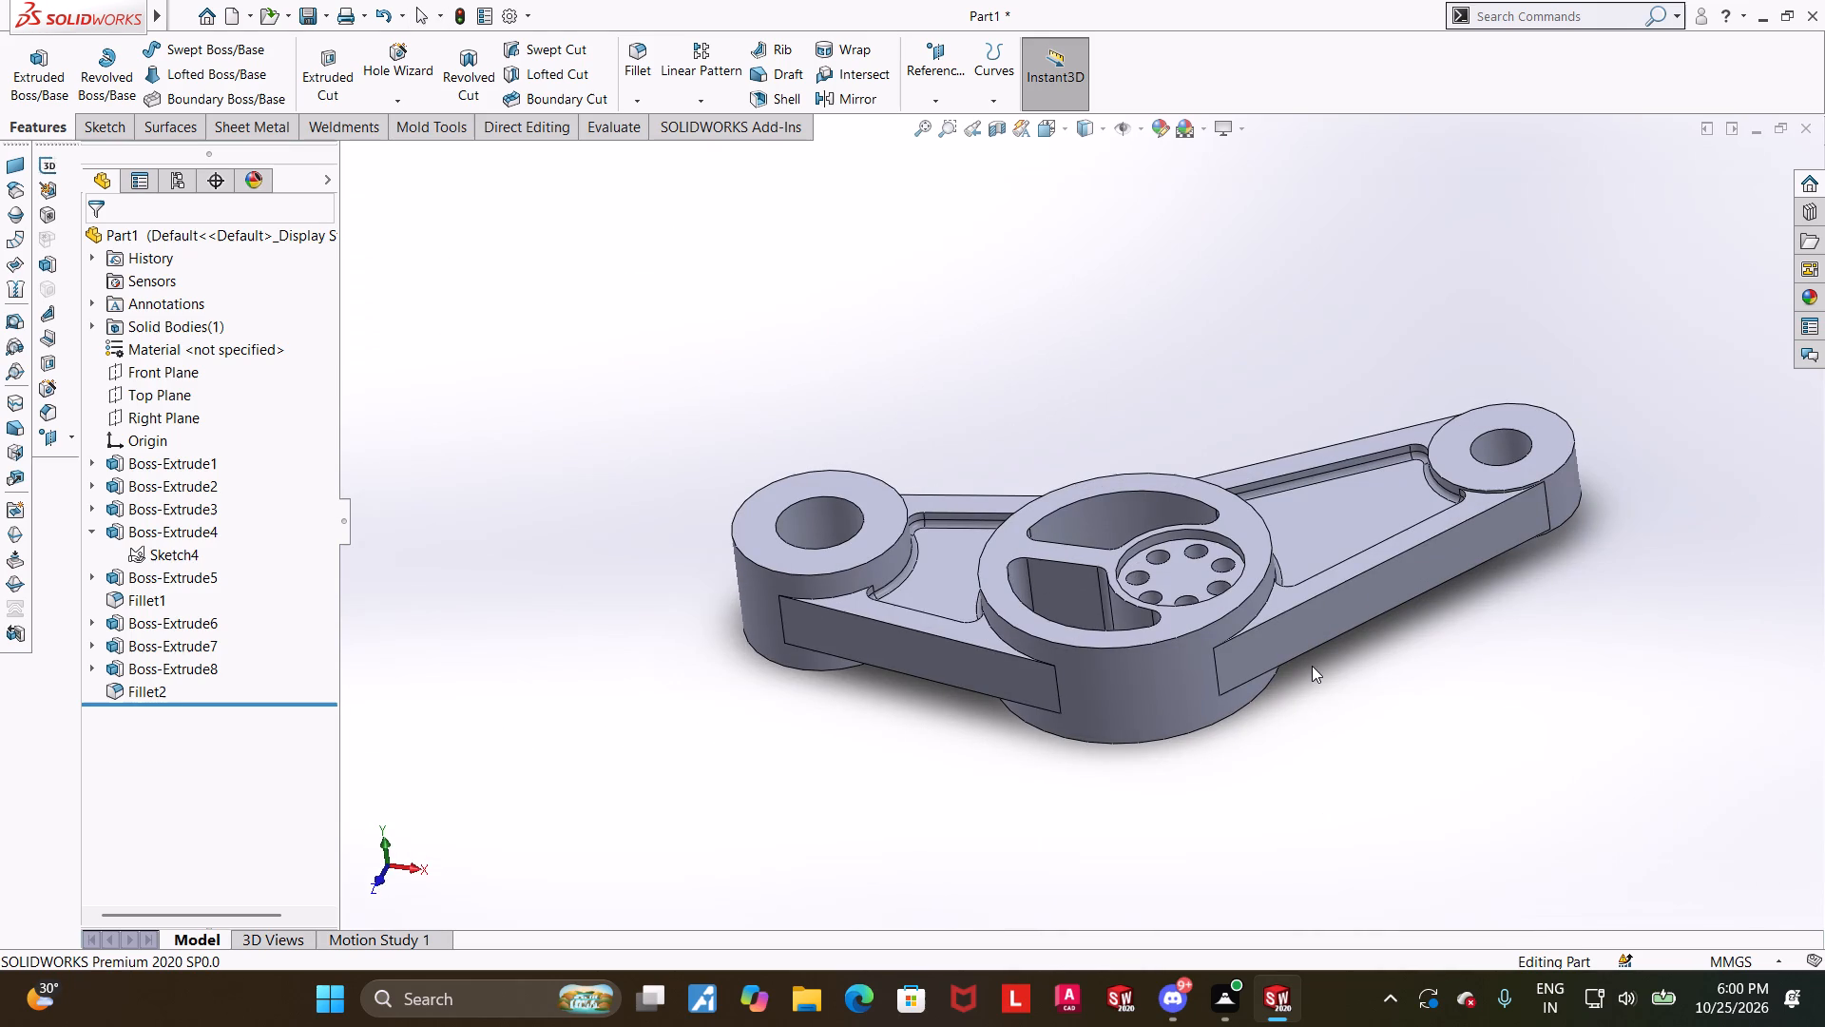
middle_drag(1297, 658, 1300, 752)
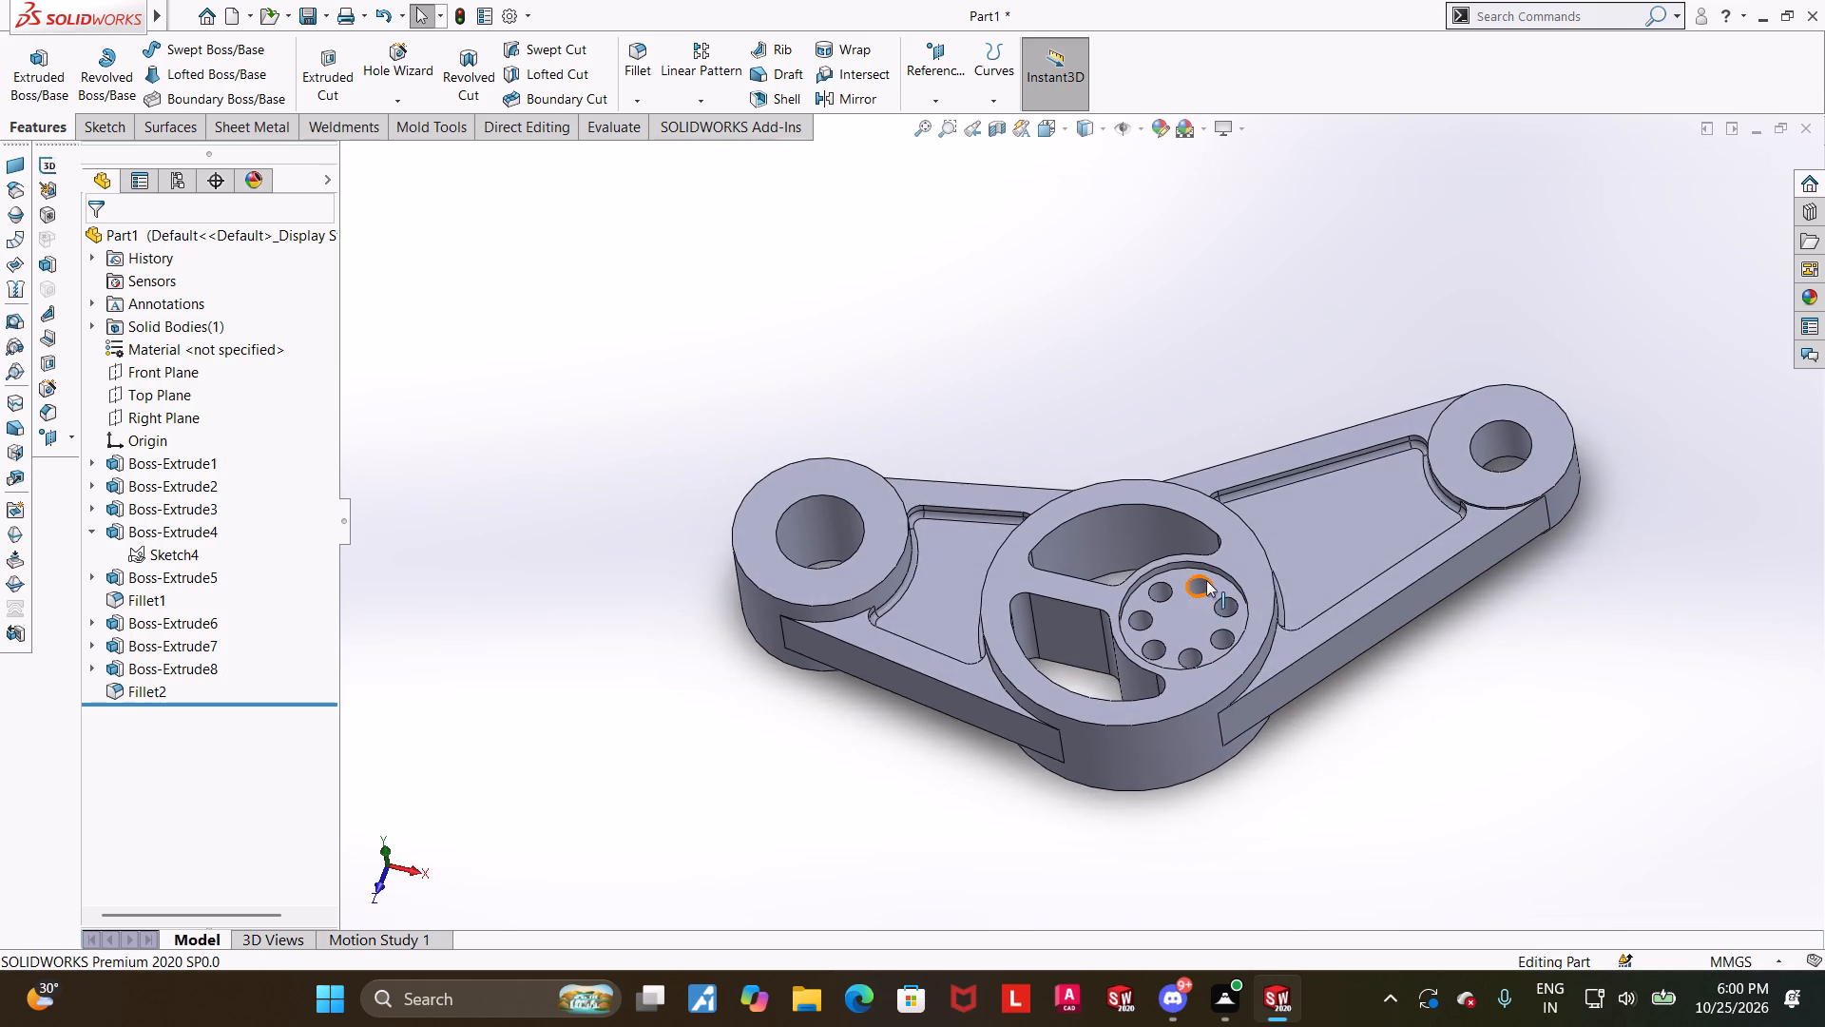
scroll(1205, 580, down, 4)
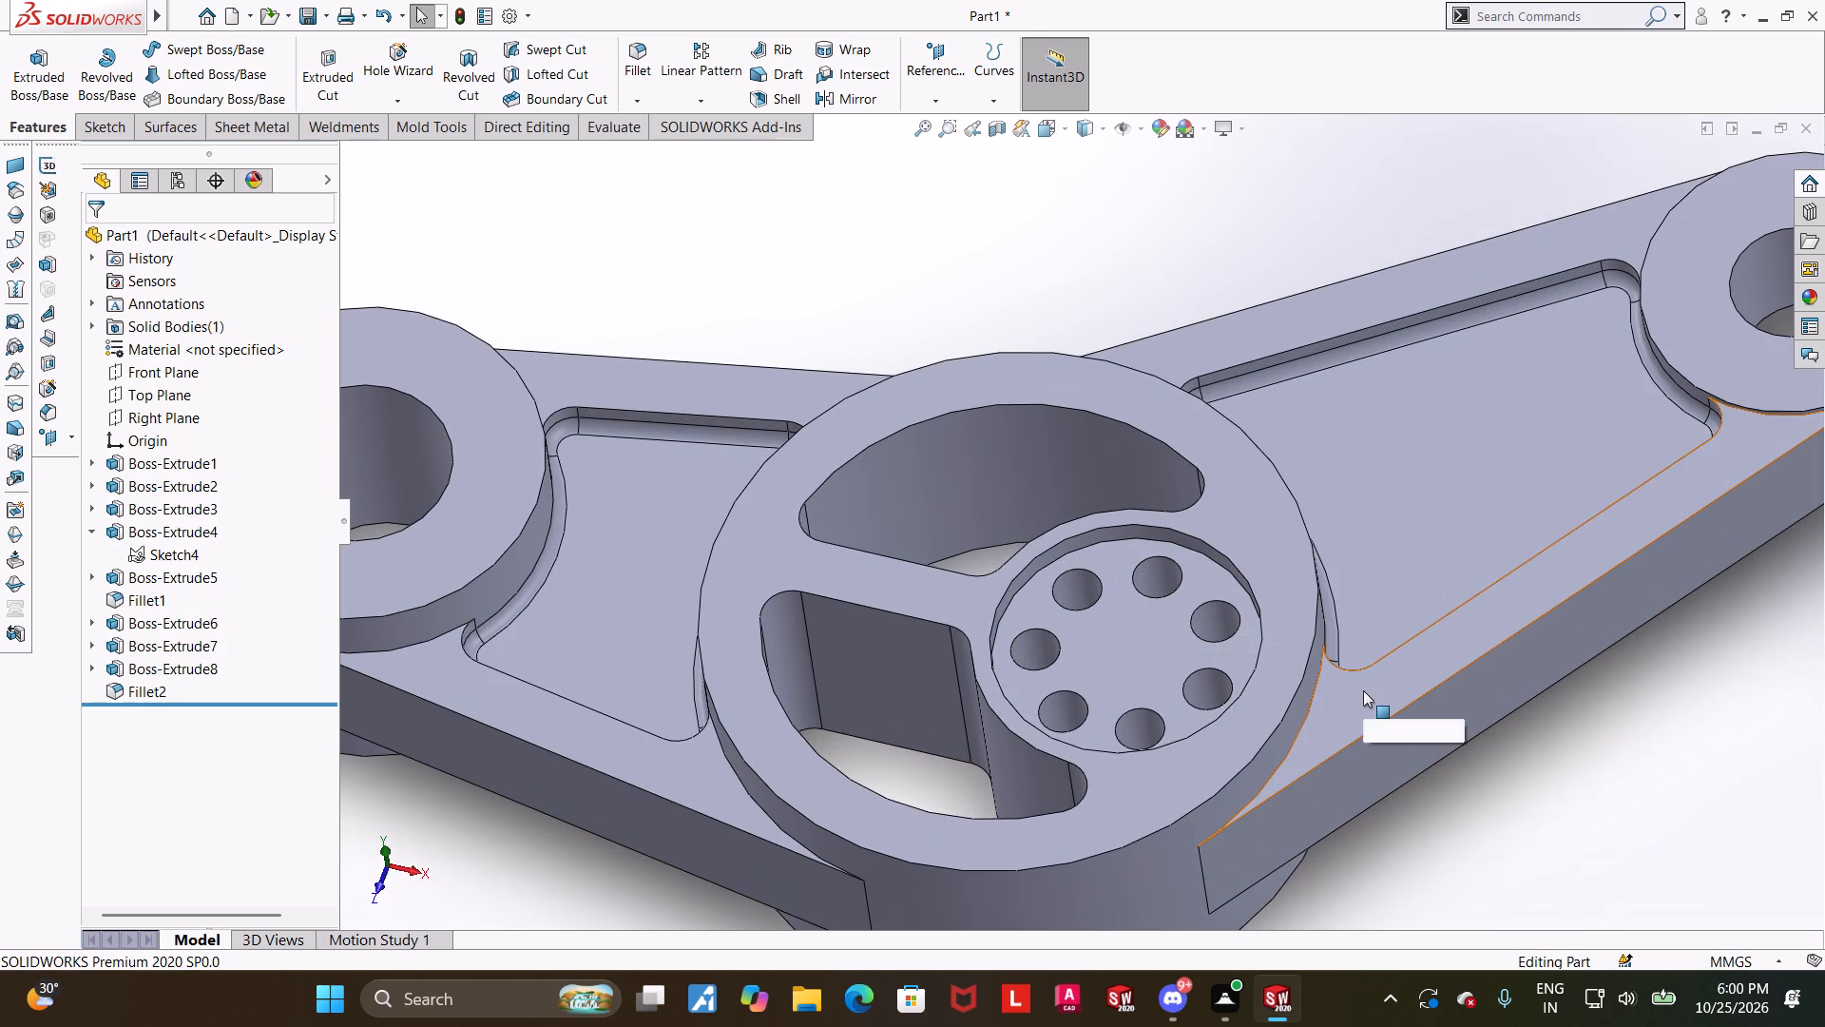
scroll(1341, 681, up, 3)
scroll(1061, 554, down, 2)
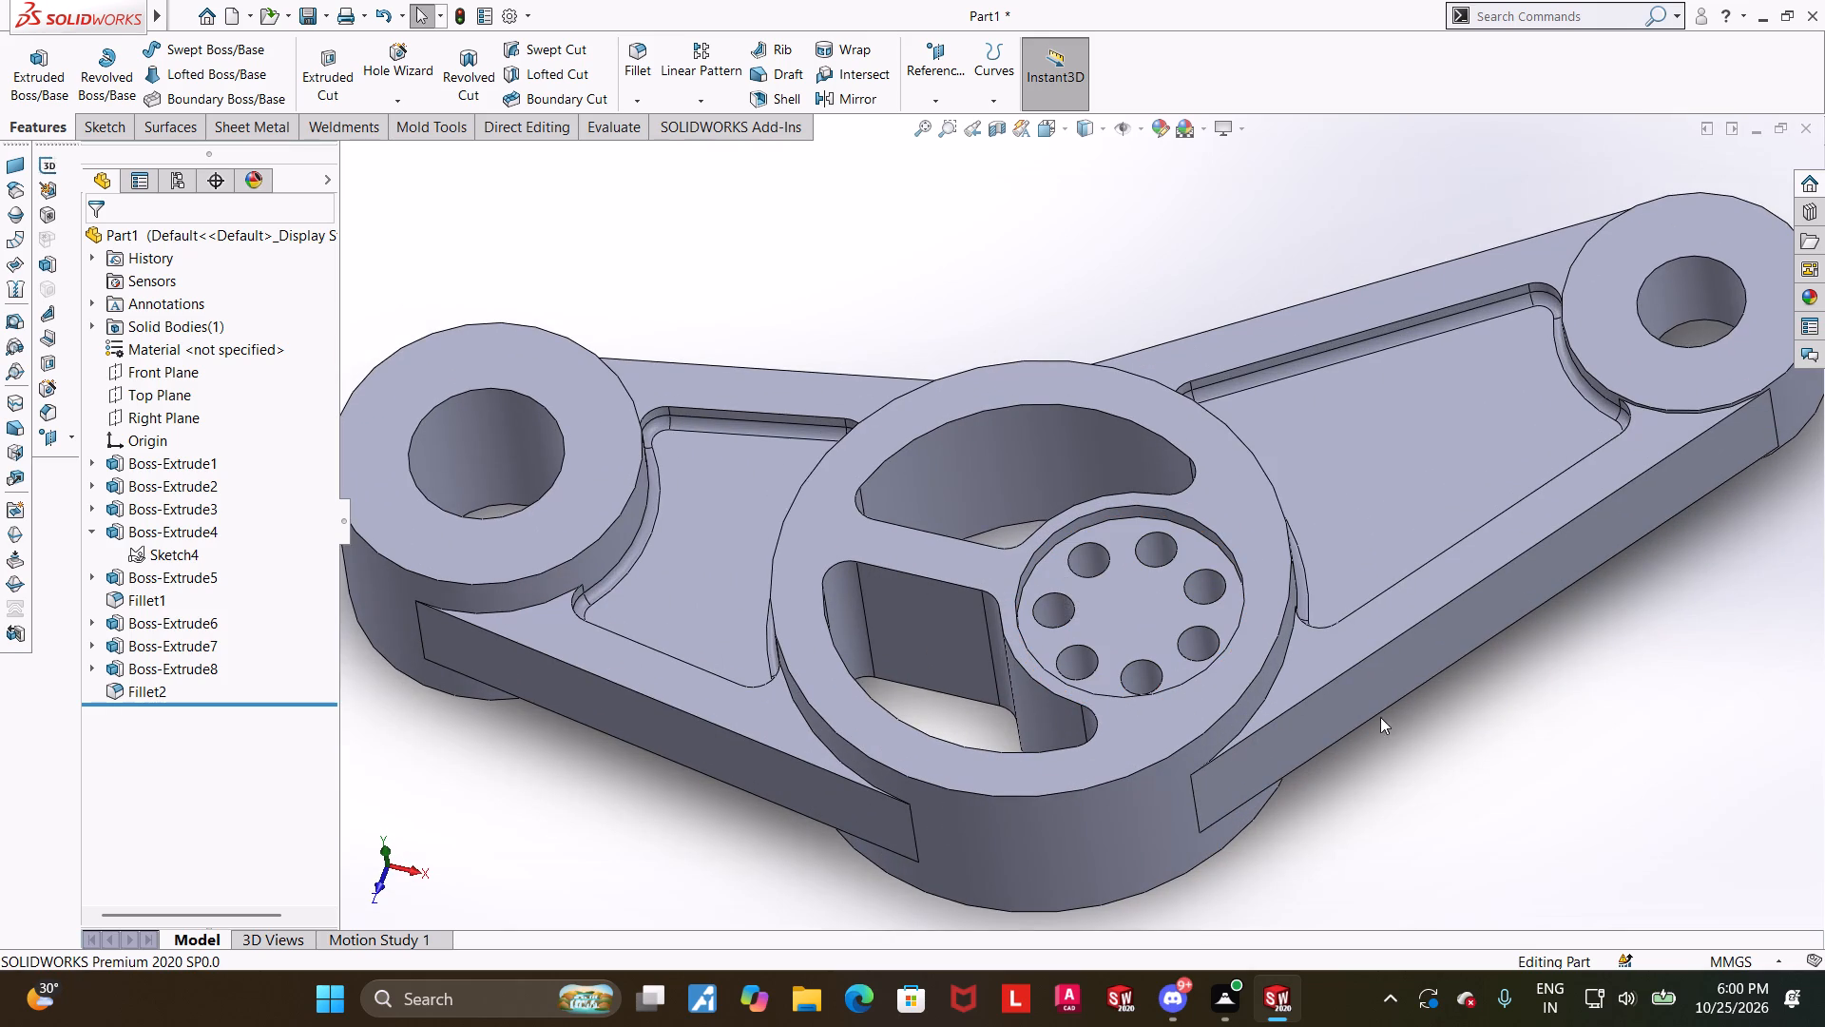
scroll(1459, 822, up, 1)
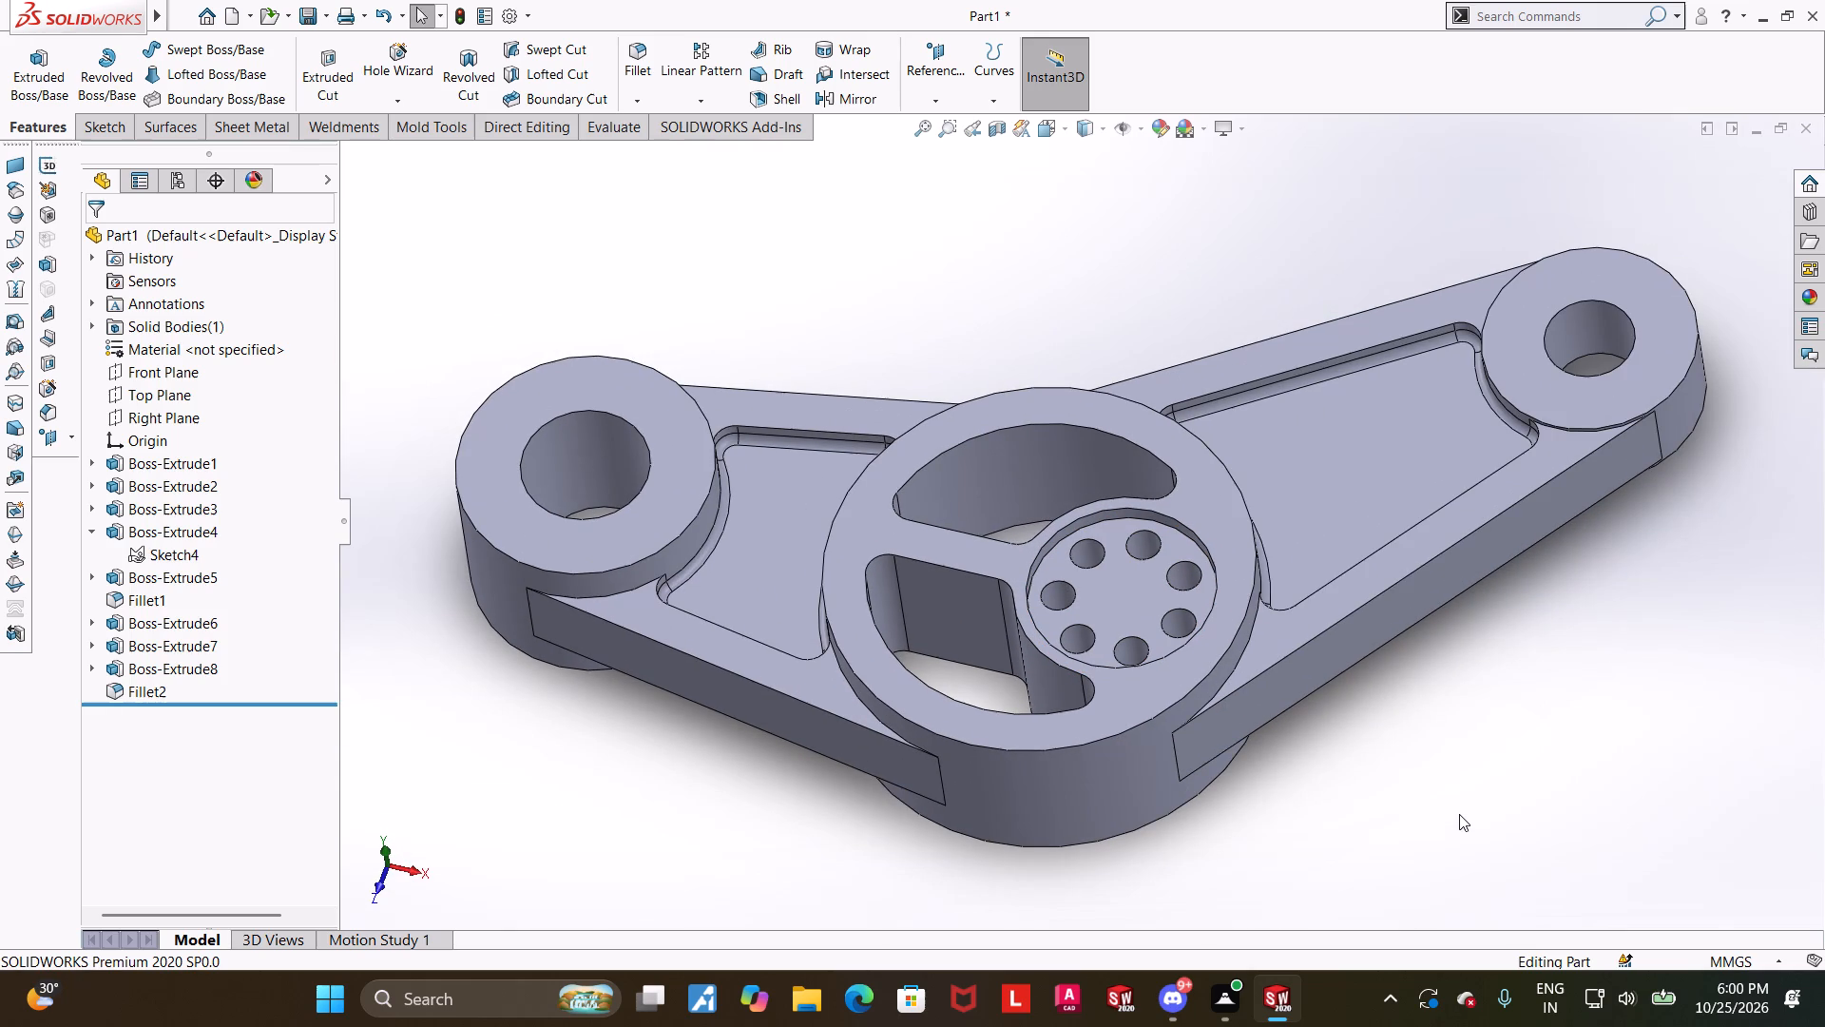
middle_drag(1170, 691, 1146, 595)
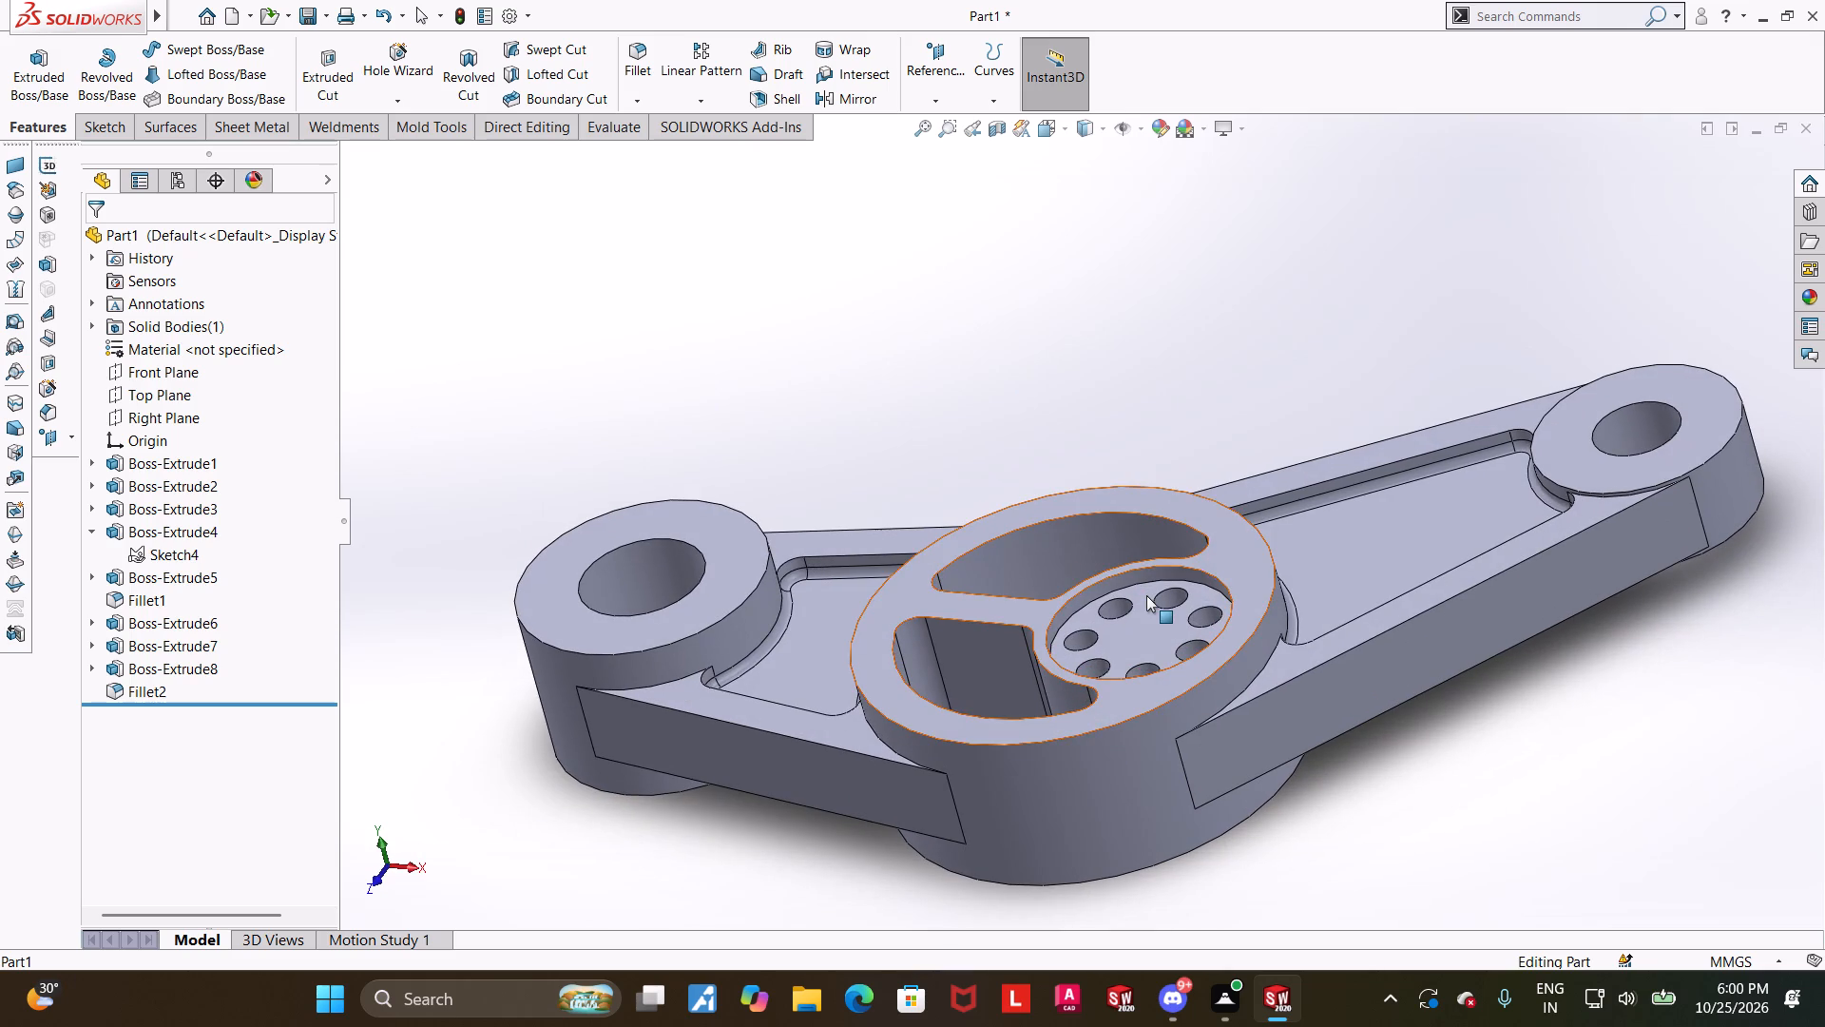
key(ctrl+7)
scroll(1190, 433, down, 1)
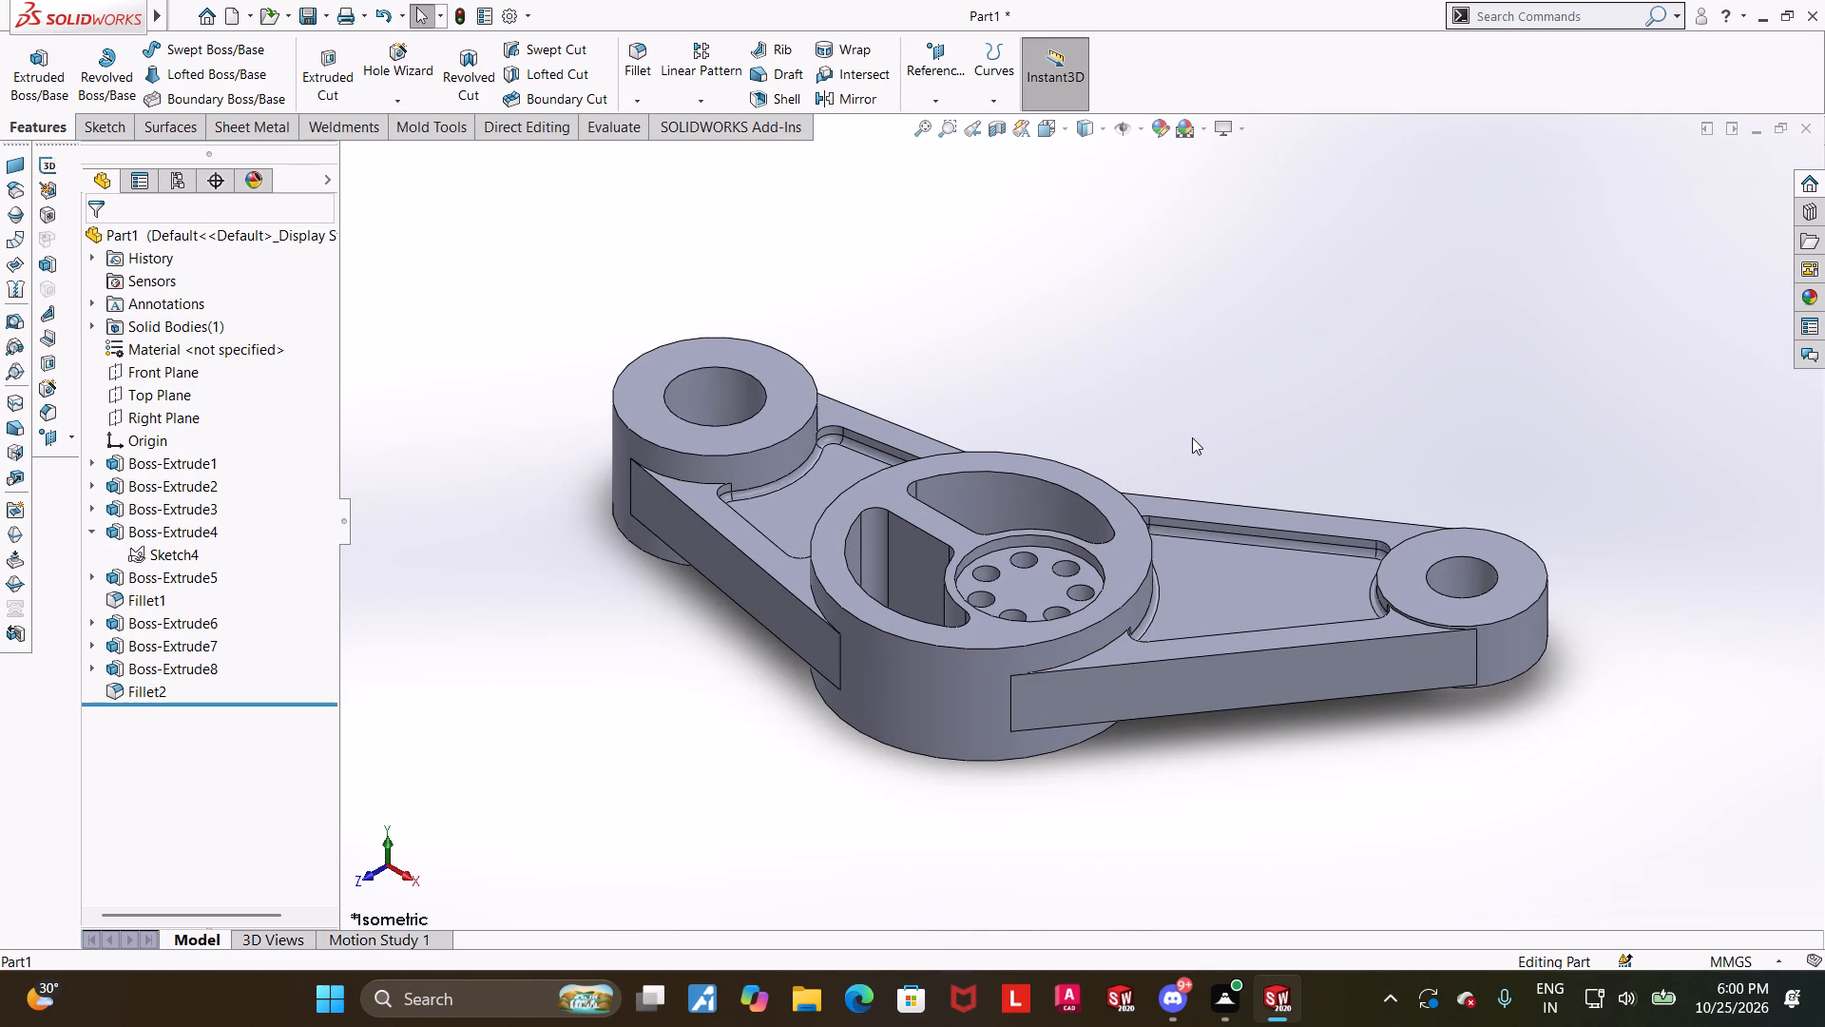
scroll(1192, 437, down, 1)
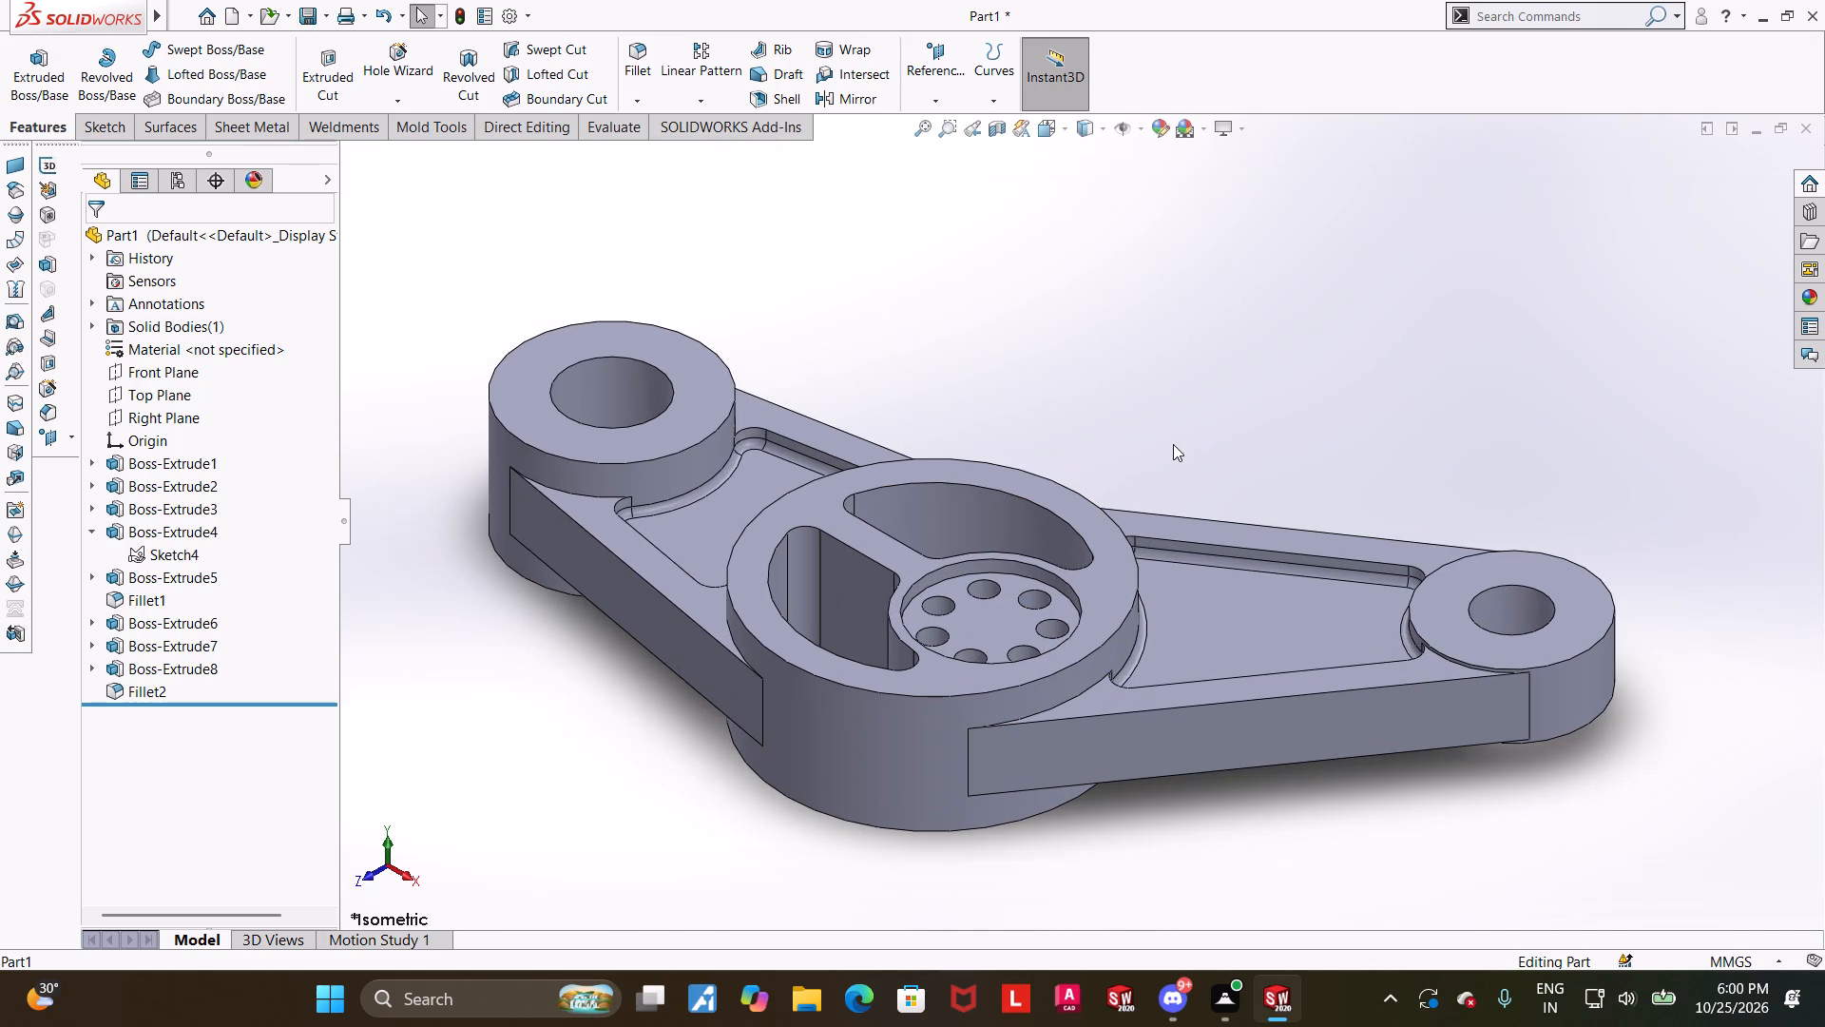
scroll(1215, 427, up, 1)
scroll(1215, 429, down, 1)
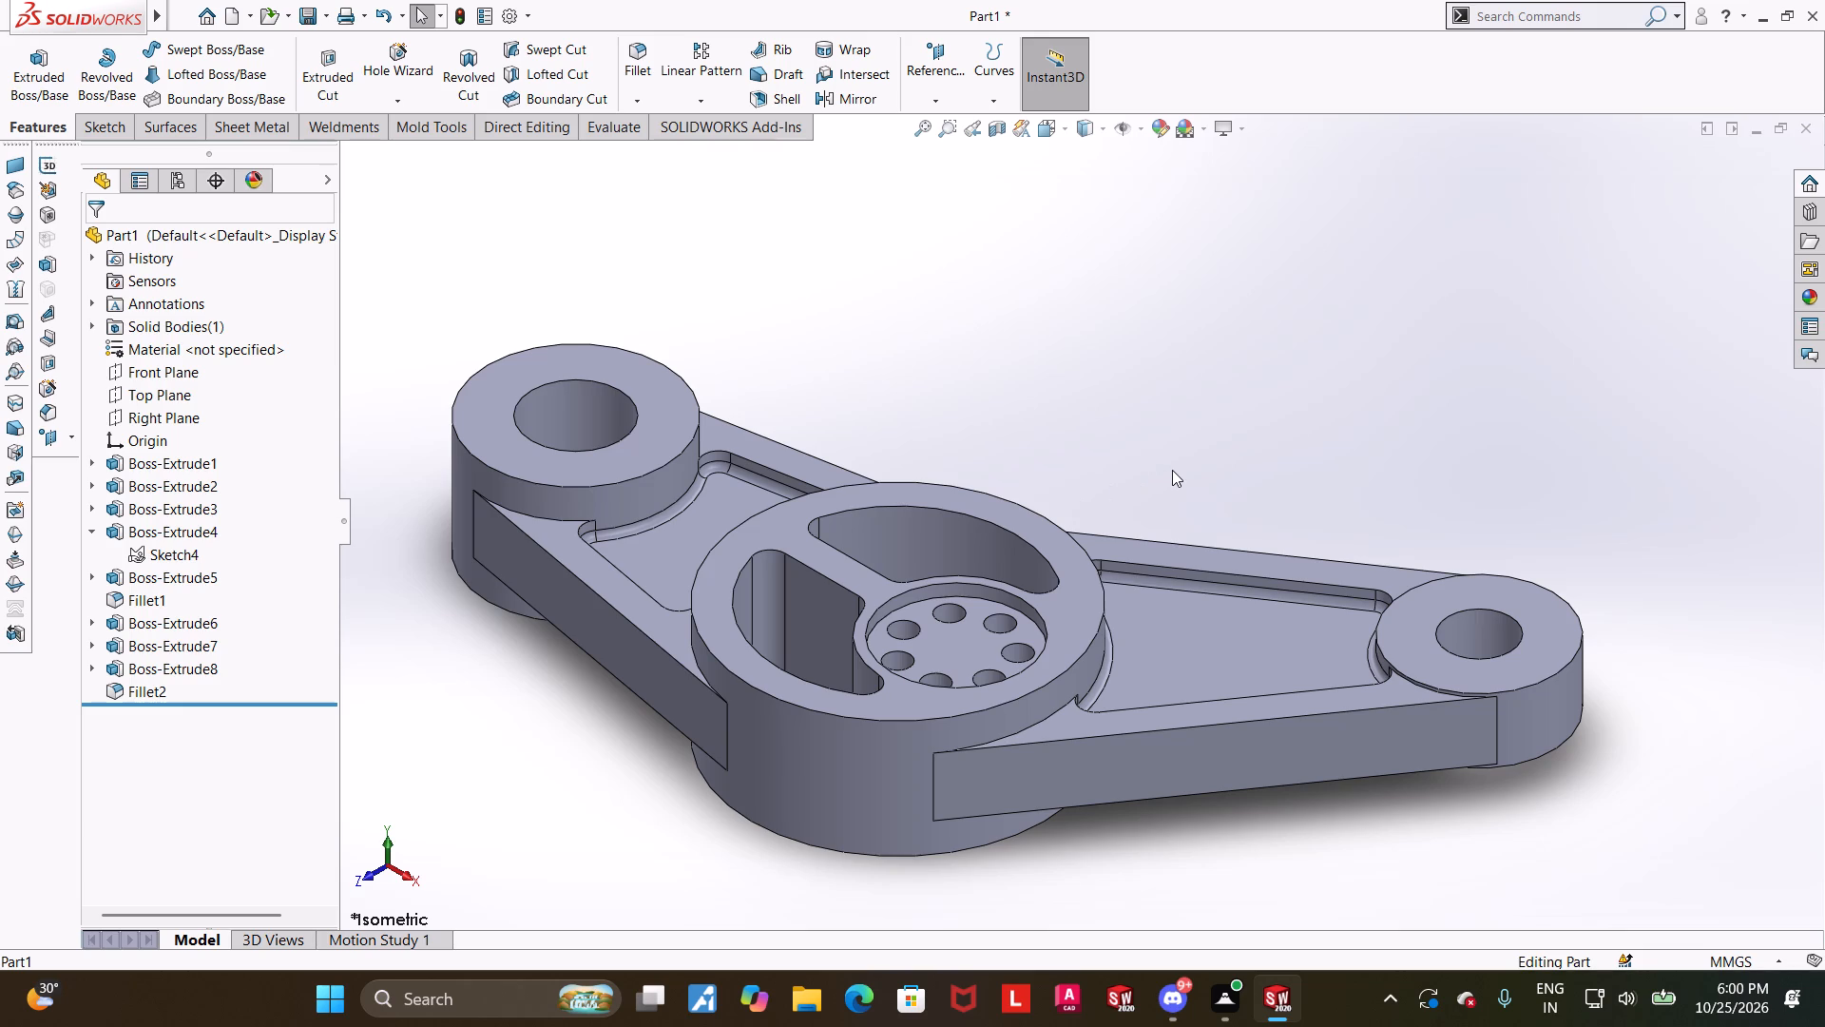
Change the whole part's appearance colour to yellow from the standard swatches.
right_click(159, 239)
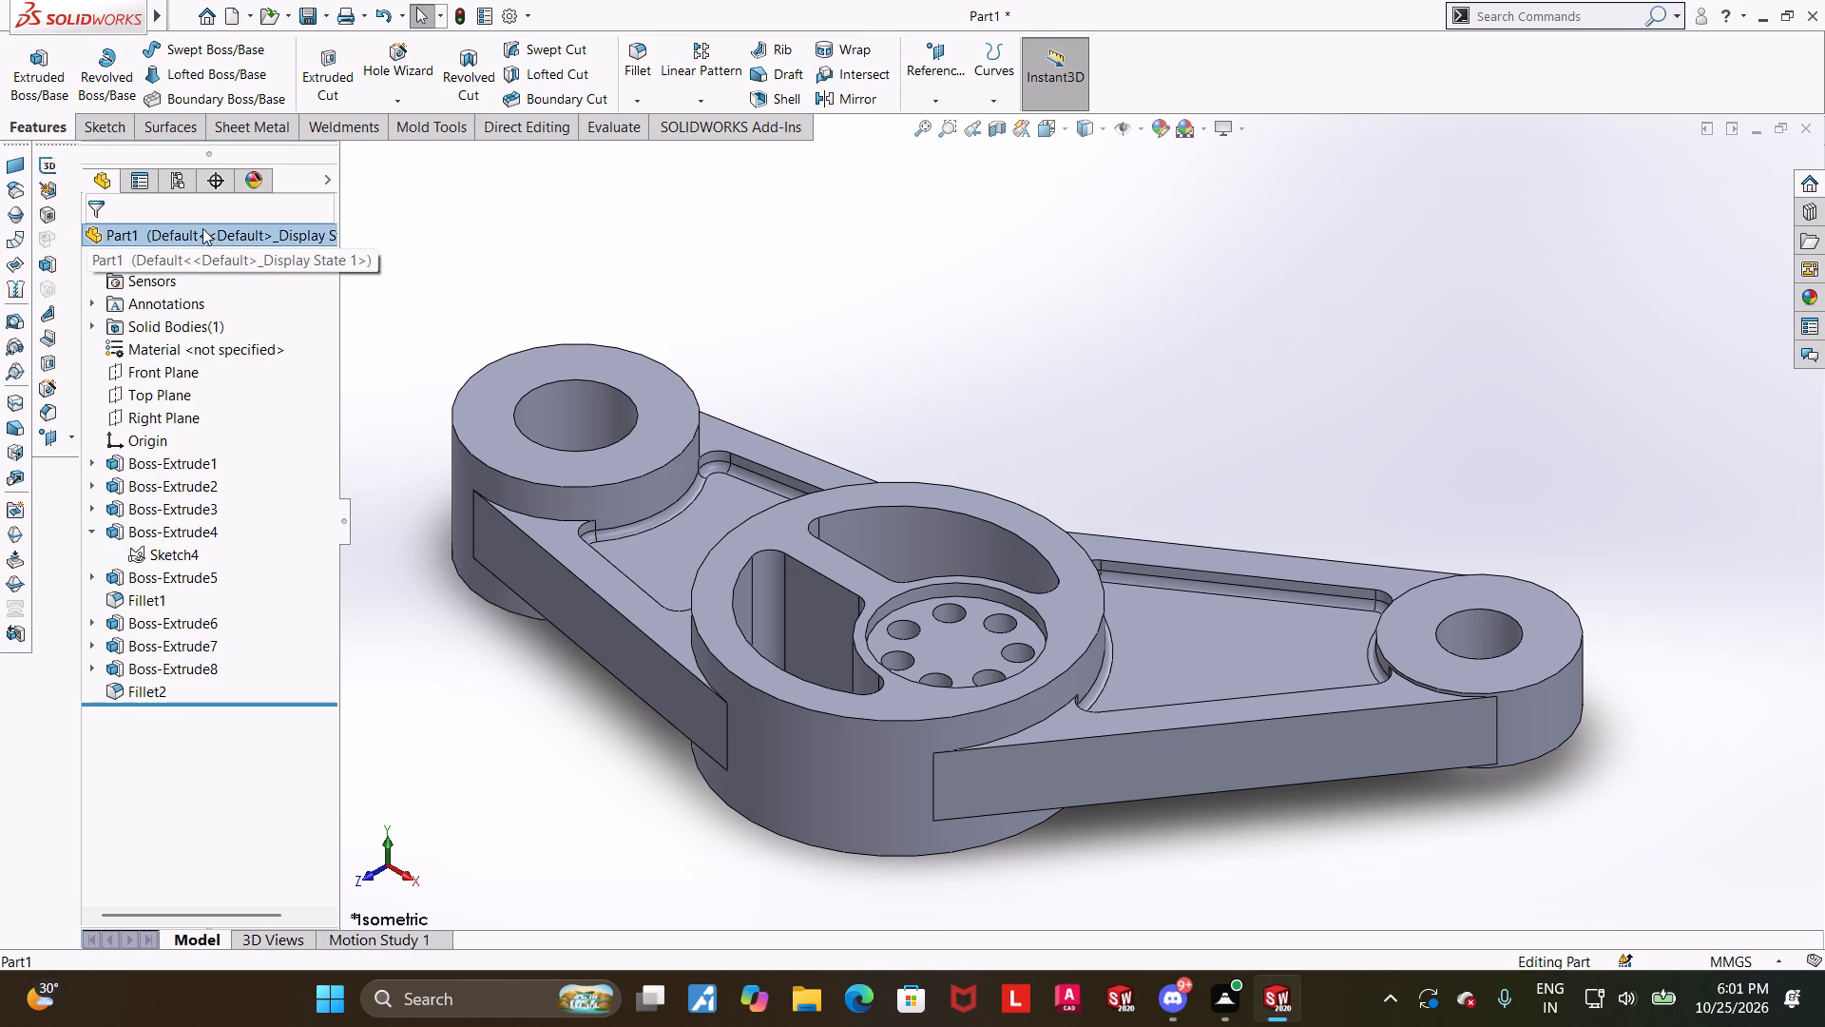
click(212, 218)
click(226, 249)
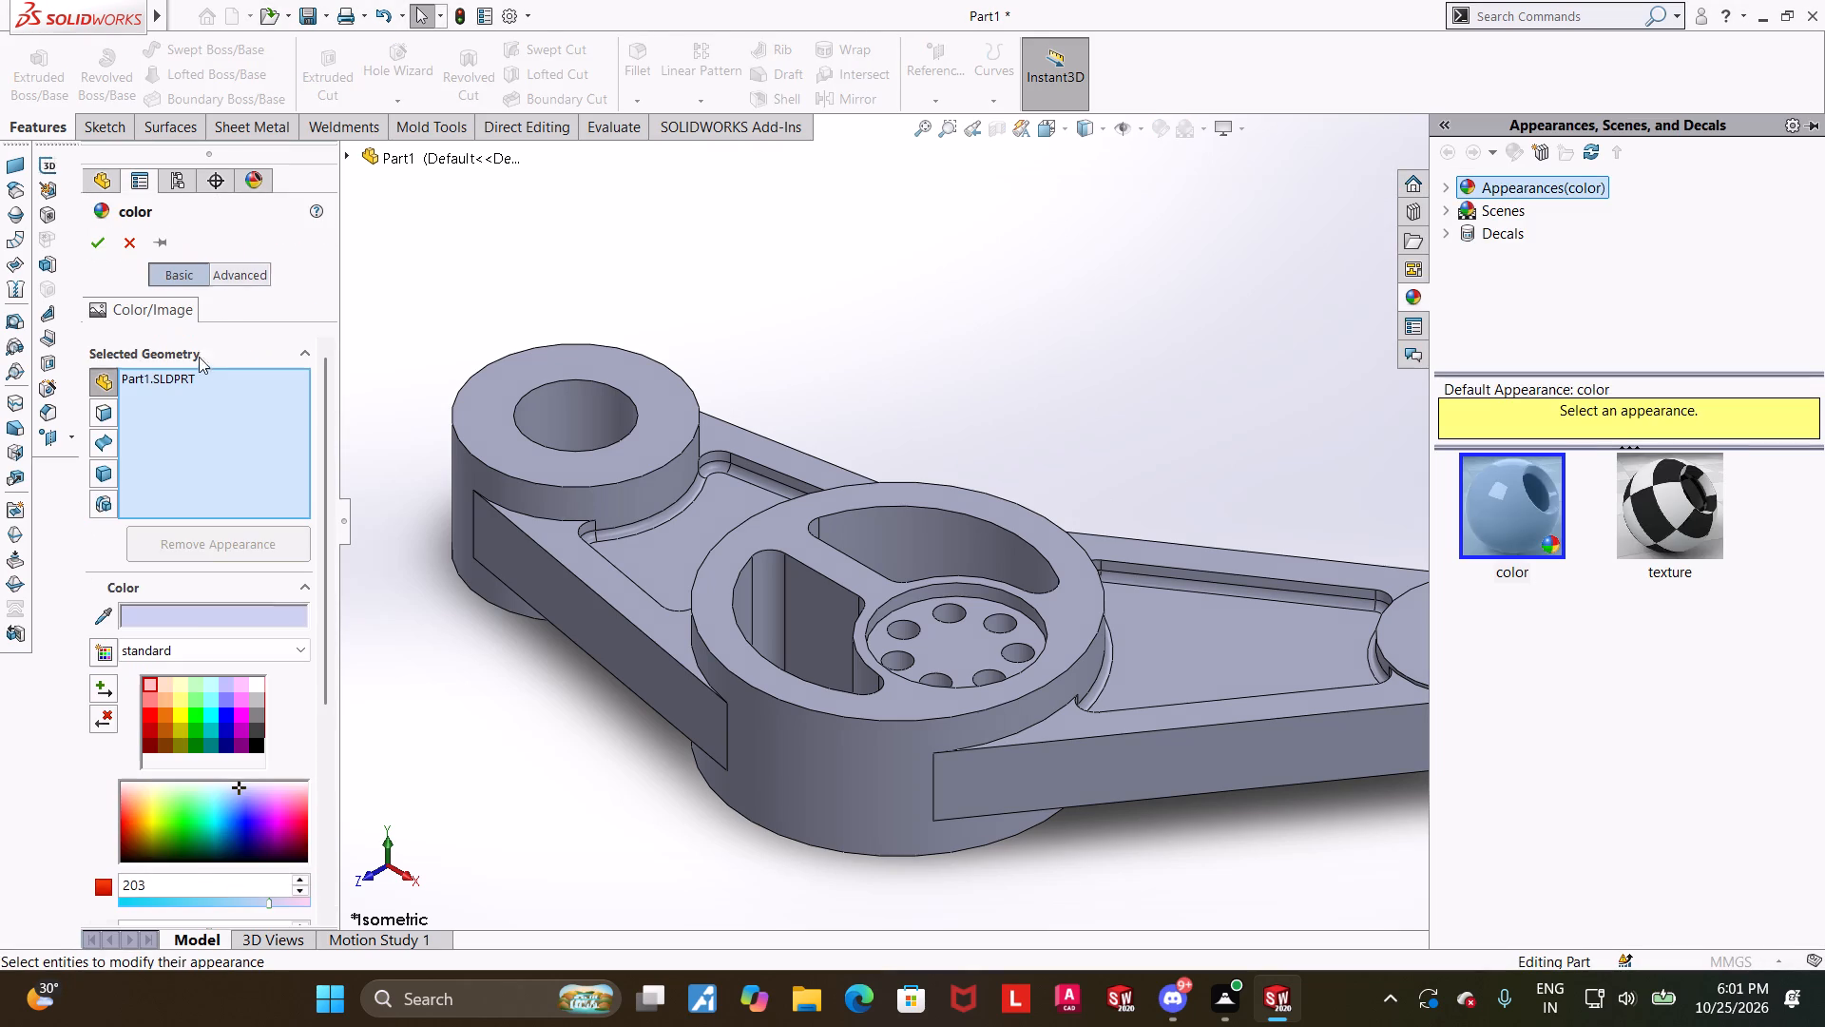
click(181, 708)
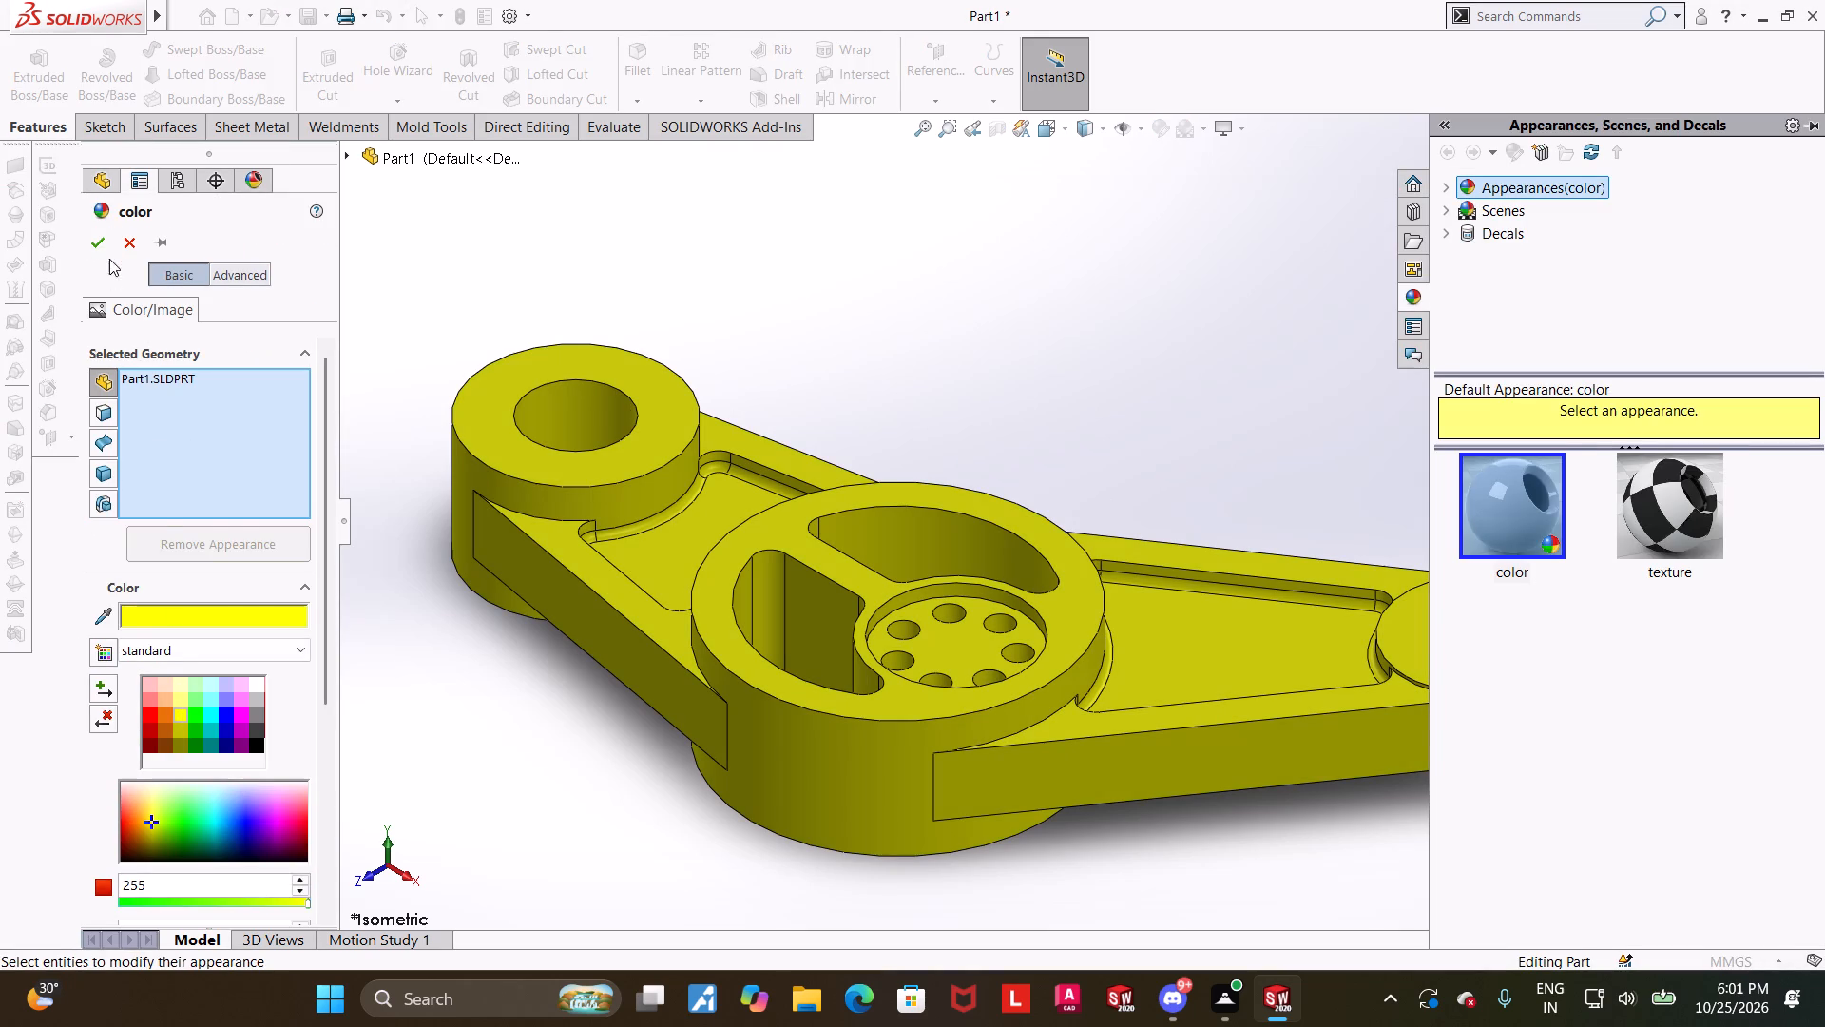
click(109, 234)
click(928, 289)
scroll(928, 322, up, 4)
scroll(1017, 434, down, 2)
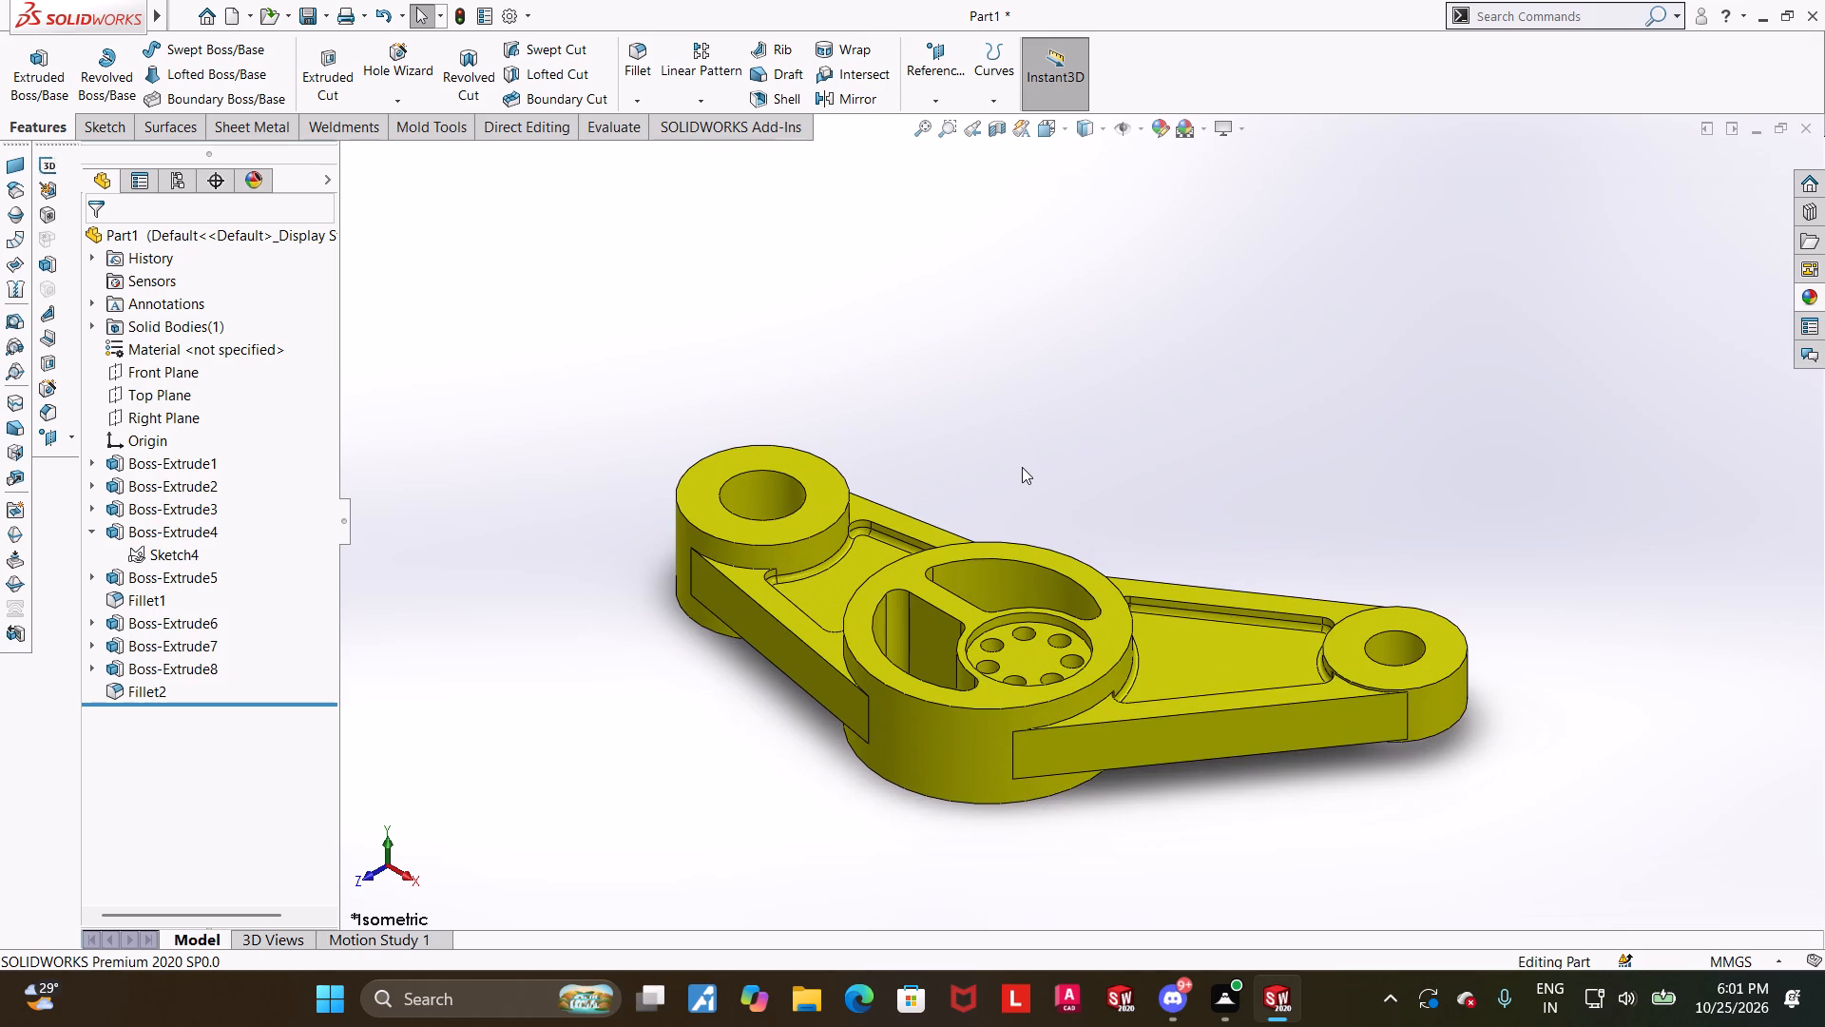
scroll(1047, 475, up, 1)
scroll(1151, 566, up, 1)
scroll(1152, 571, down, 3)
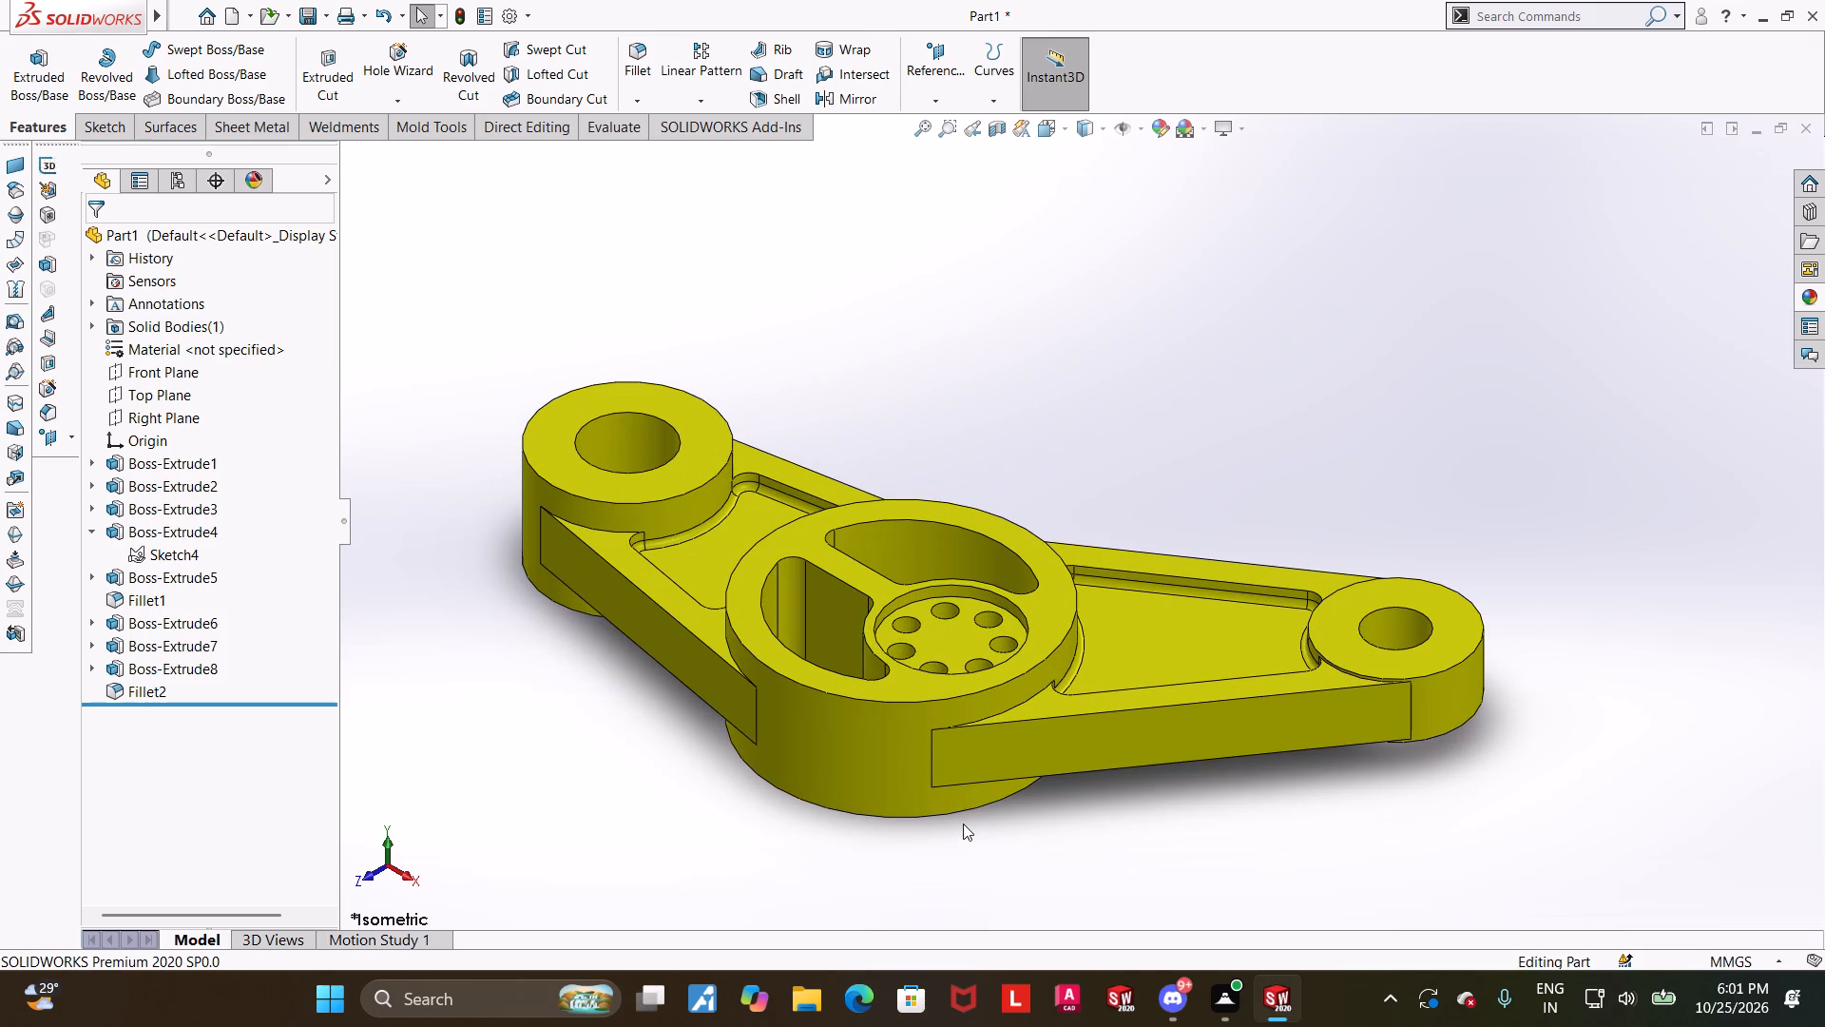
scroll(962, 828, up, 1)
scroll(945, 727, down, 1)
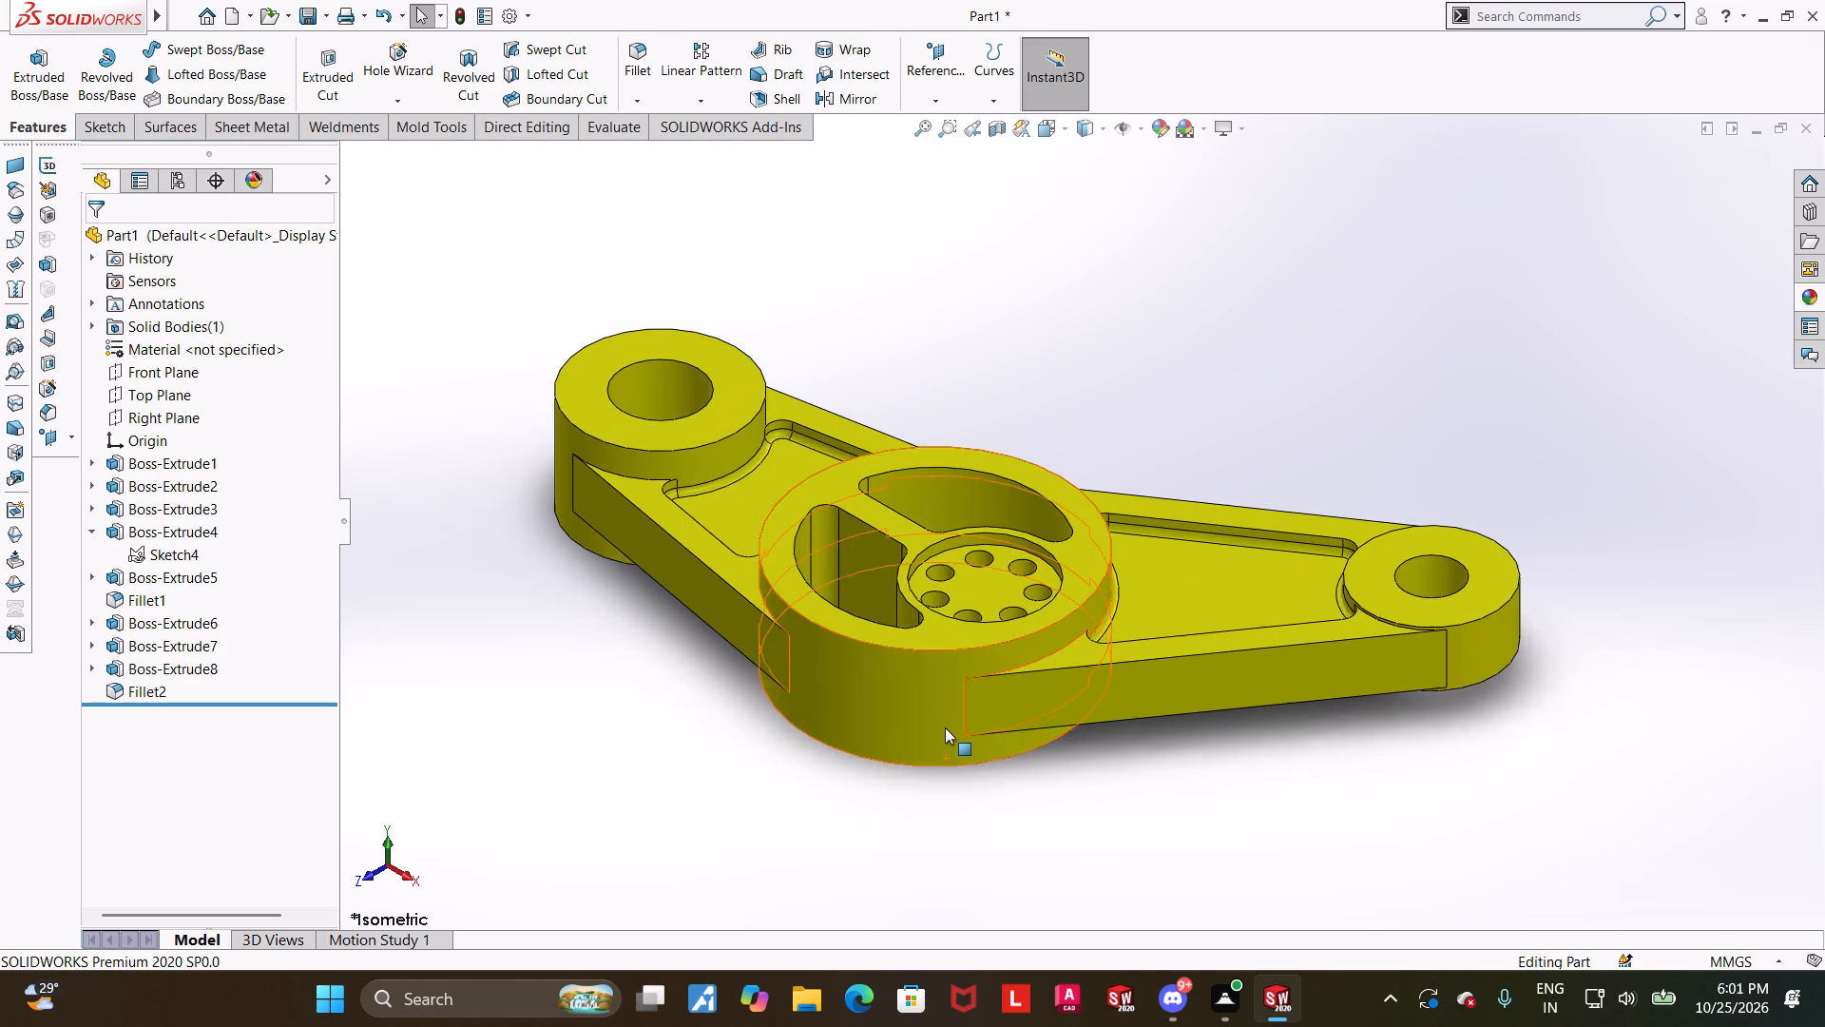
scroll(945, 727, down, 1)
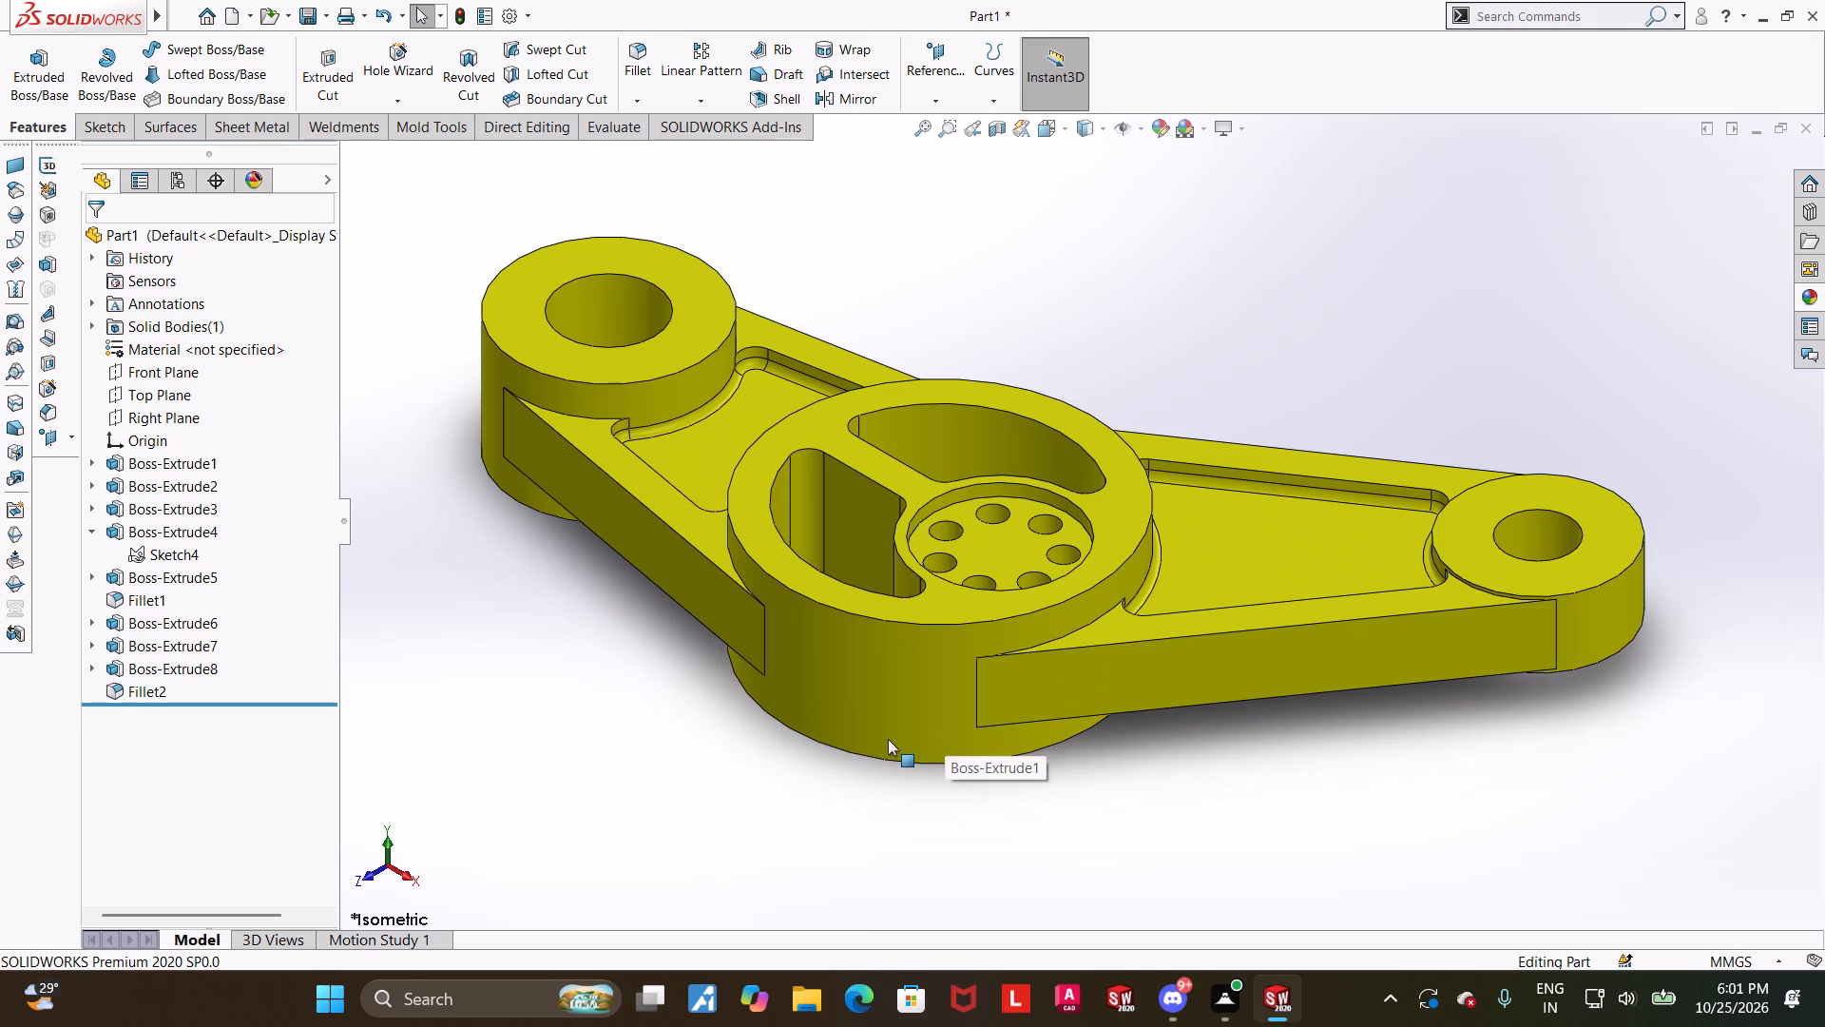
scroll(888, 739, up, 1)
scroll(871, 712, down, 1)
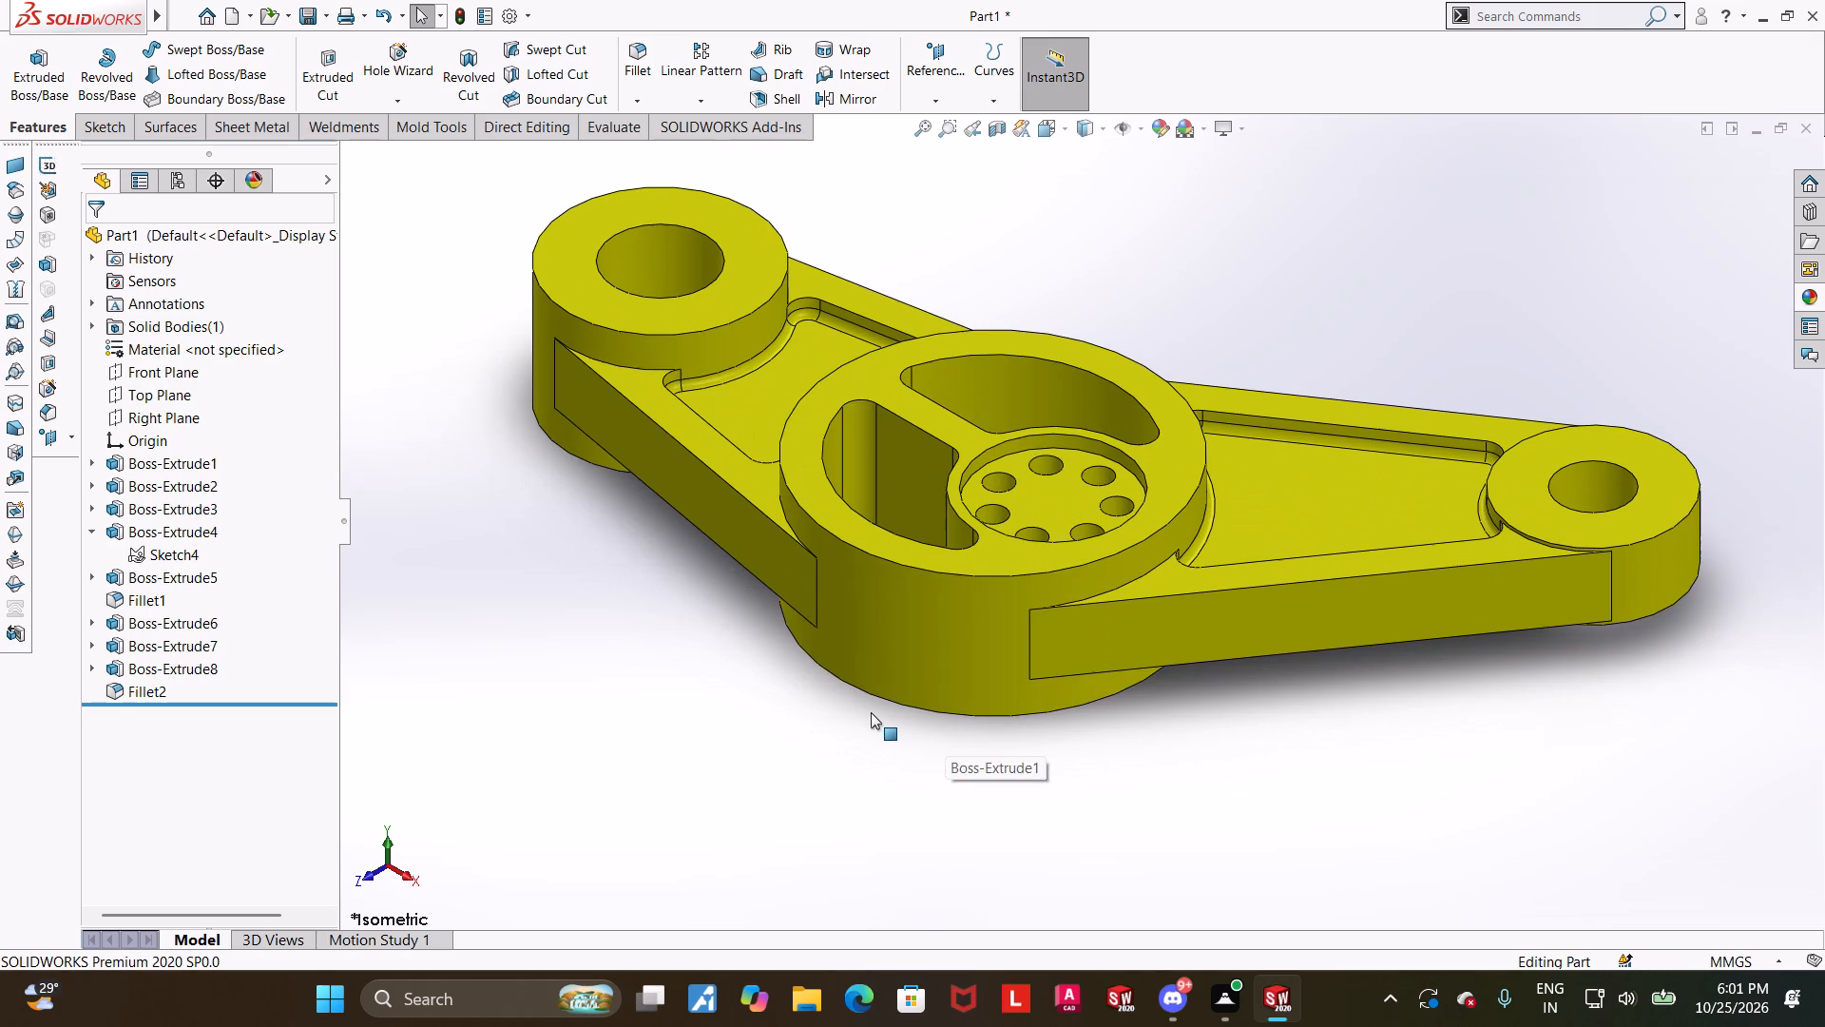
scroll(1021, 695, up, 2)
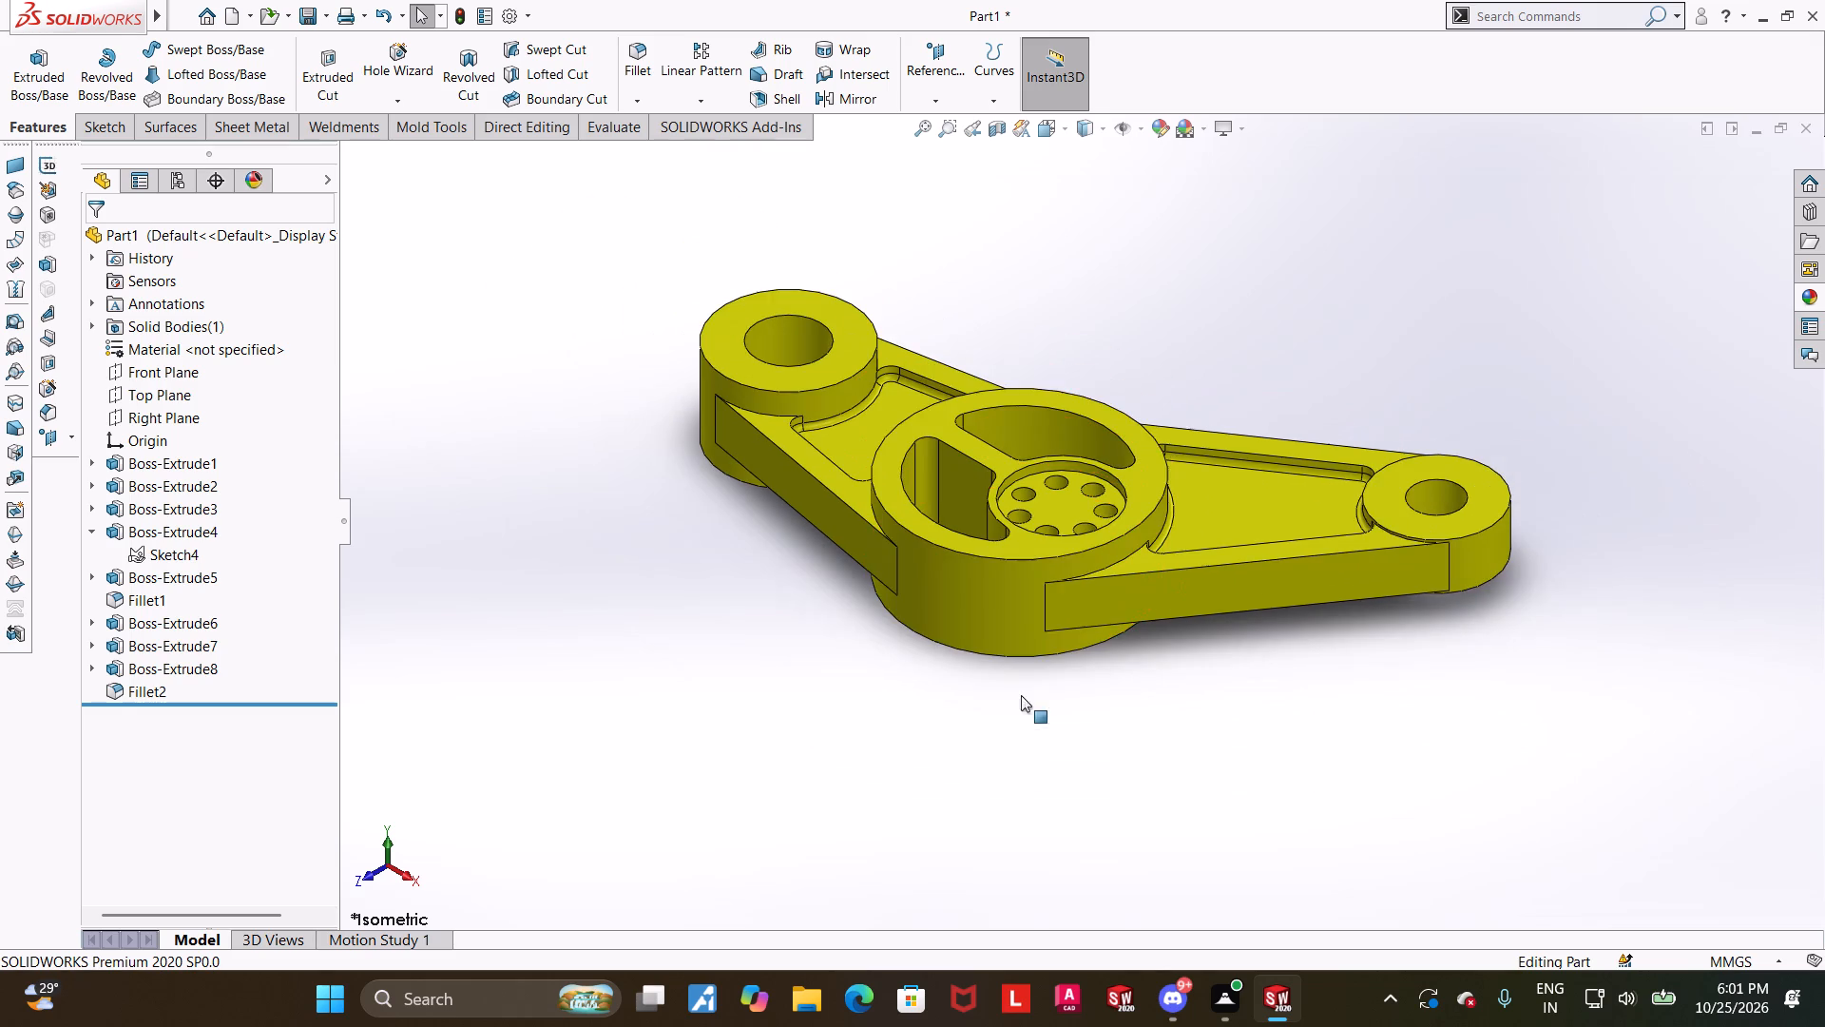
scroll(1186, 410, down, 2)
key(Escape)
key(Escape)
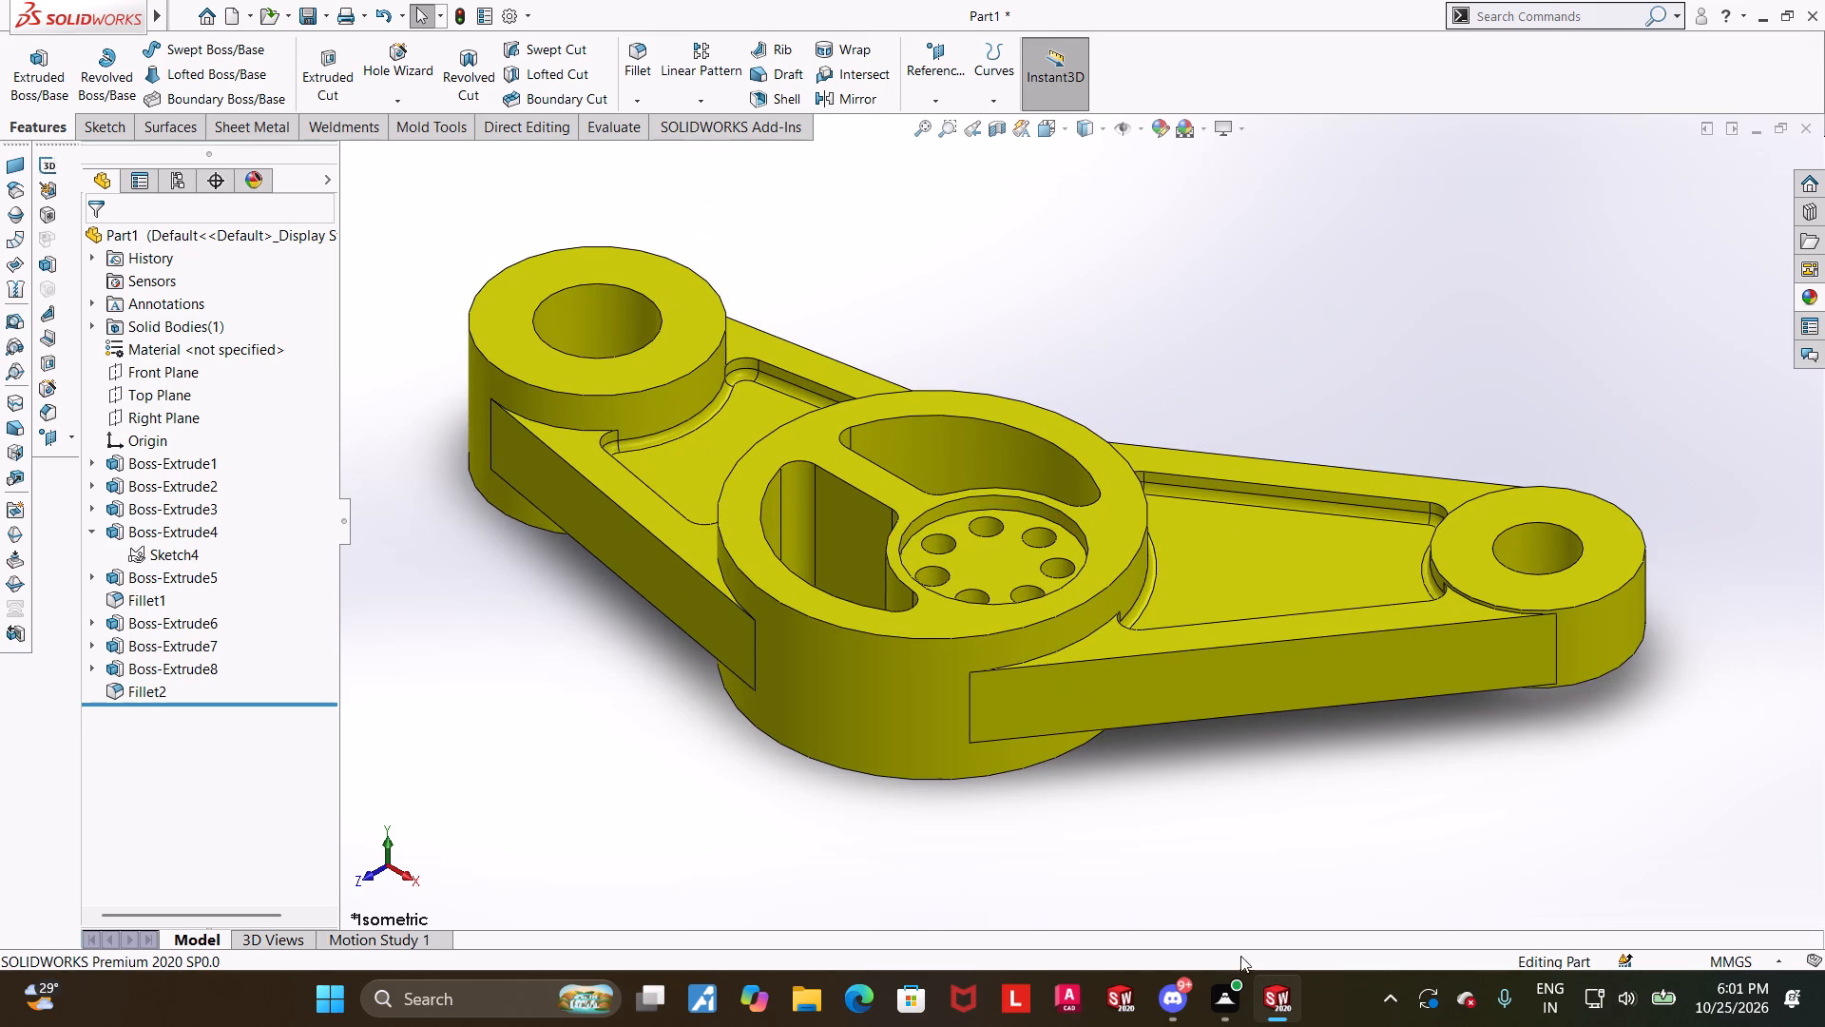
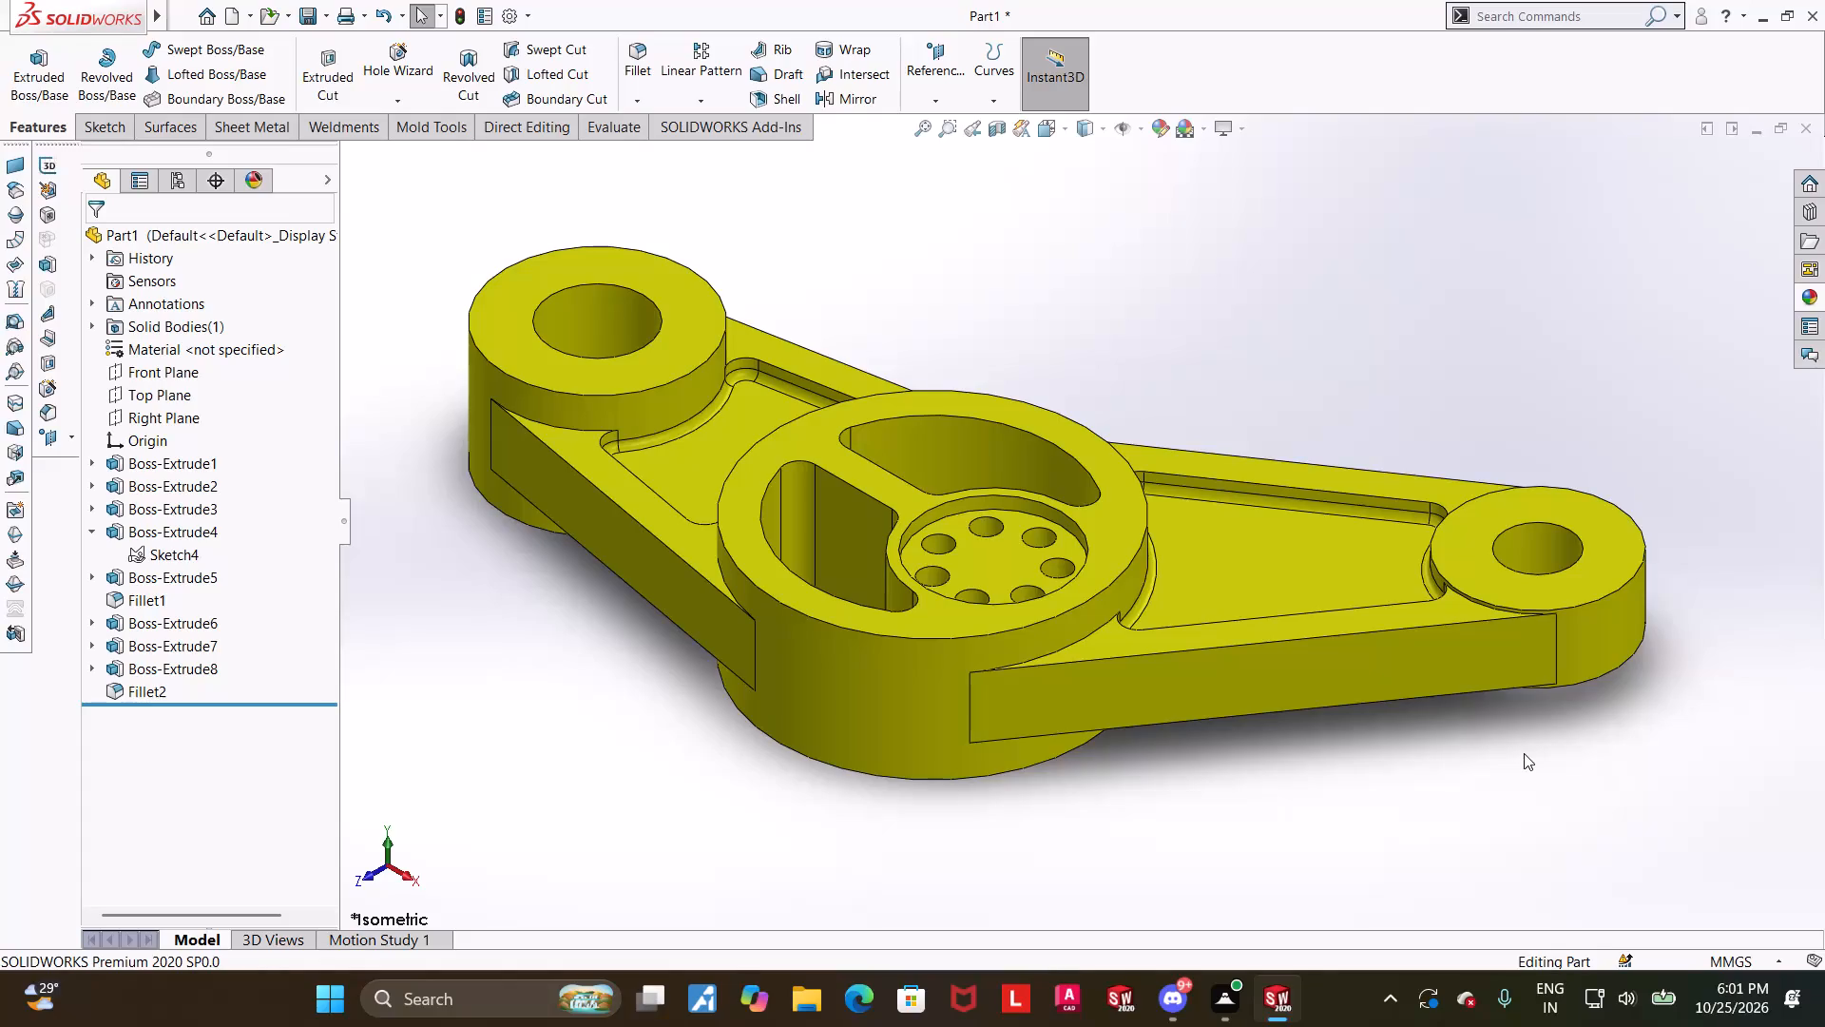
Measure between the upper and lower rail faces of the arm with the smaller end boss.
scroll(925, 839, up, 1)
middle_drag(929, 814, 970, 485)
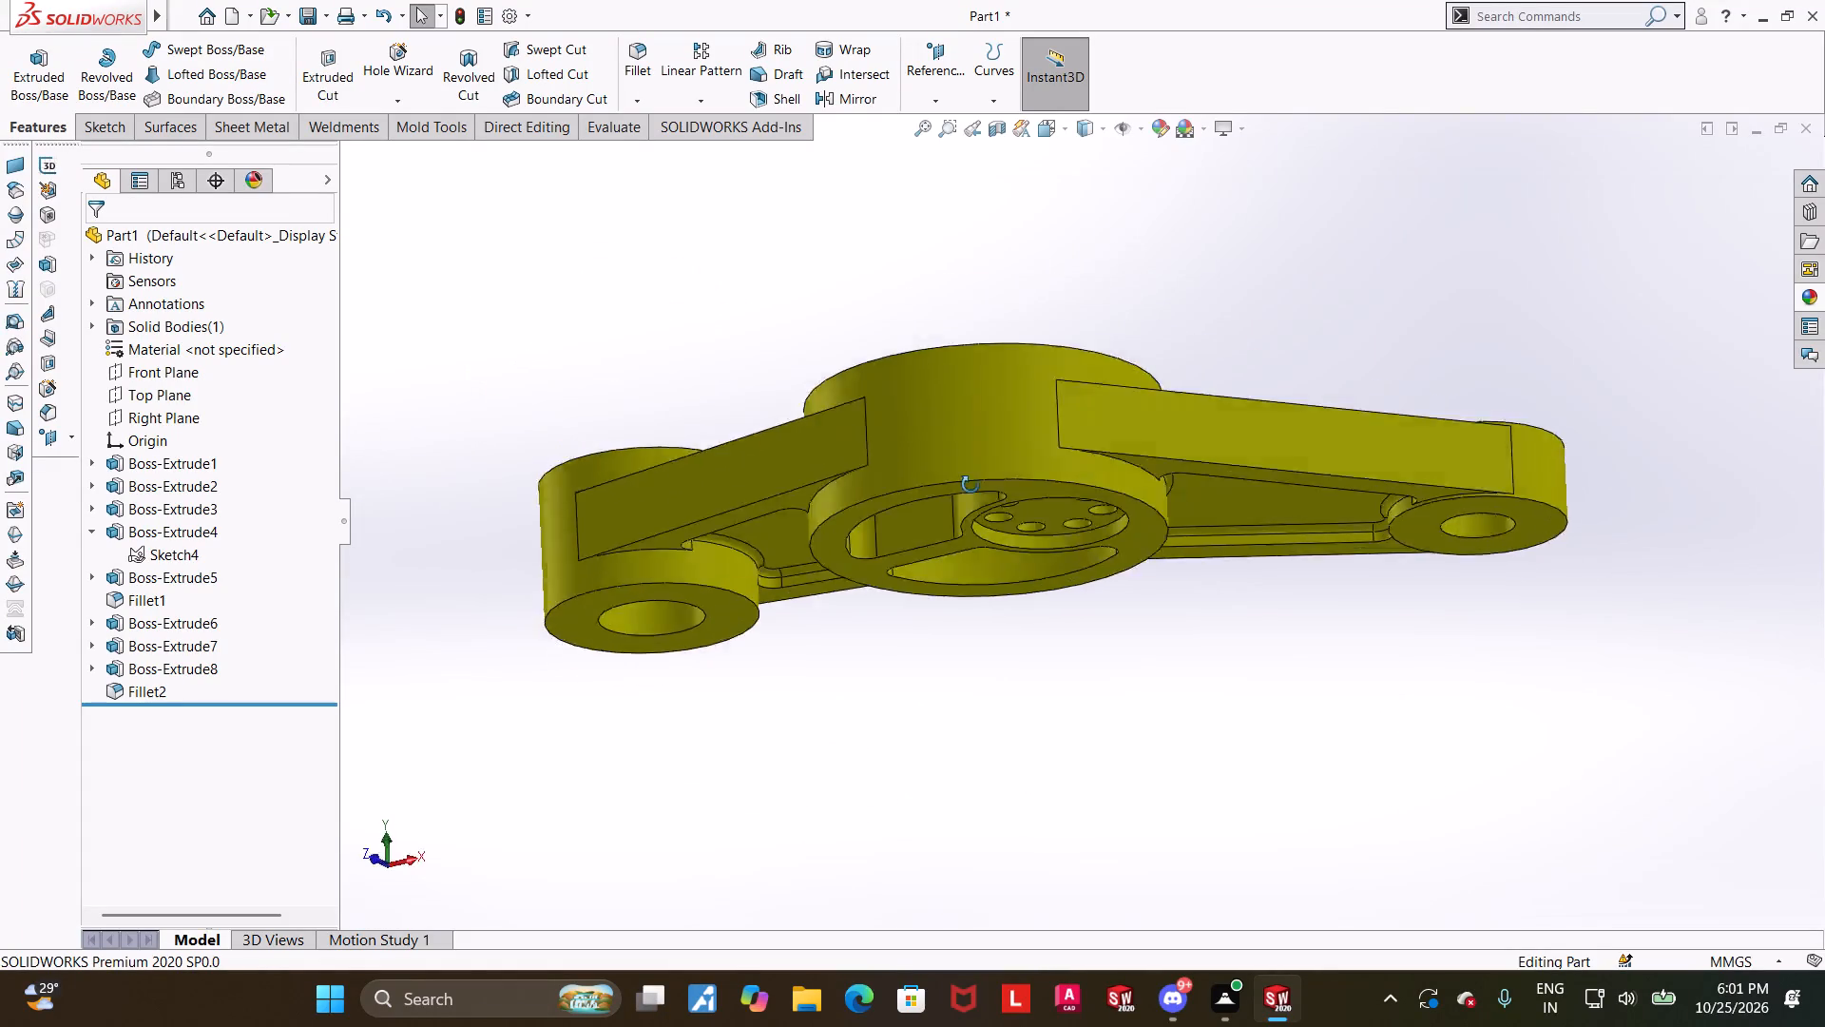
middle_drag(970, 485, 984, 348)
scroll(1022, 430, down, 3)
middle_drag(1011, 434, 1011, 417)
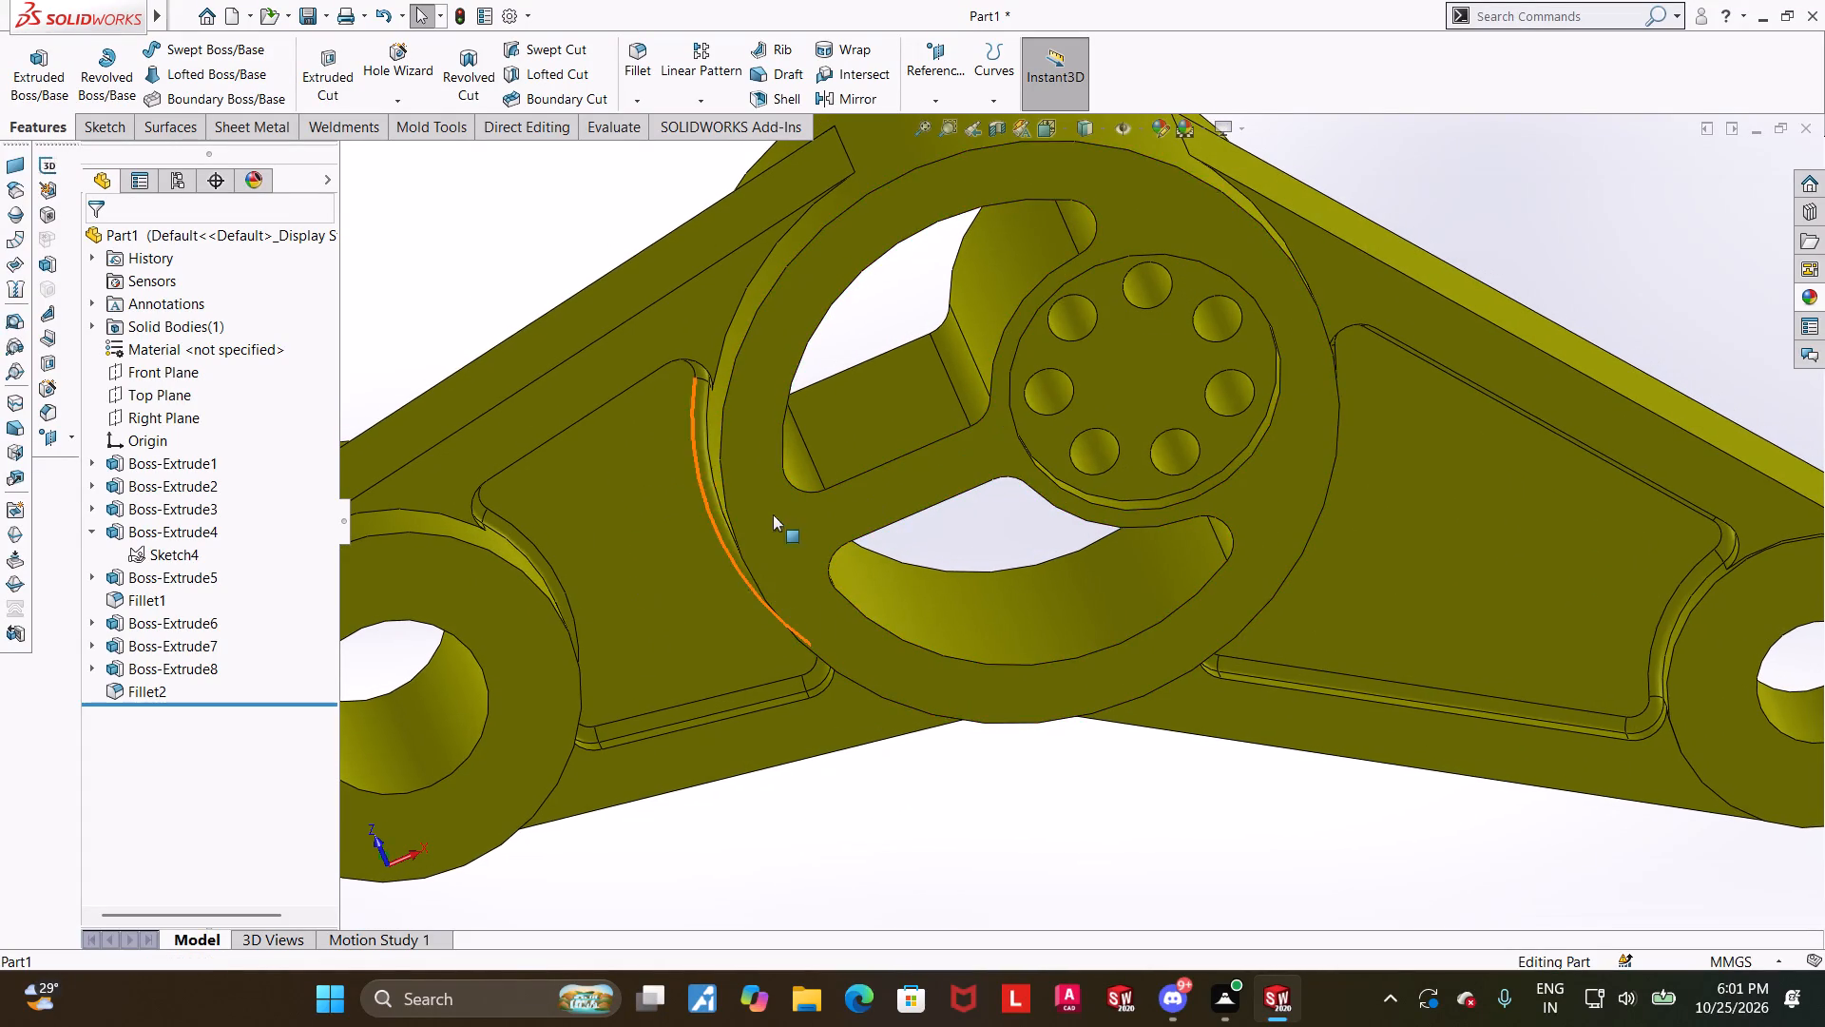
scroll(677, 458, up, 4)
middle_drag(712, 444, 767, 648)
click(642, 118)
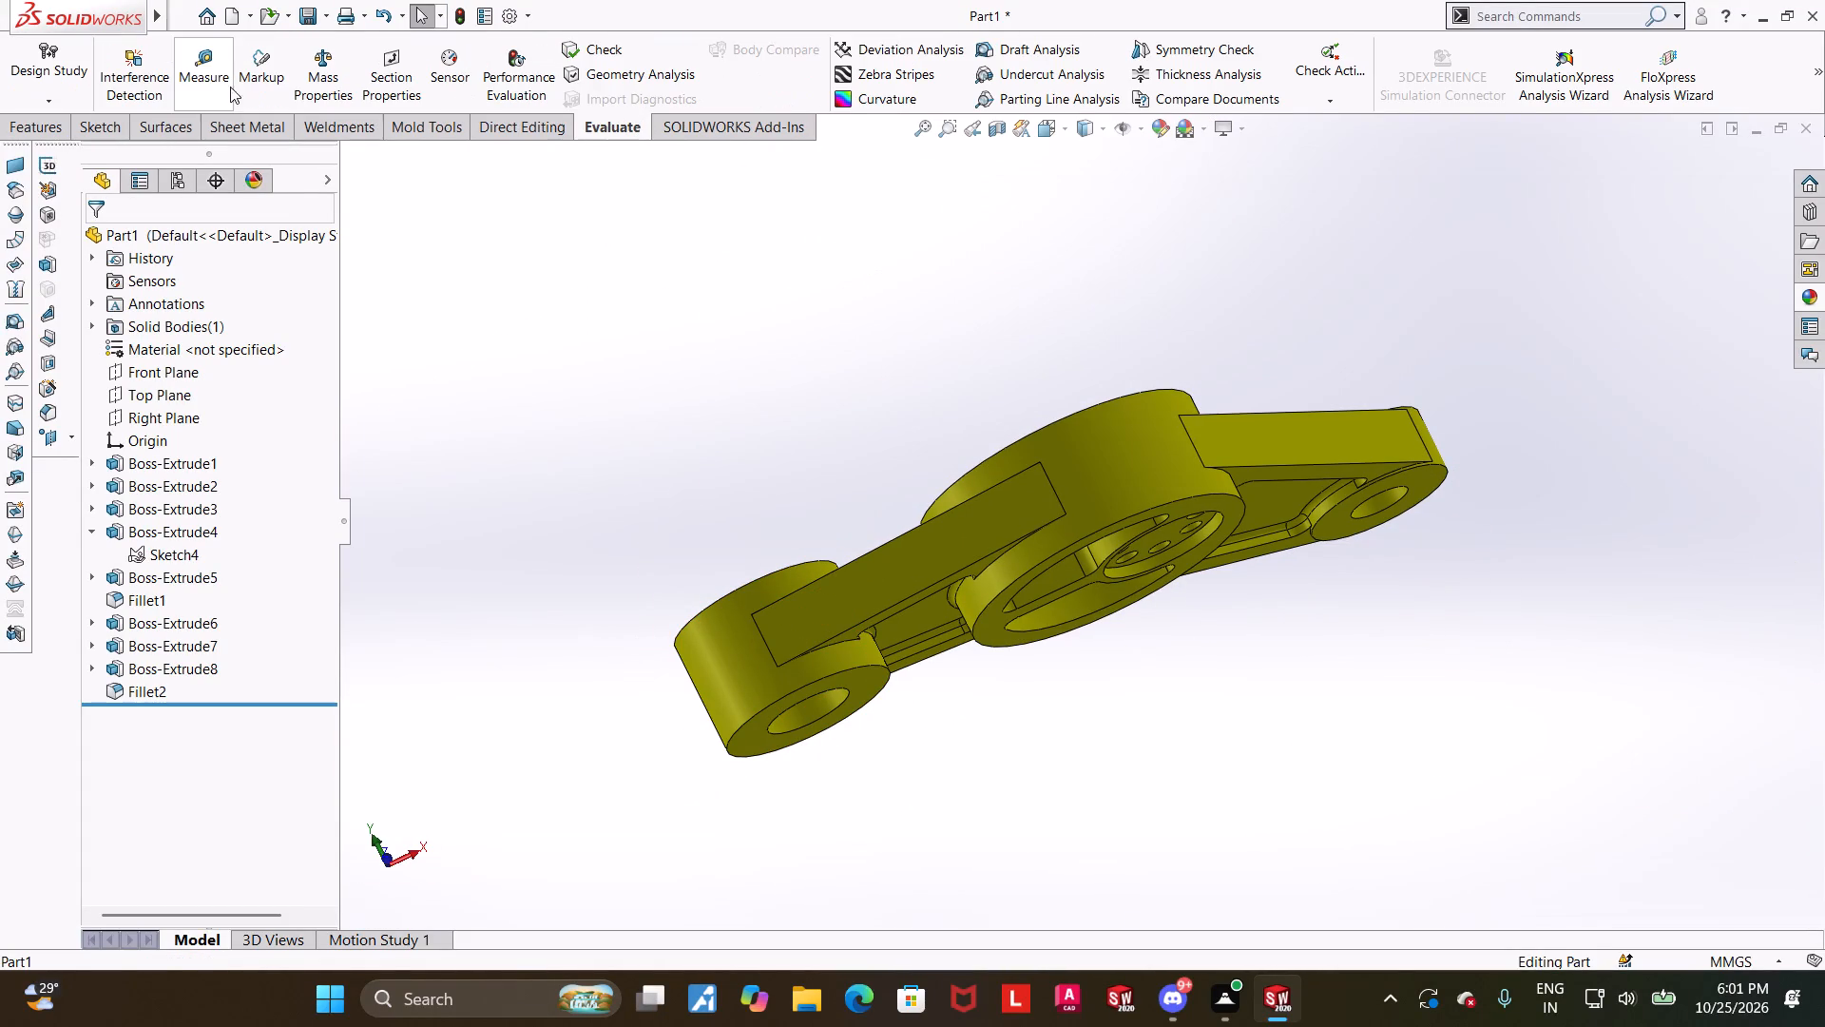
click(219, 75)
middle_drag(1199, 787, 1240, 1025)
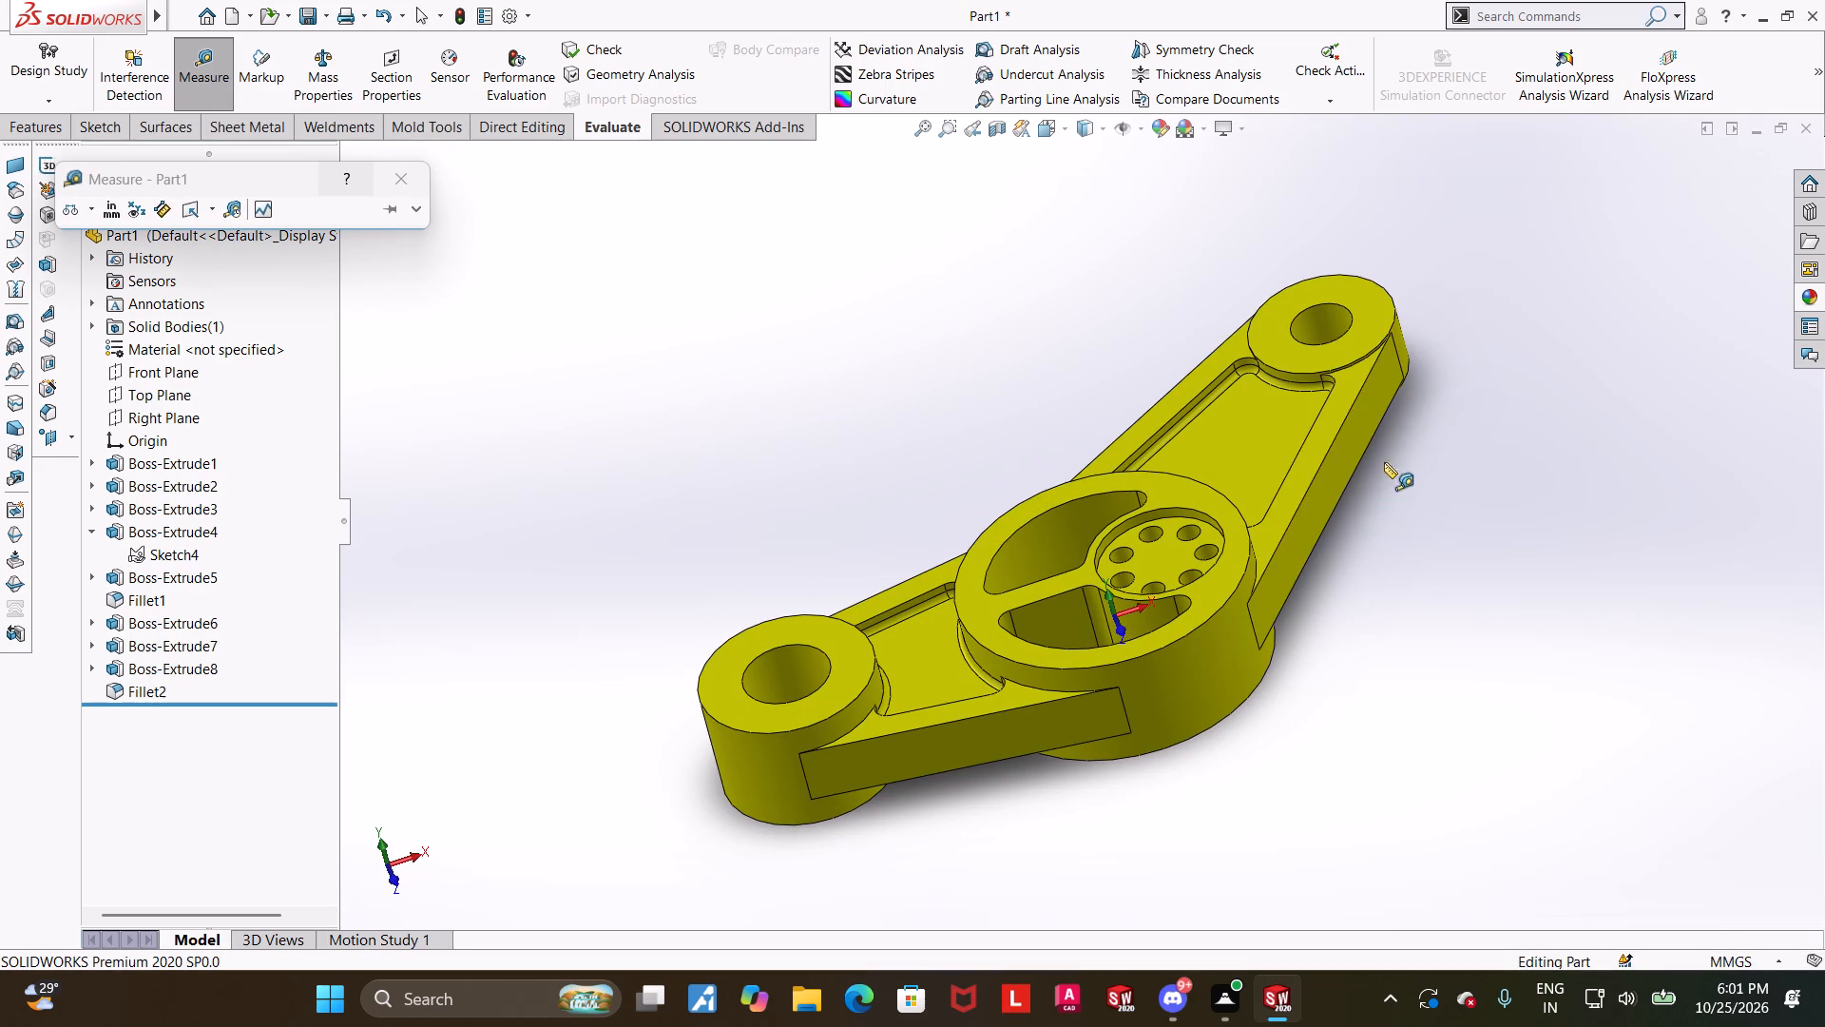
click(1312, 444)
middle_drag(1467, 484, 1322, 264)
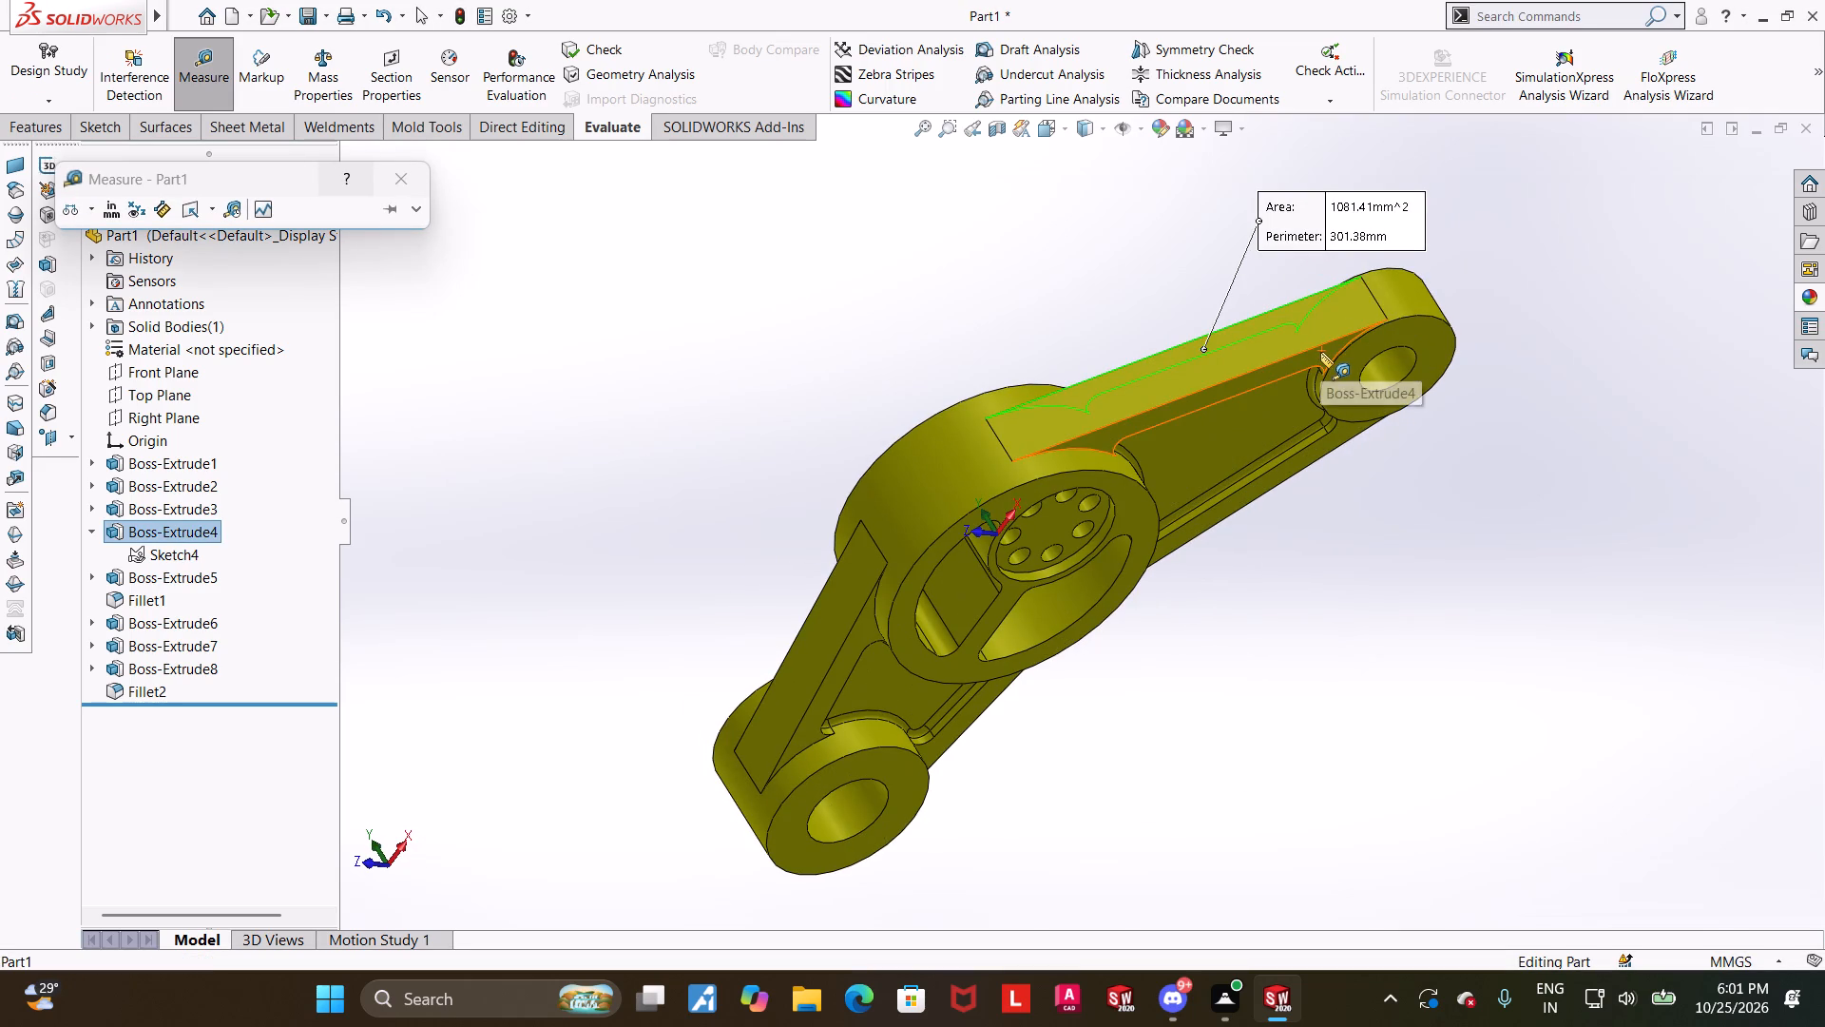
click(1320, 352)
key(Escape)
Measure the offset between the spoked ring's underside and the lower rail face of the smaller-boss arm.
middle_drag(1375, 366, 1369, 442)
middle_drag(1364, 435, 1298, 342)
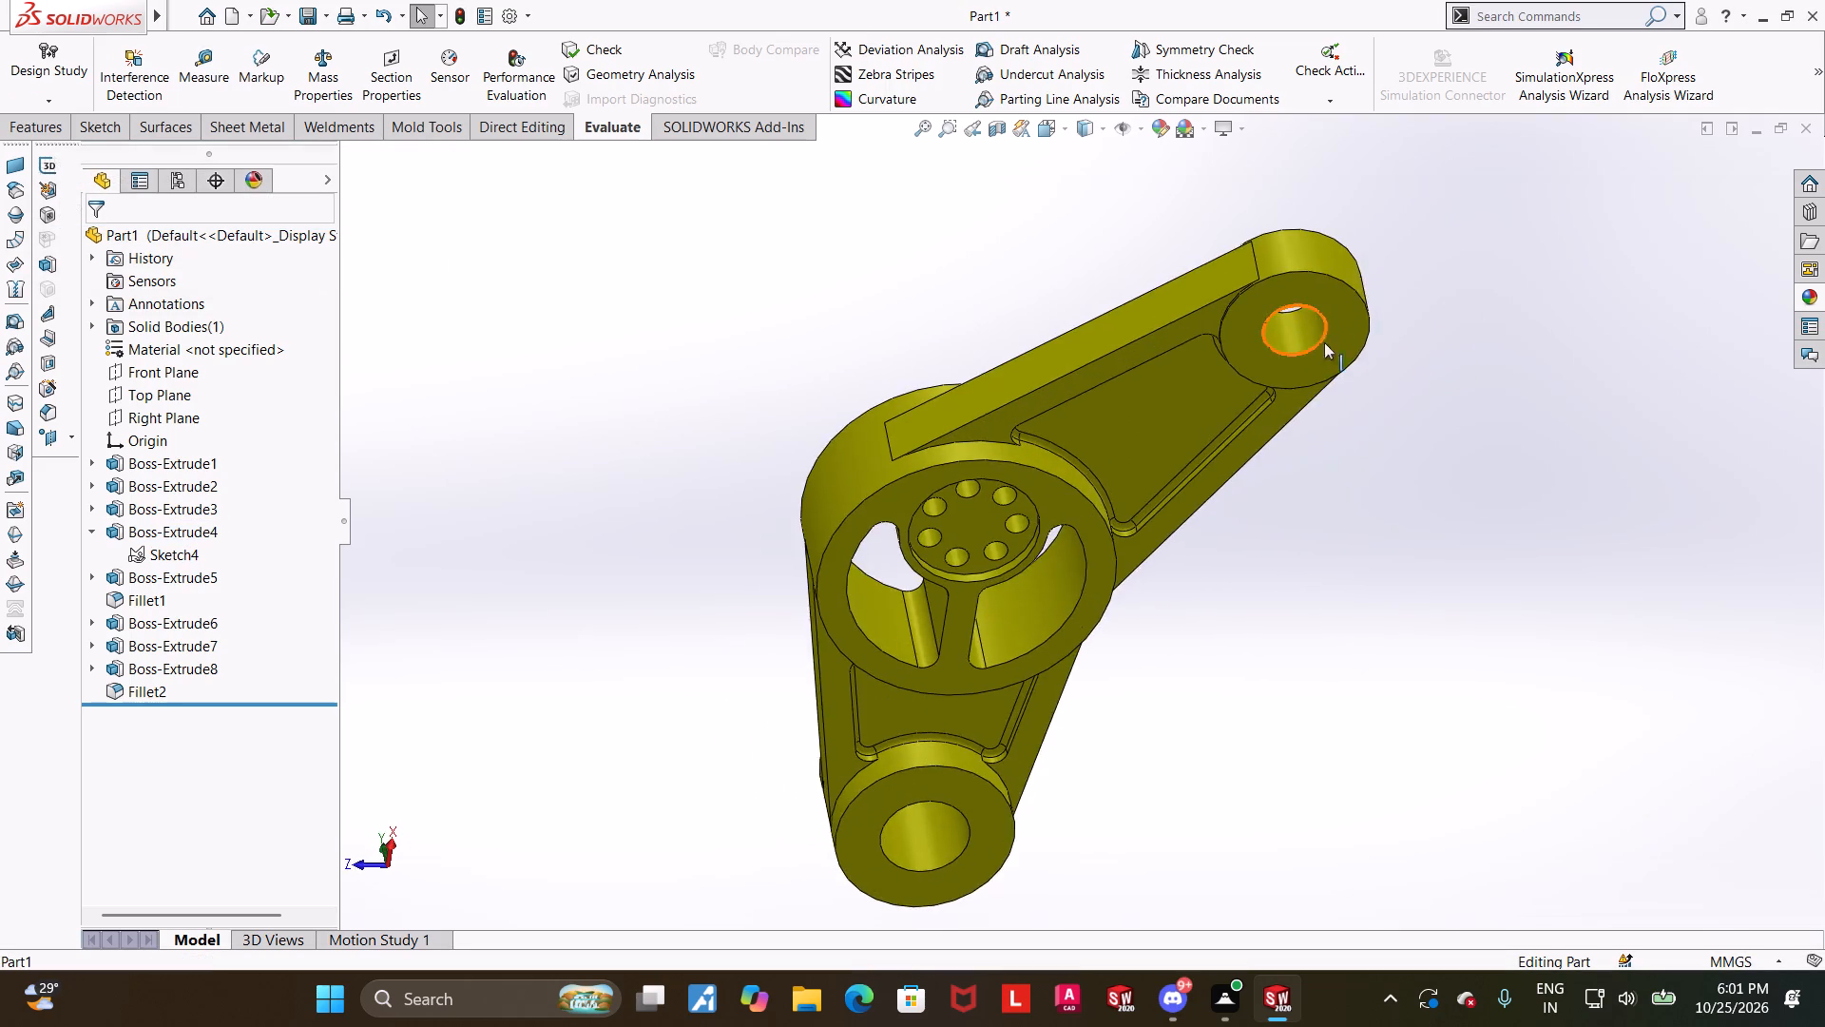
scroll(1335, 333, down, 4)
scroll(759, 310, up, 4)
scroll(777, 493, down, 2)
click(214, 68)
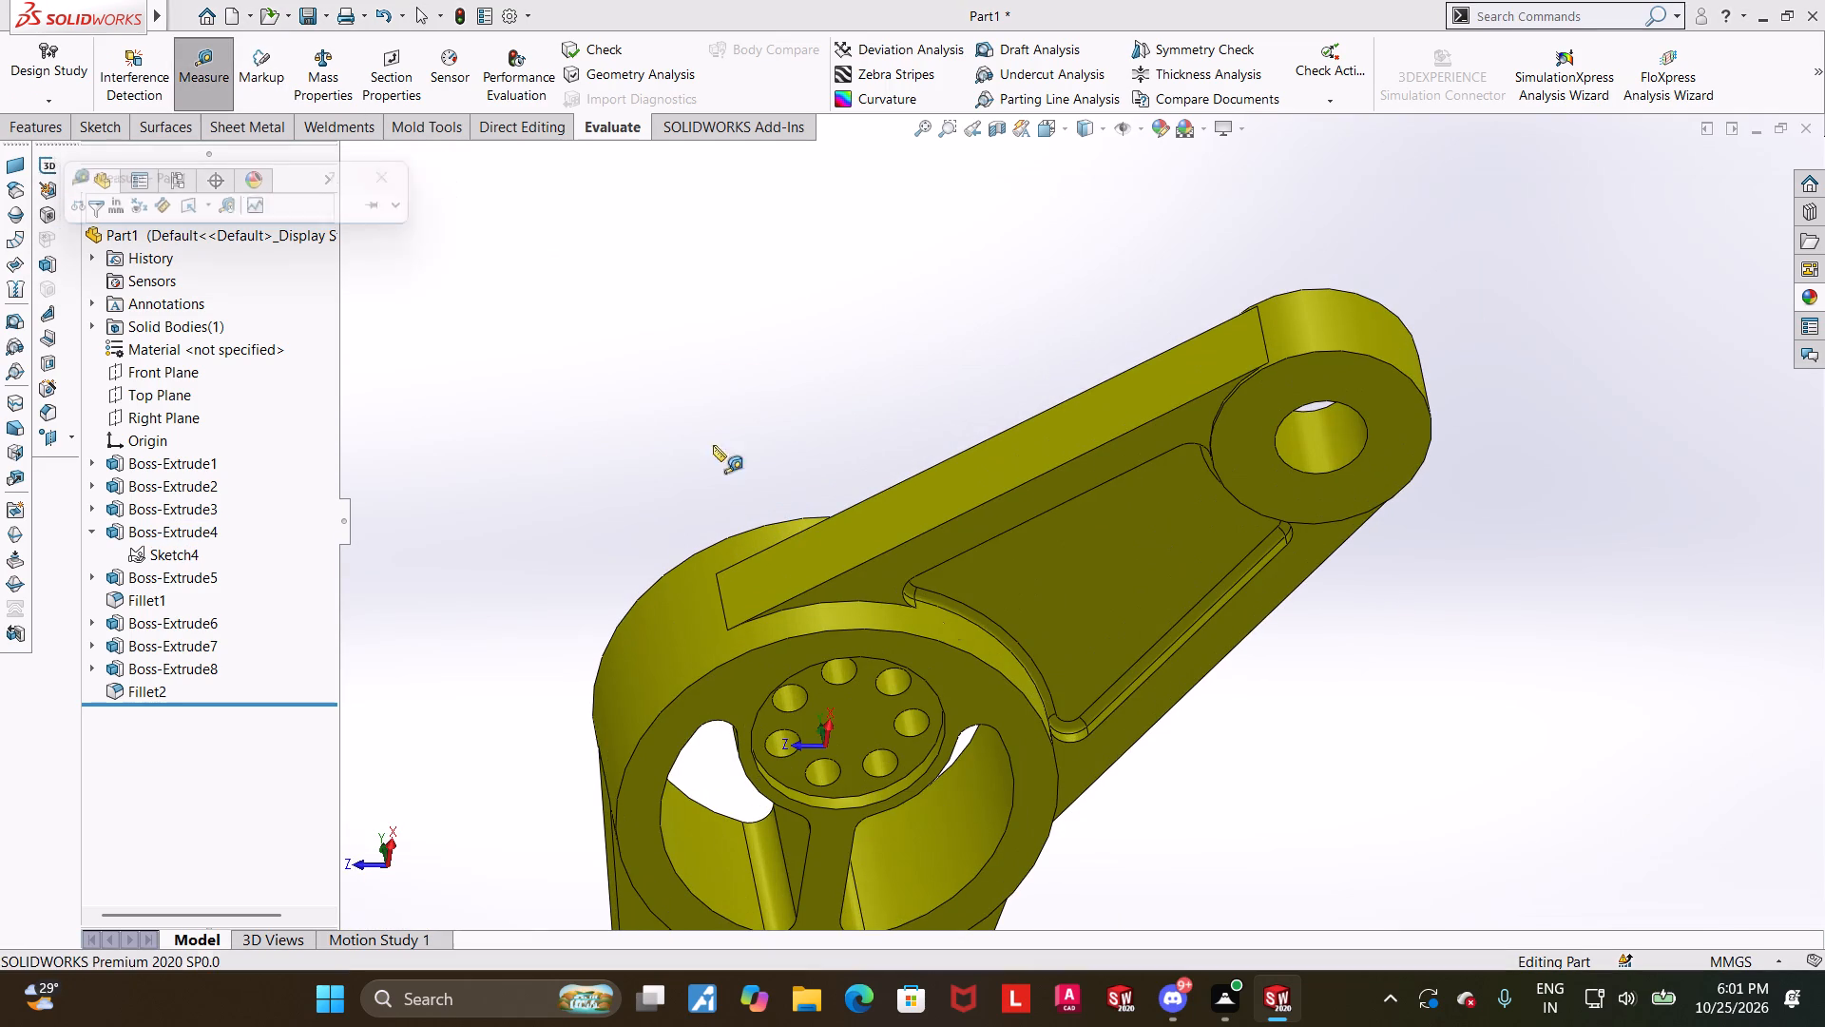
click(992, 703)
click(947, 536)
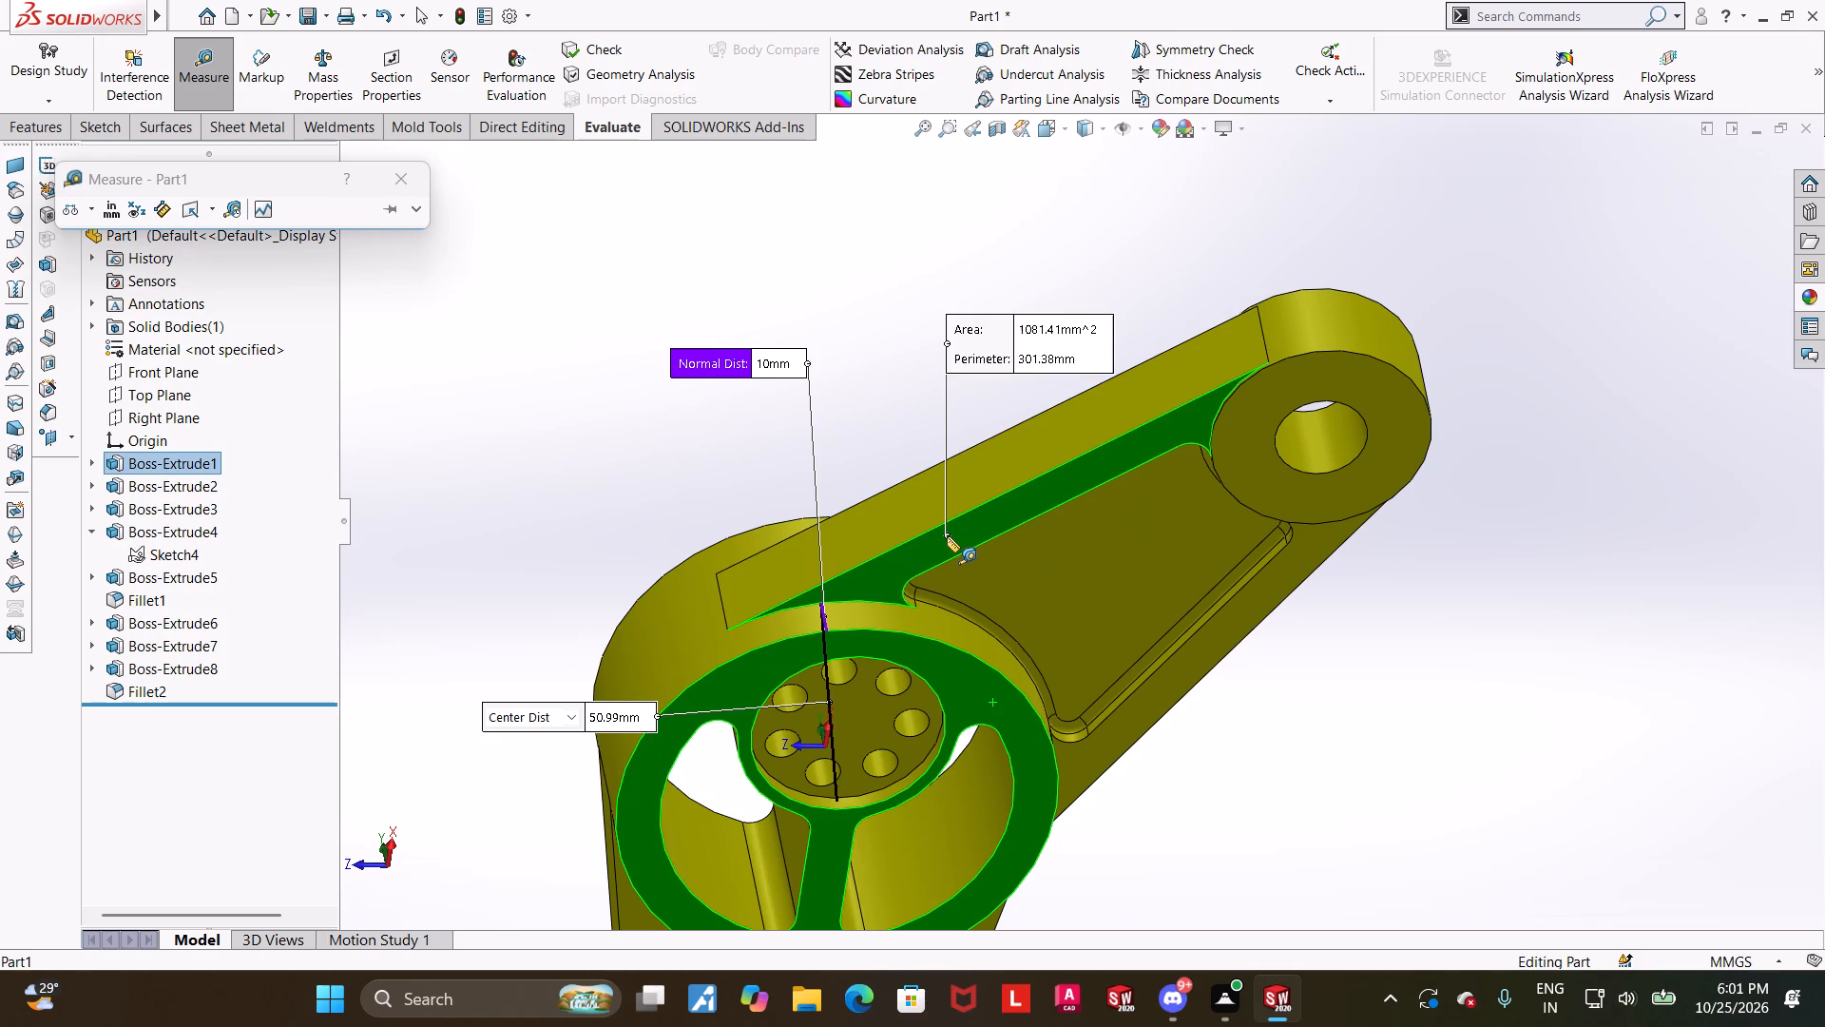
key(Escape)
Measure the offset between the spoked ring's underside and the smaller end boss's lower face.
middle_drag(1181, 423, 1192, 431)
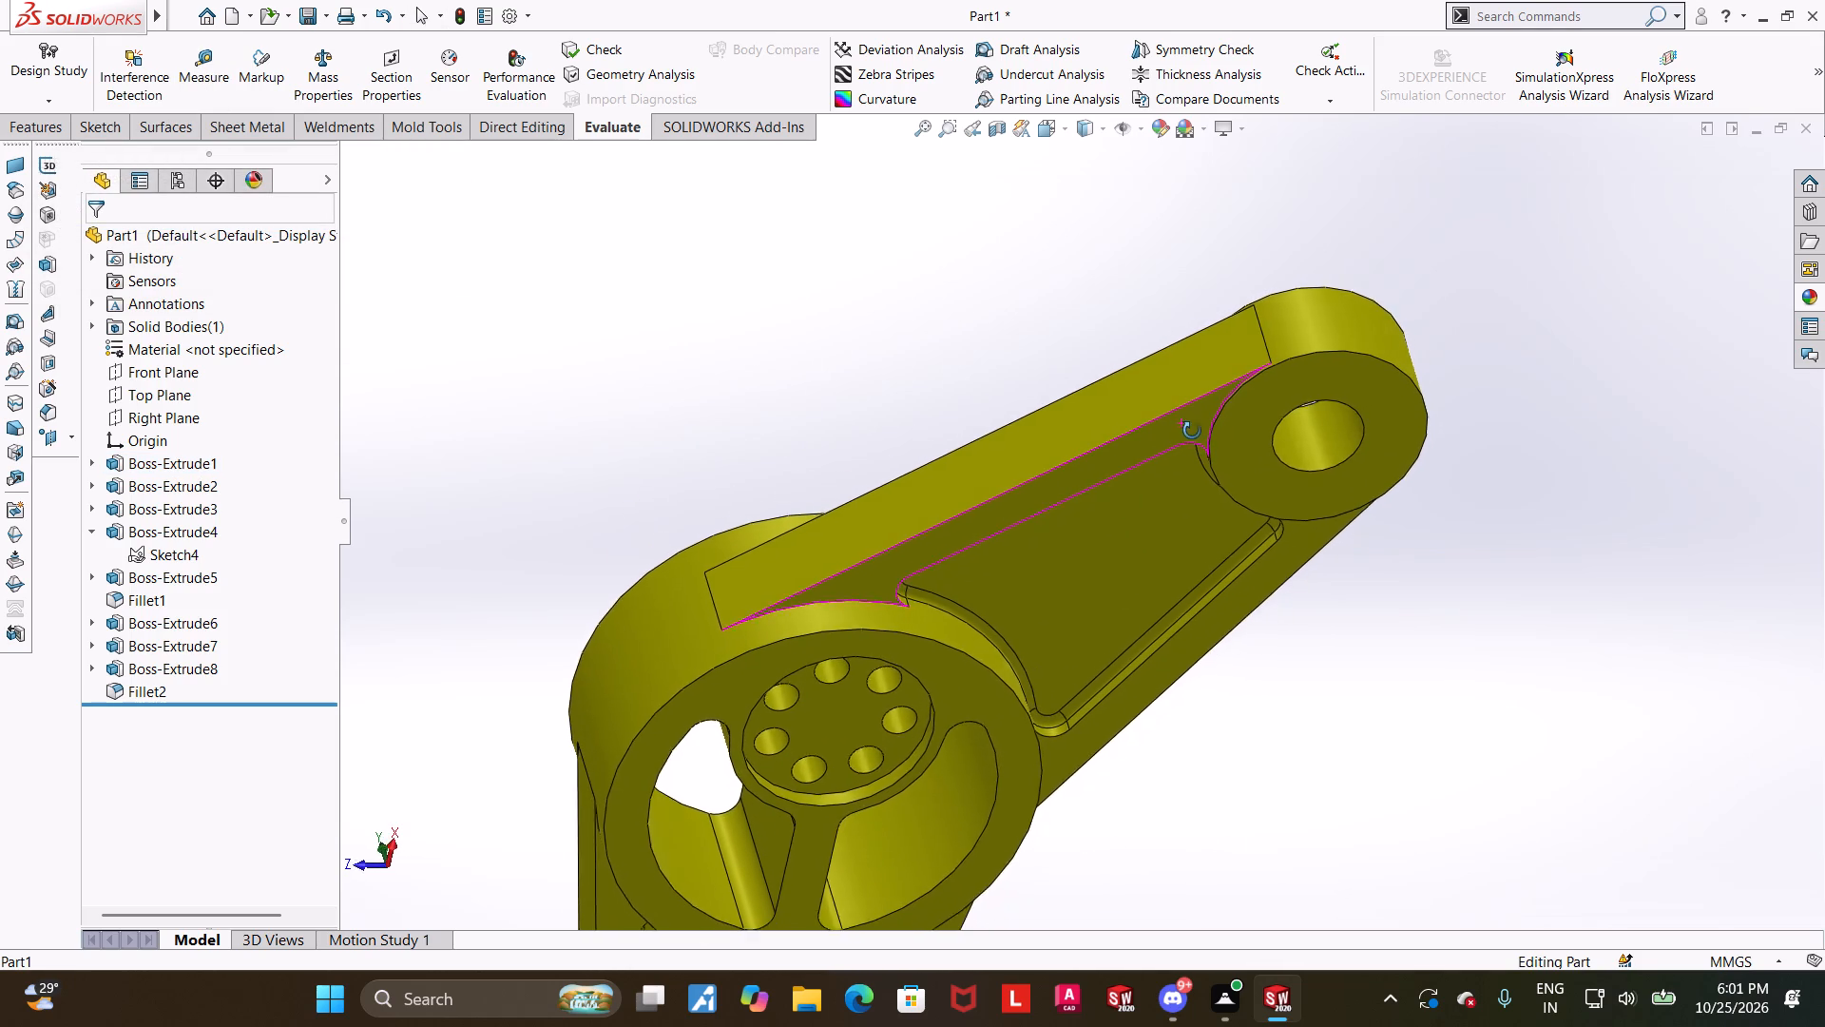
middle_drag(1192, 431, 1186, 452)
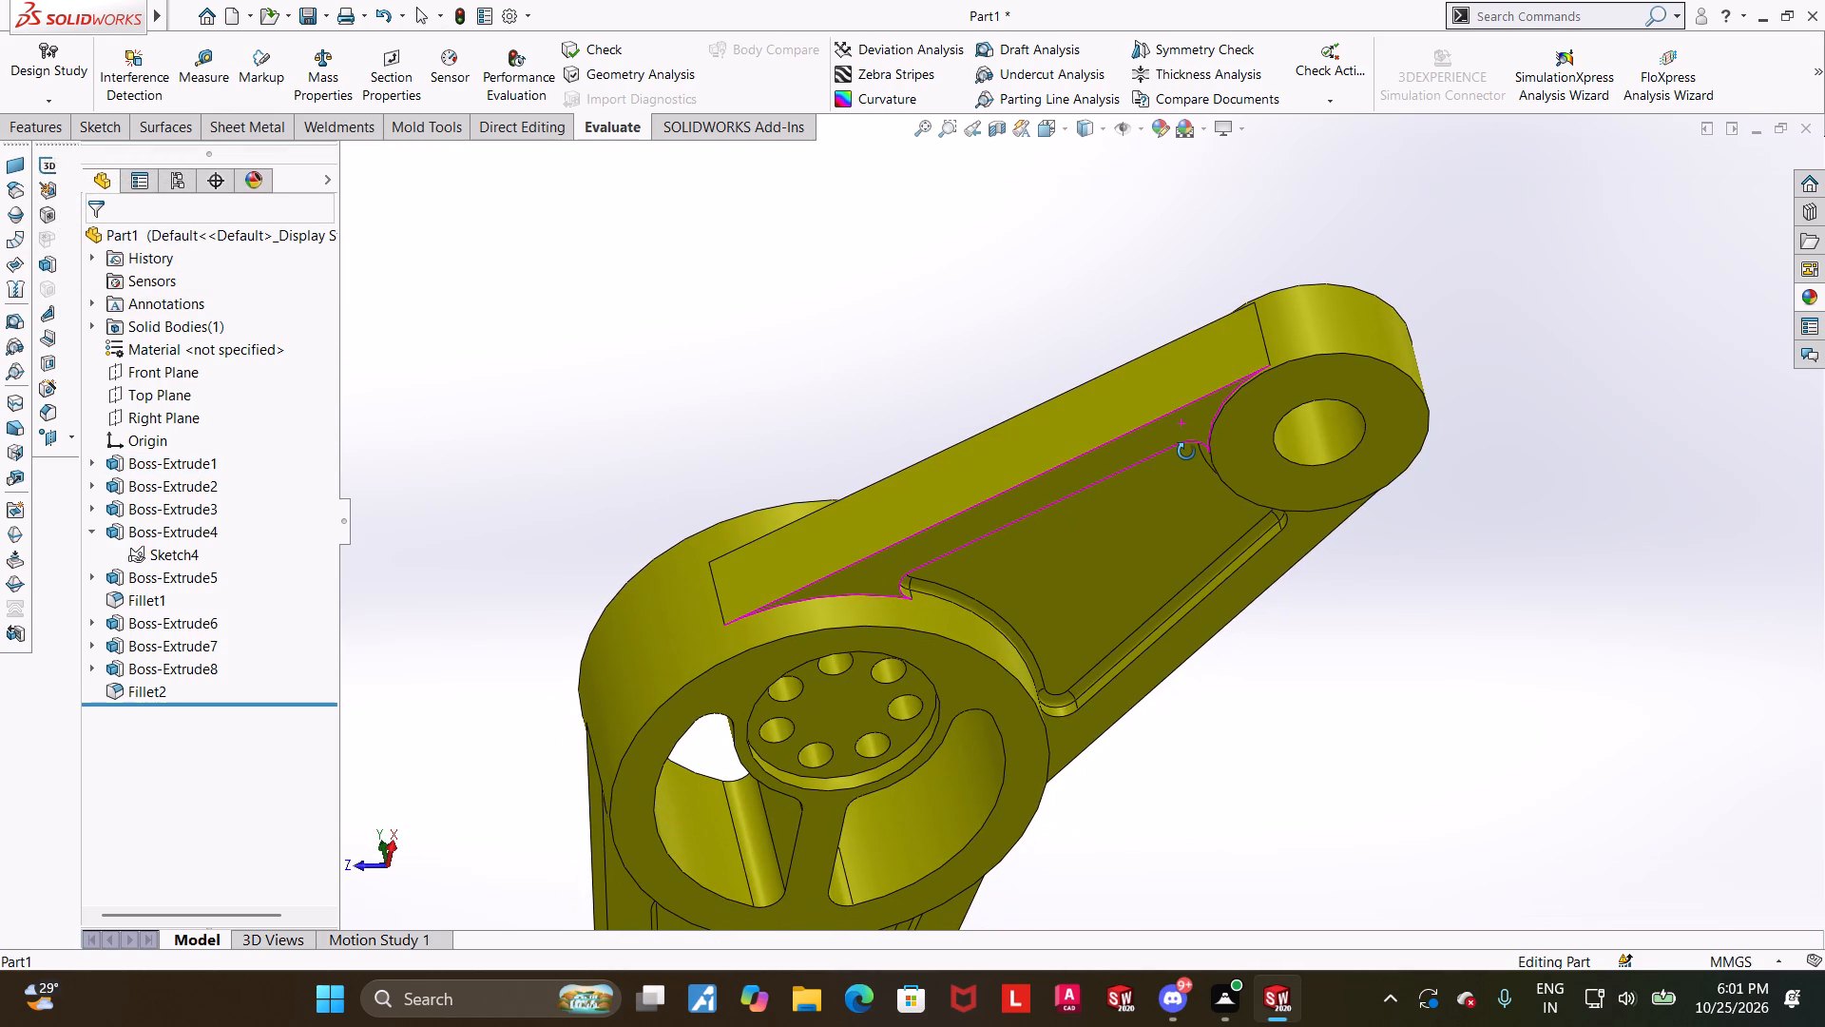
middle_drag(1186, 452, 1189, 463)
click(184, 66)
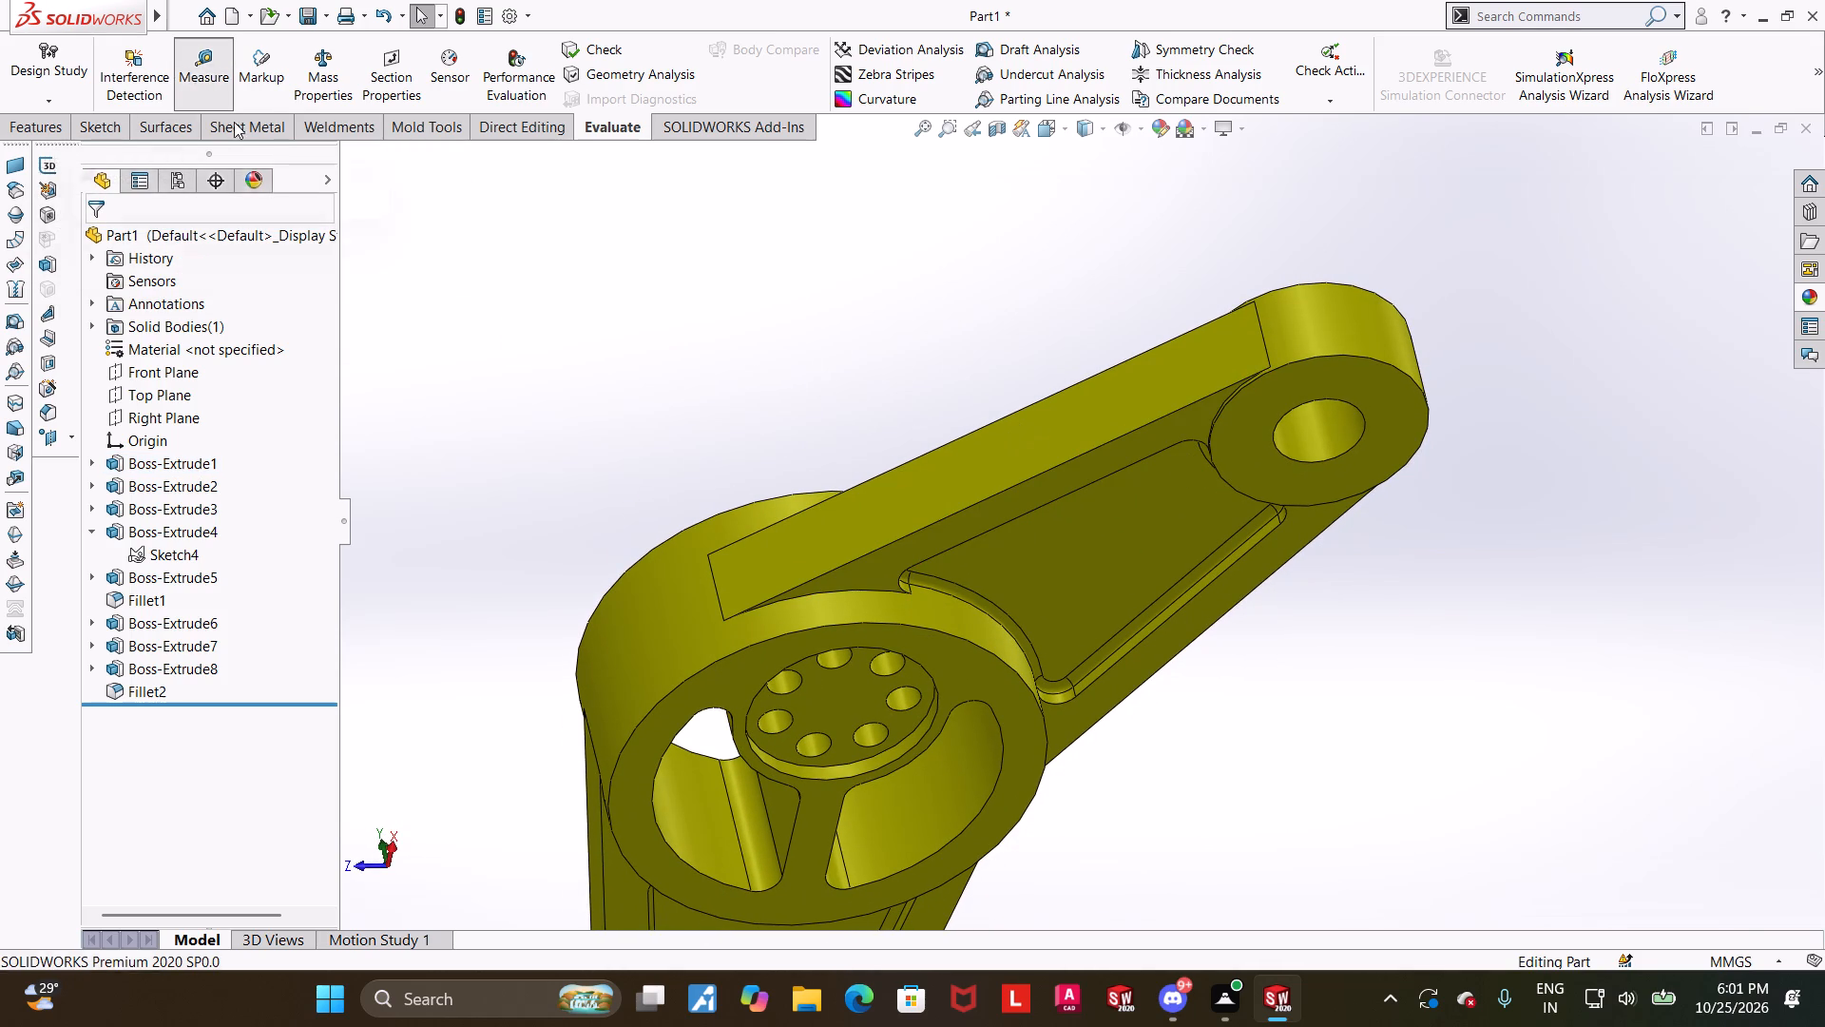
click(908, 649)
click(1401, 454)
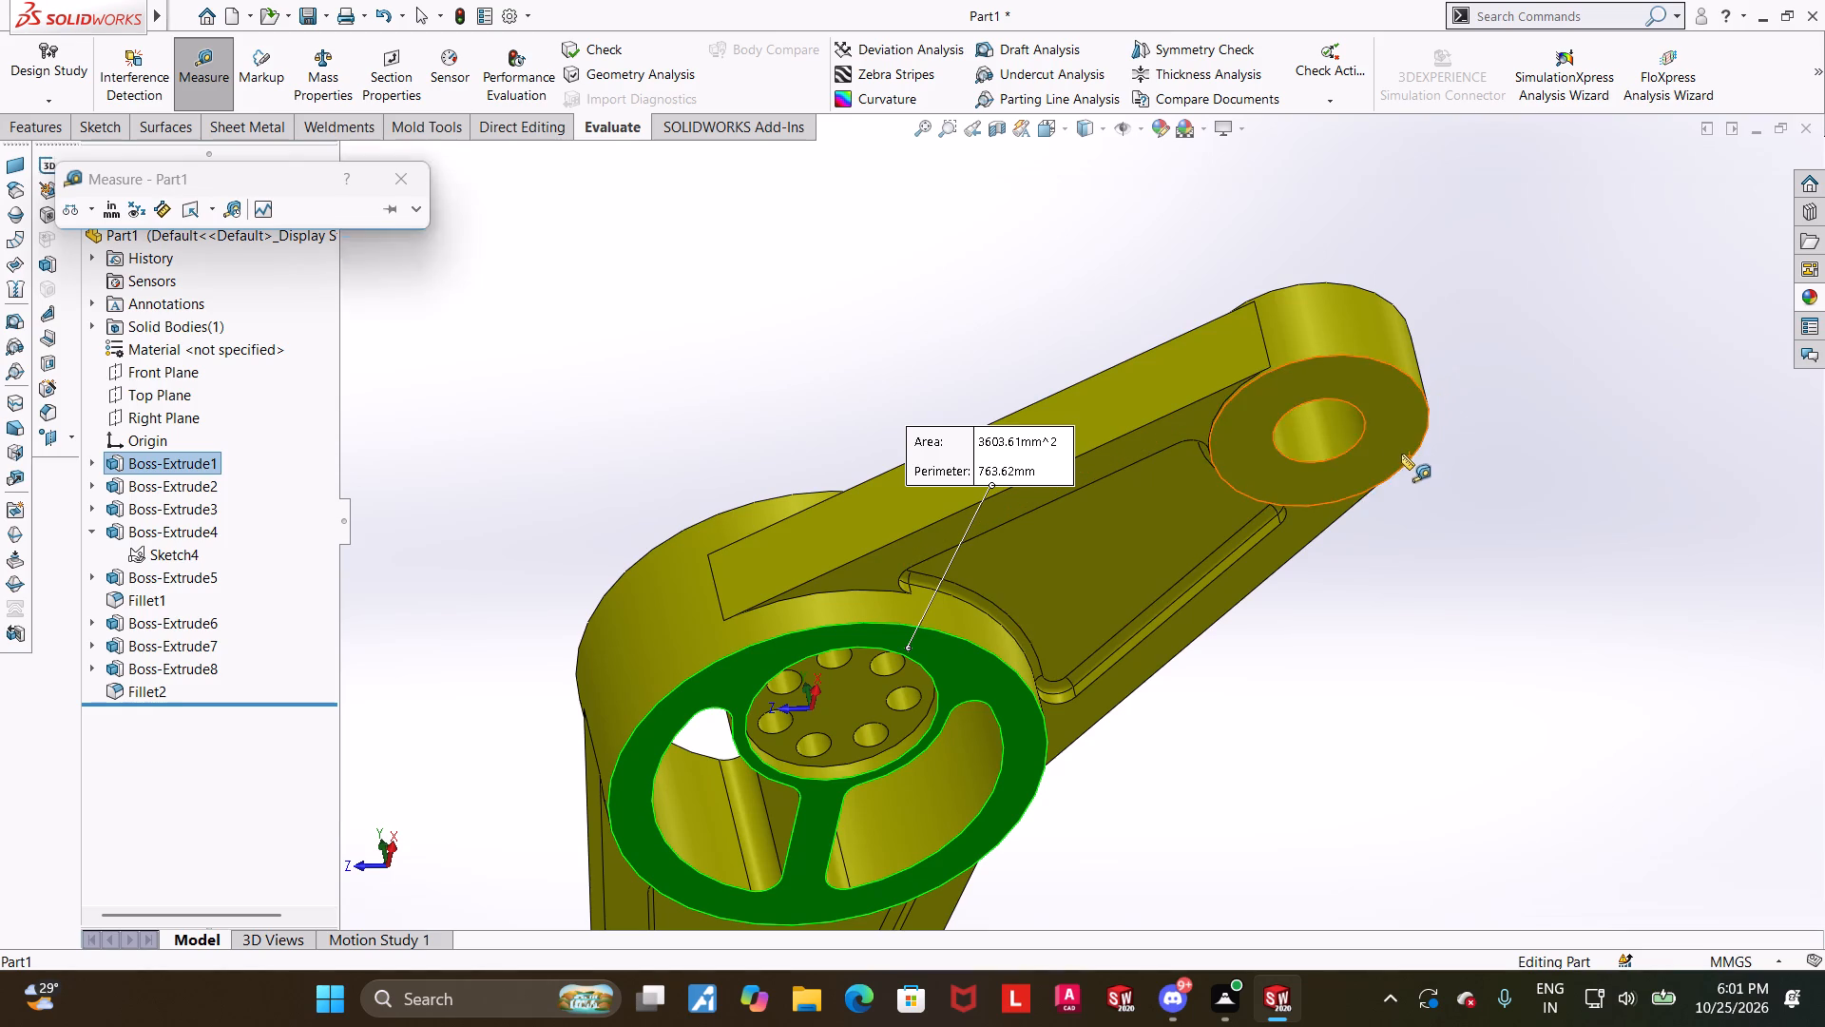
key(Escape)
Measure the seven-hole disc's thickness between its upper and lower faces.
scroll(1336, 522, up, 3)
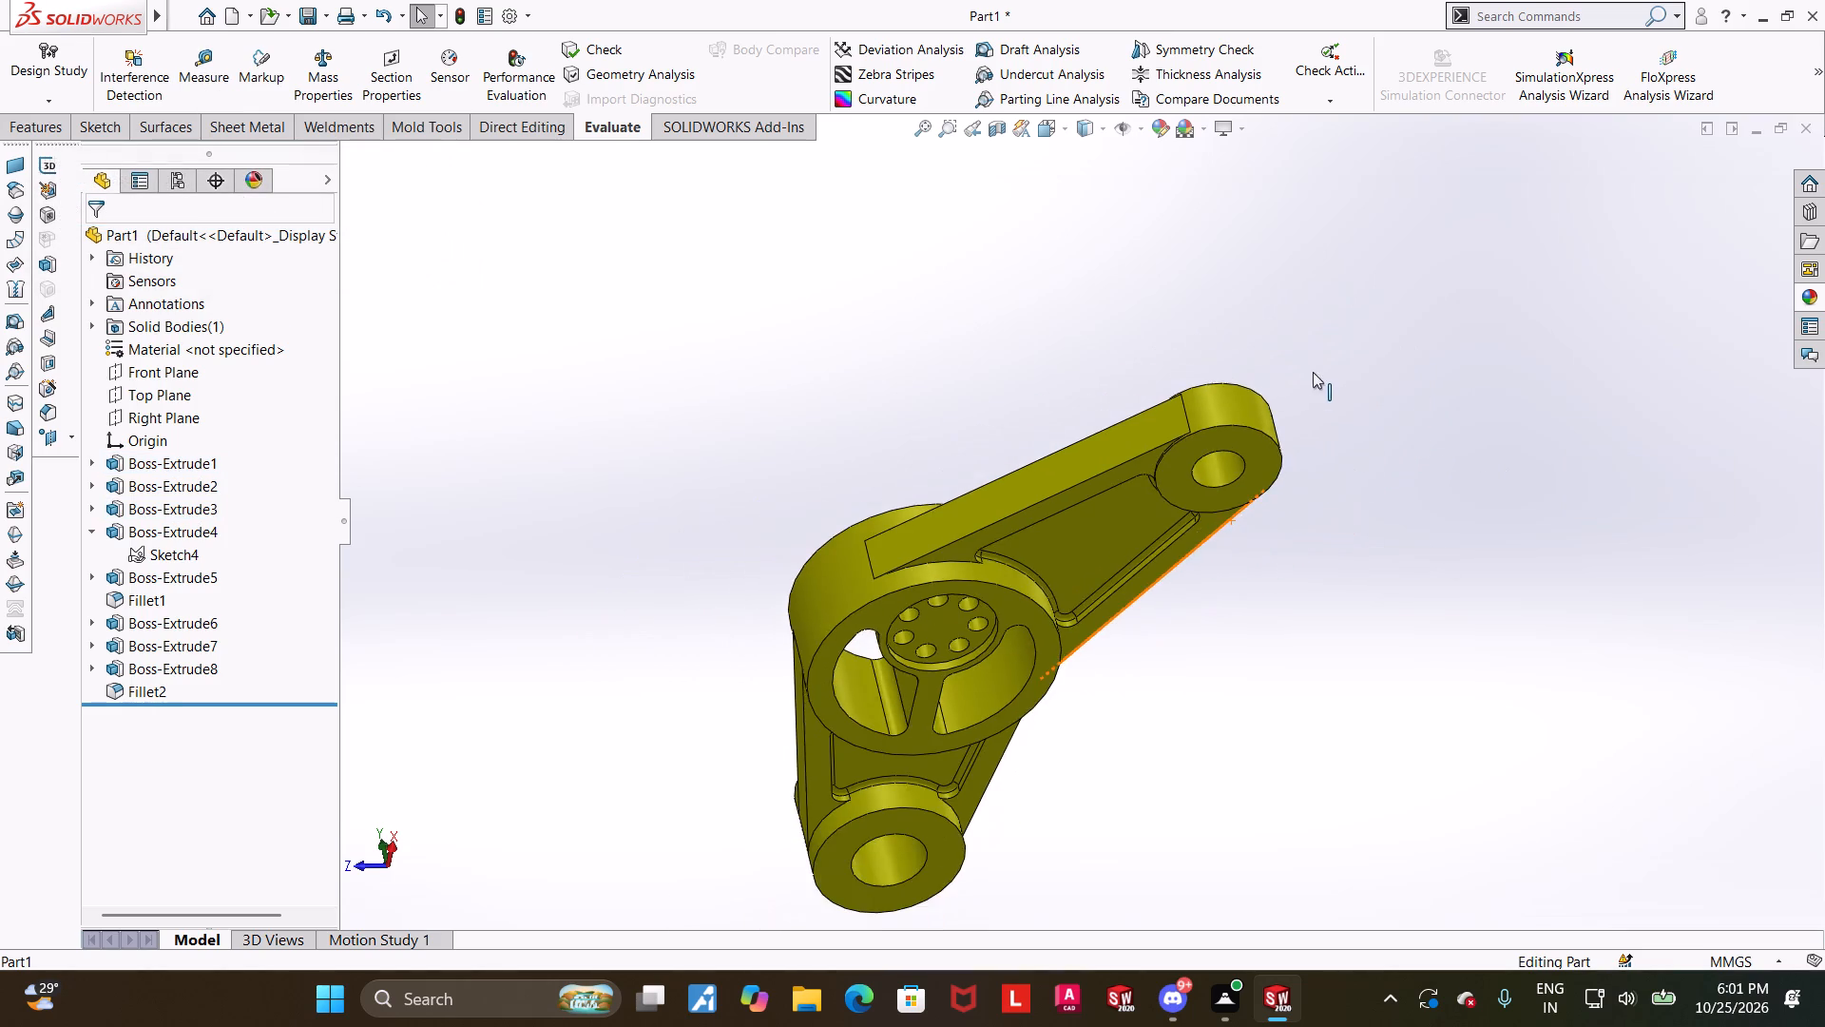
middle_drag(1310, 372, 1501, 683)
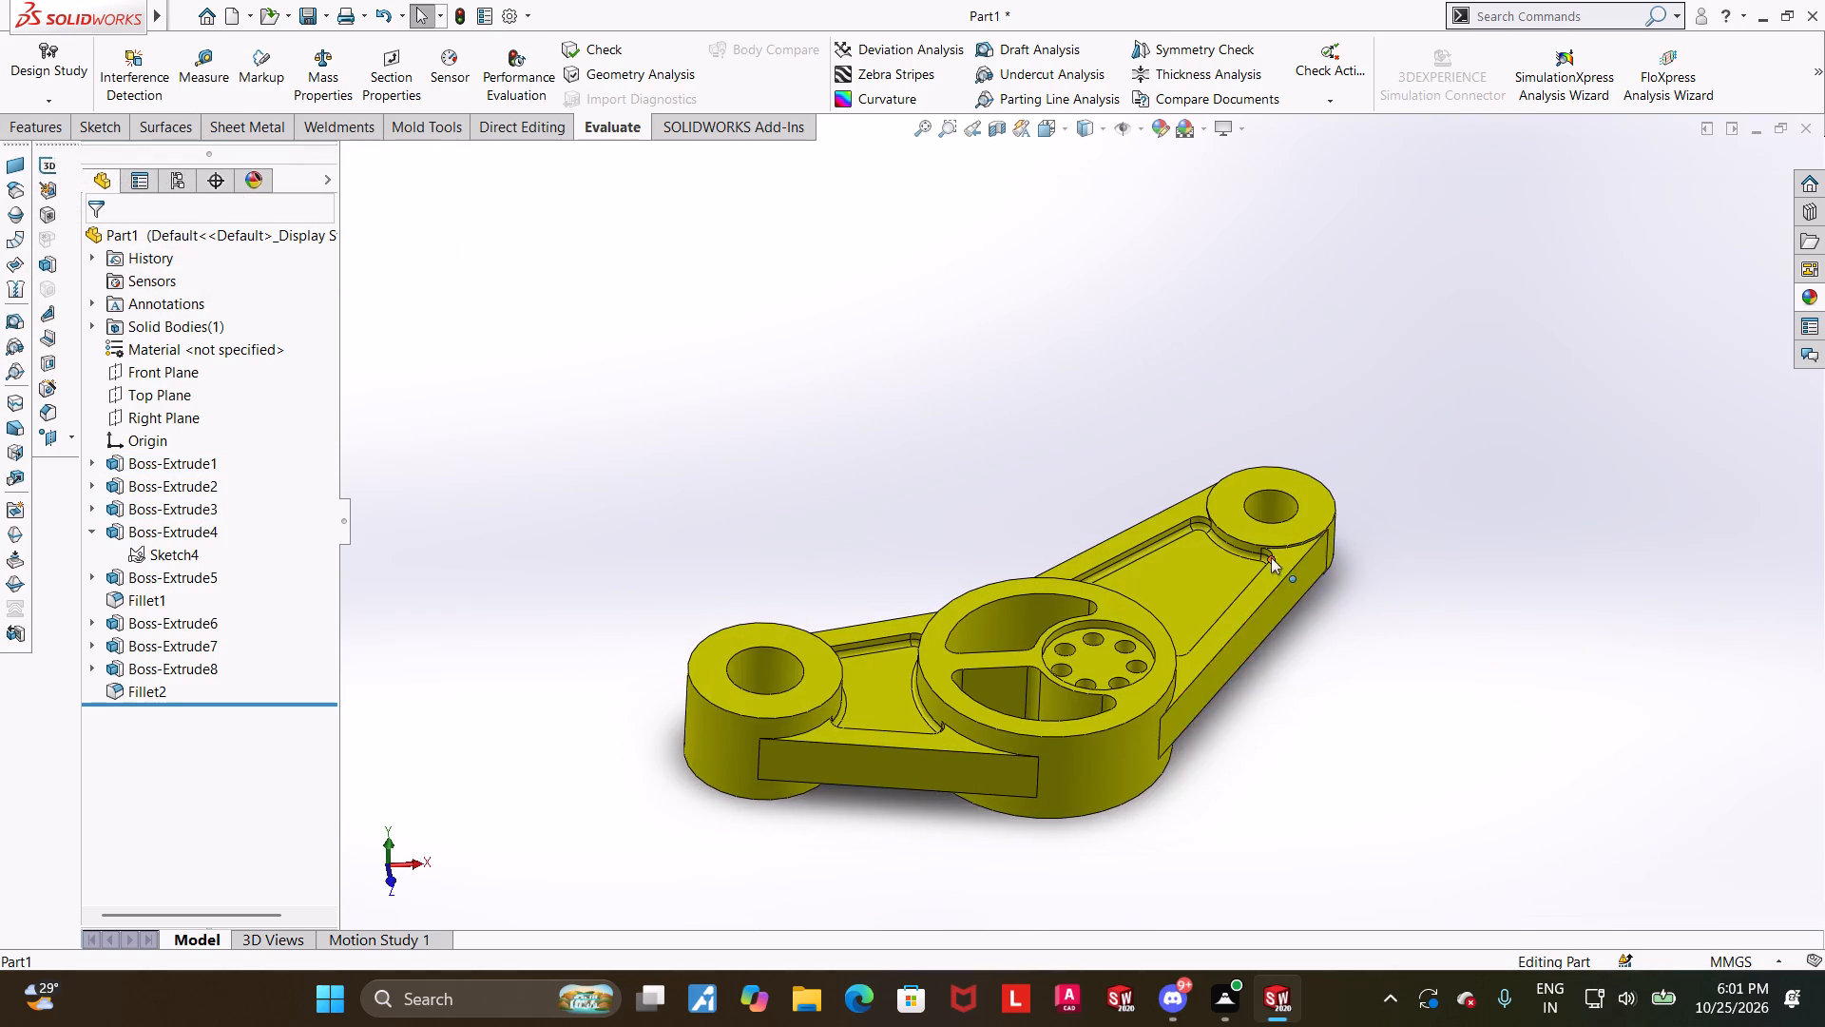
middle_drag(1265, 559, 1240, 500)
scroll(1205, 717, down, 3)
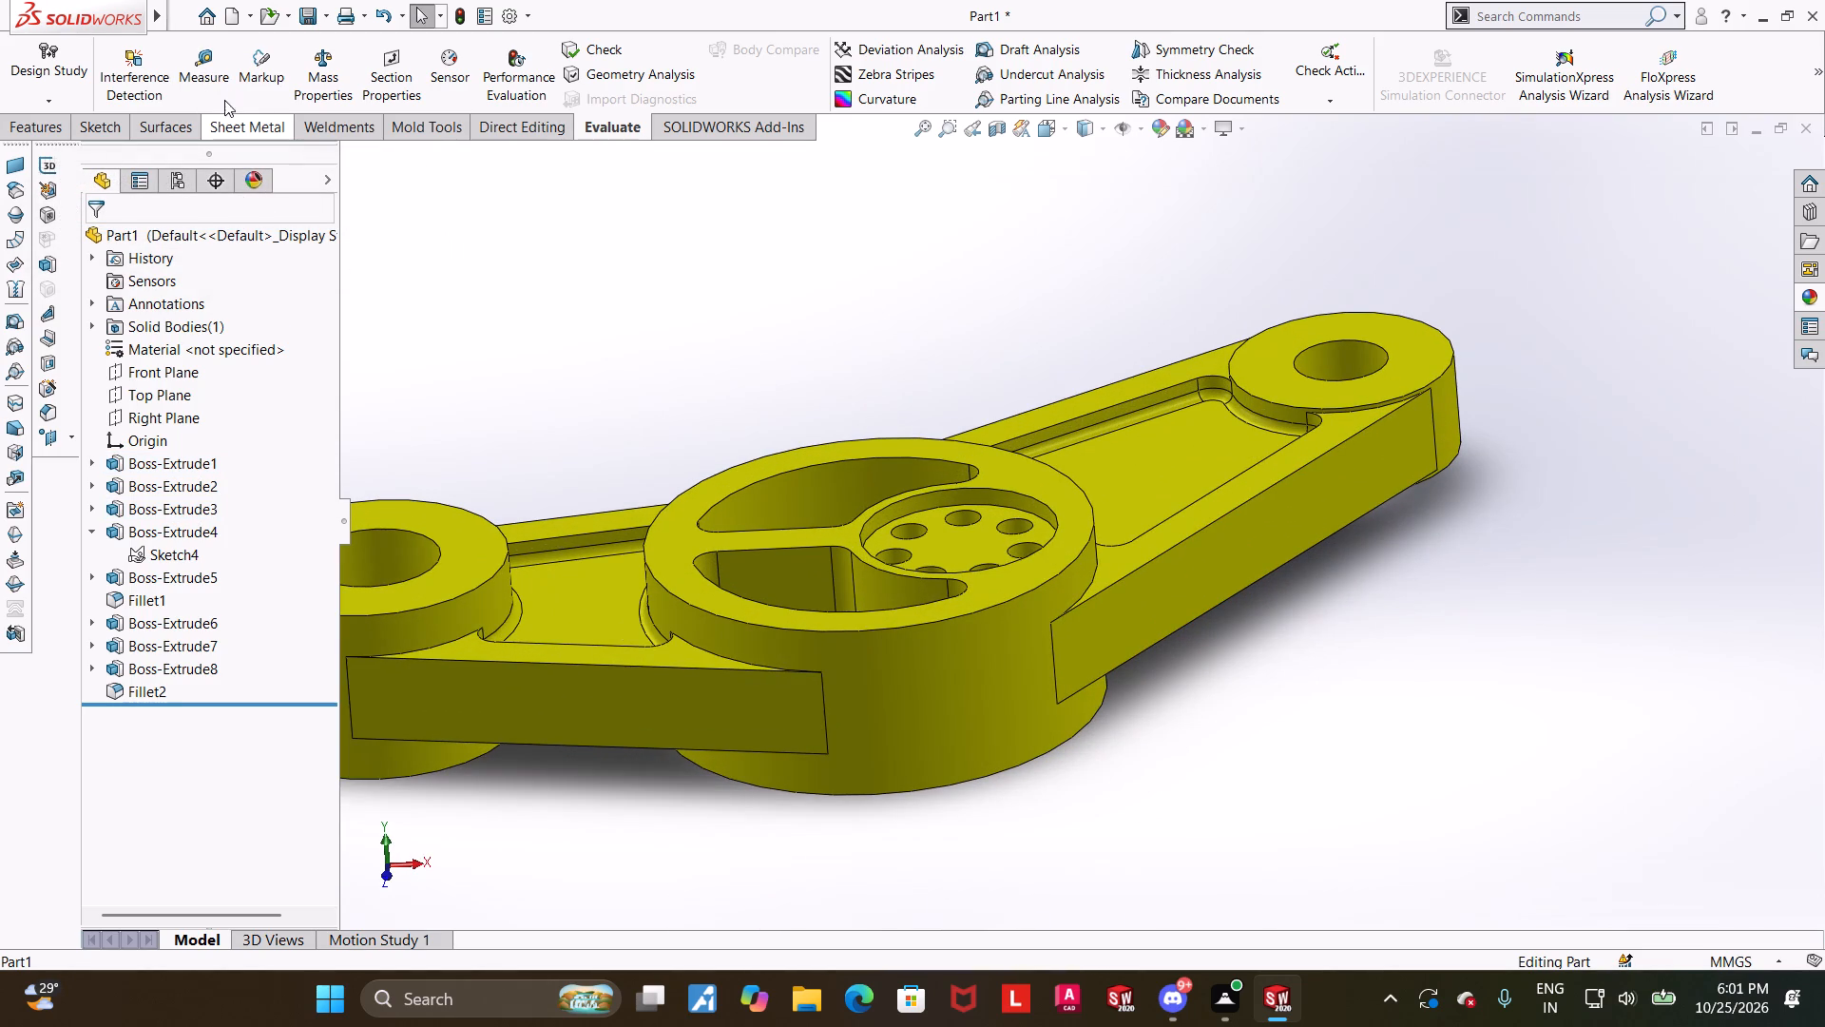
click(210, 68)
click(961, 532)
middle_drag(1192, 718, 1169, 378)
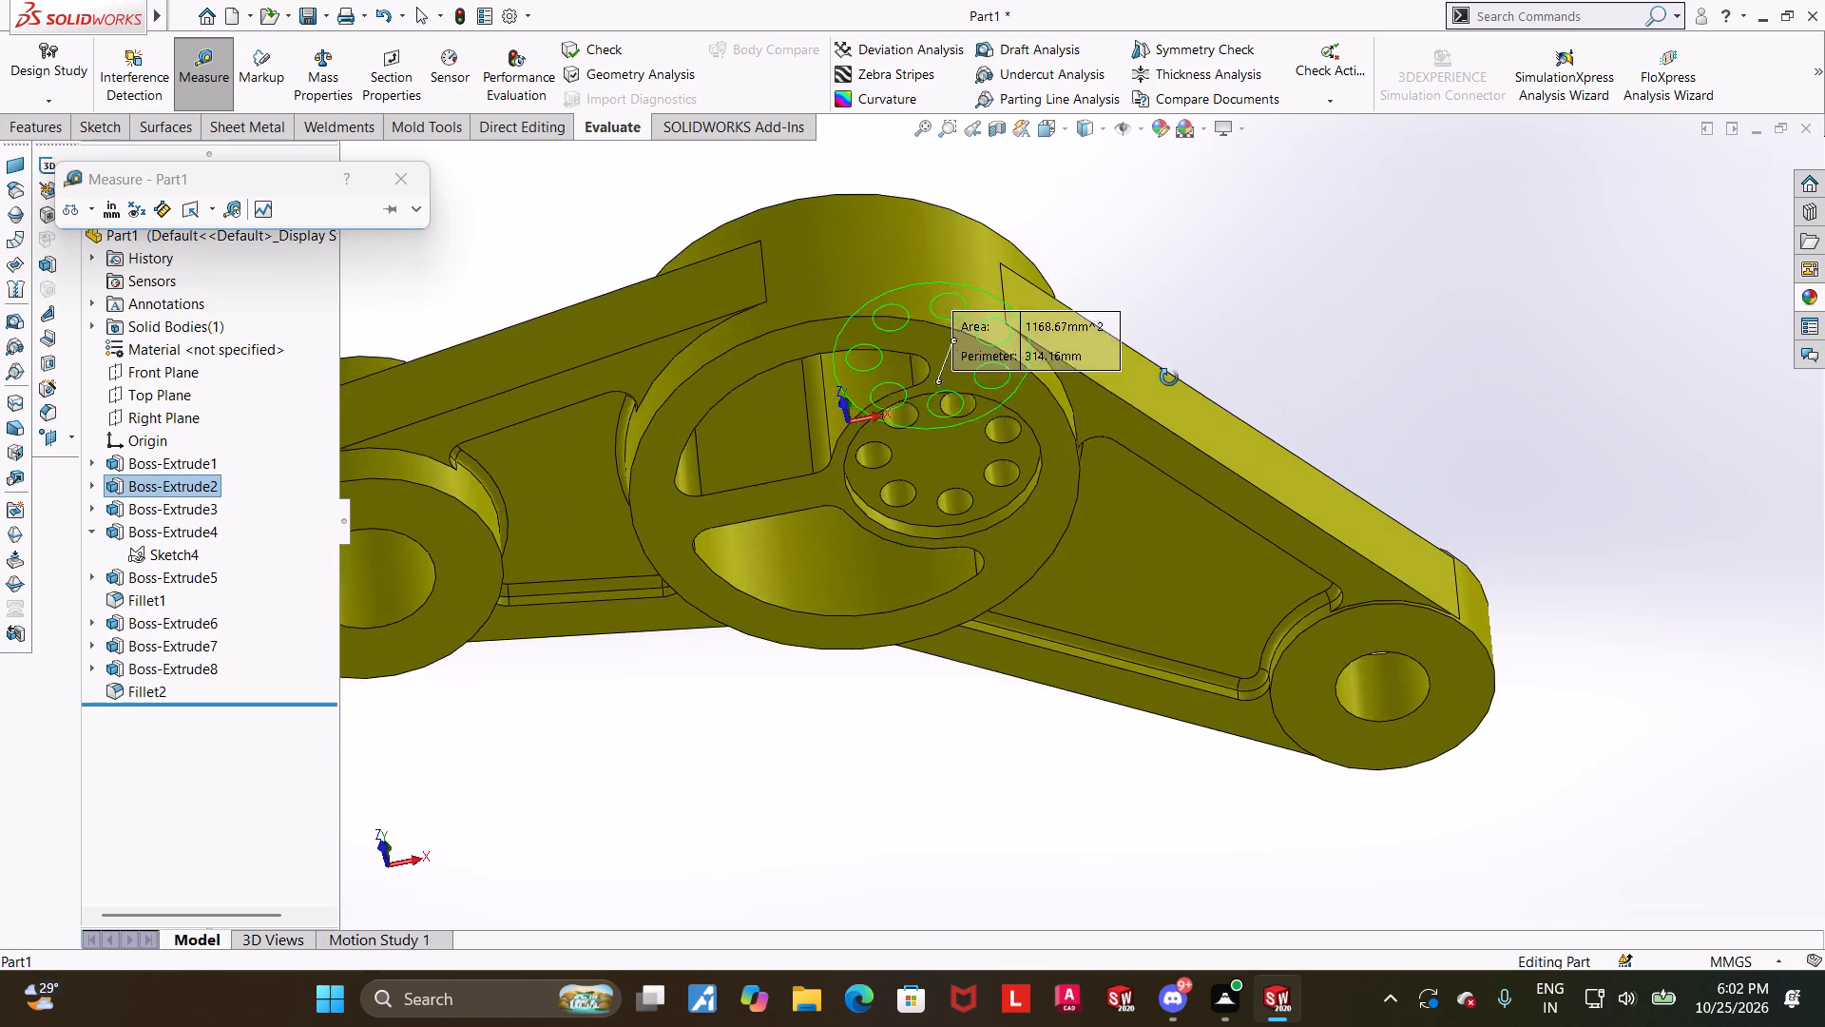
middle_drag(1169, 378, 1169, 355)
click(956, 449)
key(Escape)
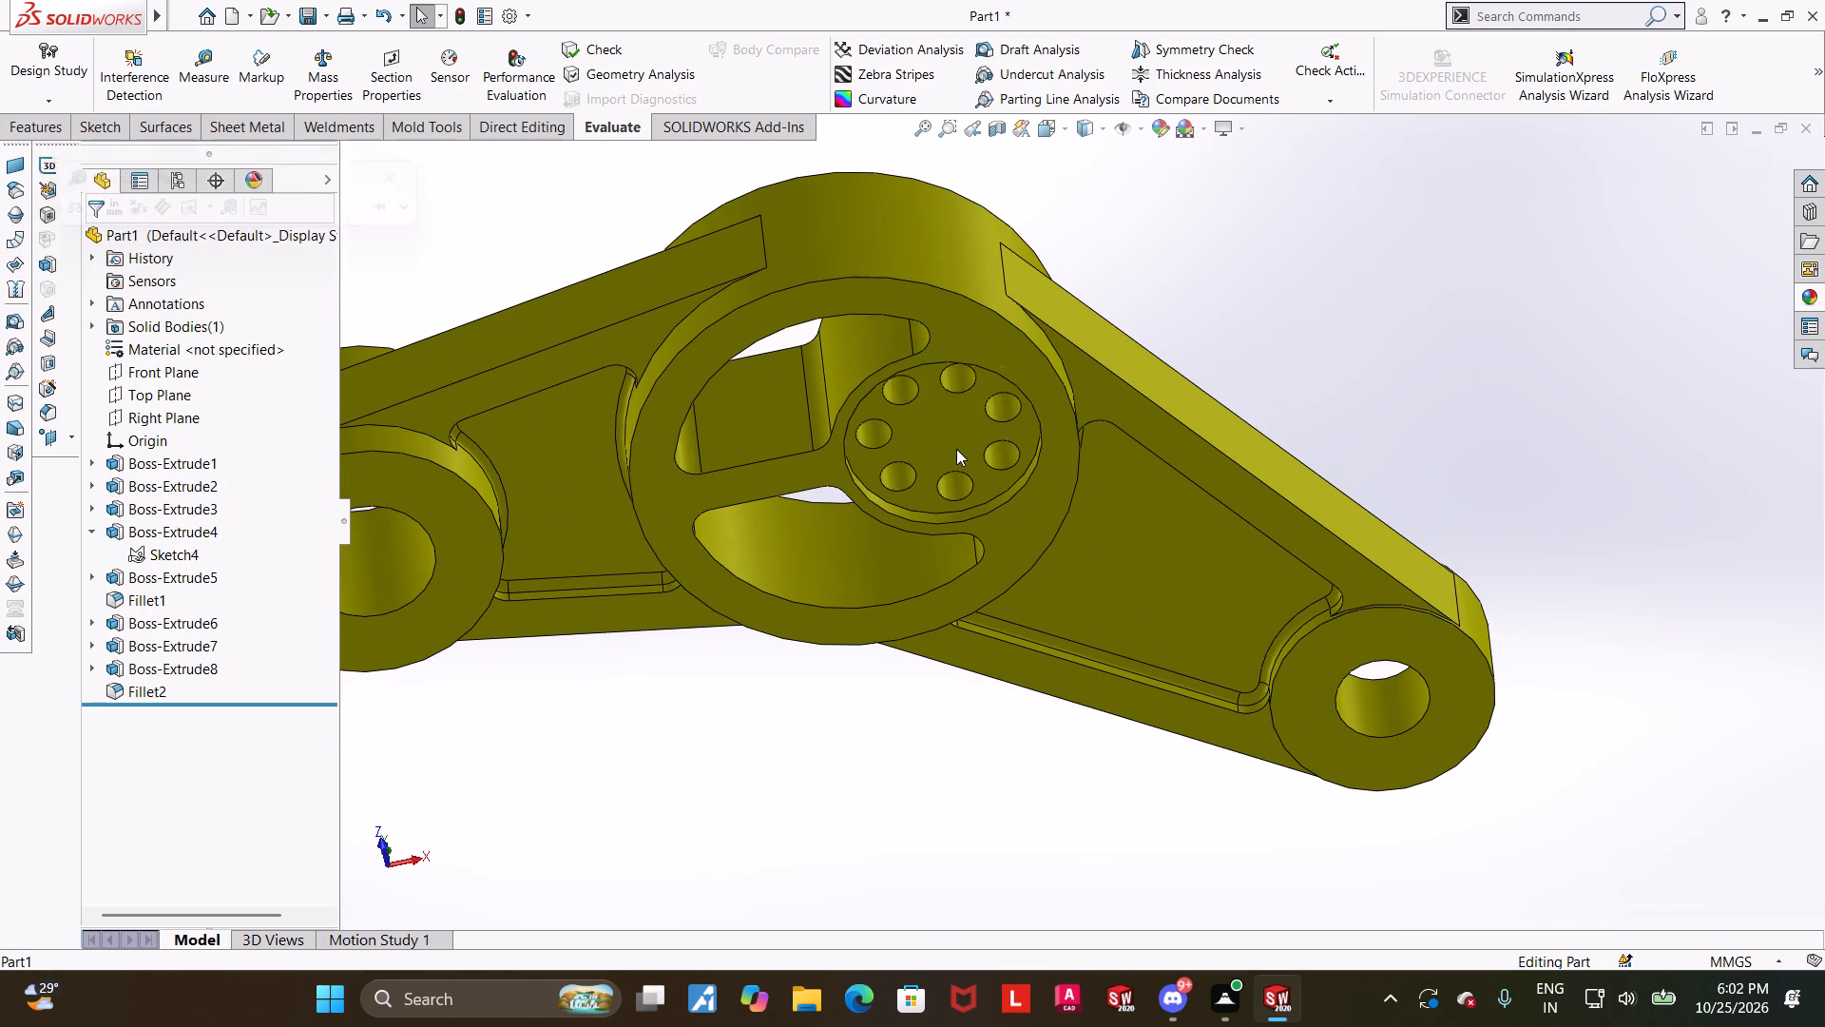
middle_drag(999, 325, 986, 462)
click(217, 64)
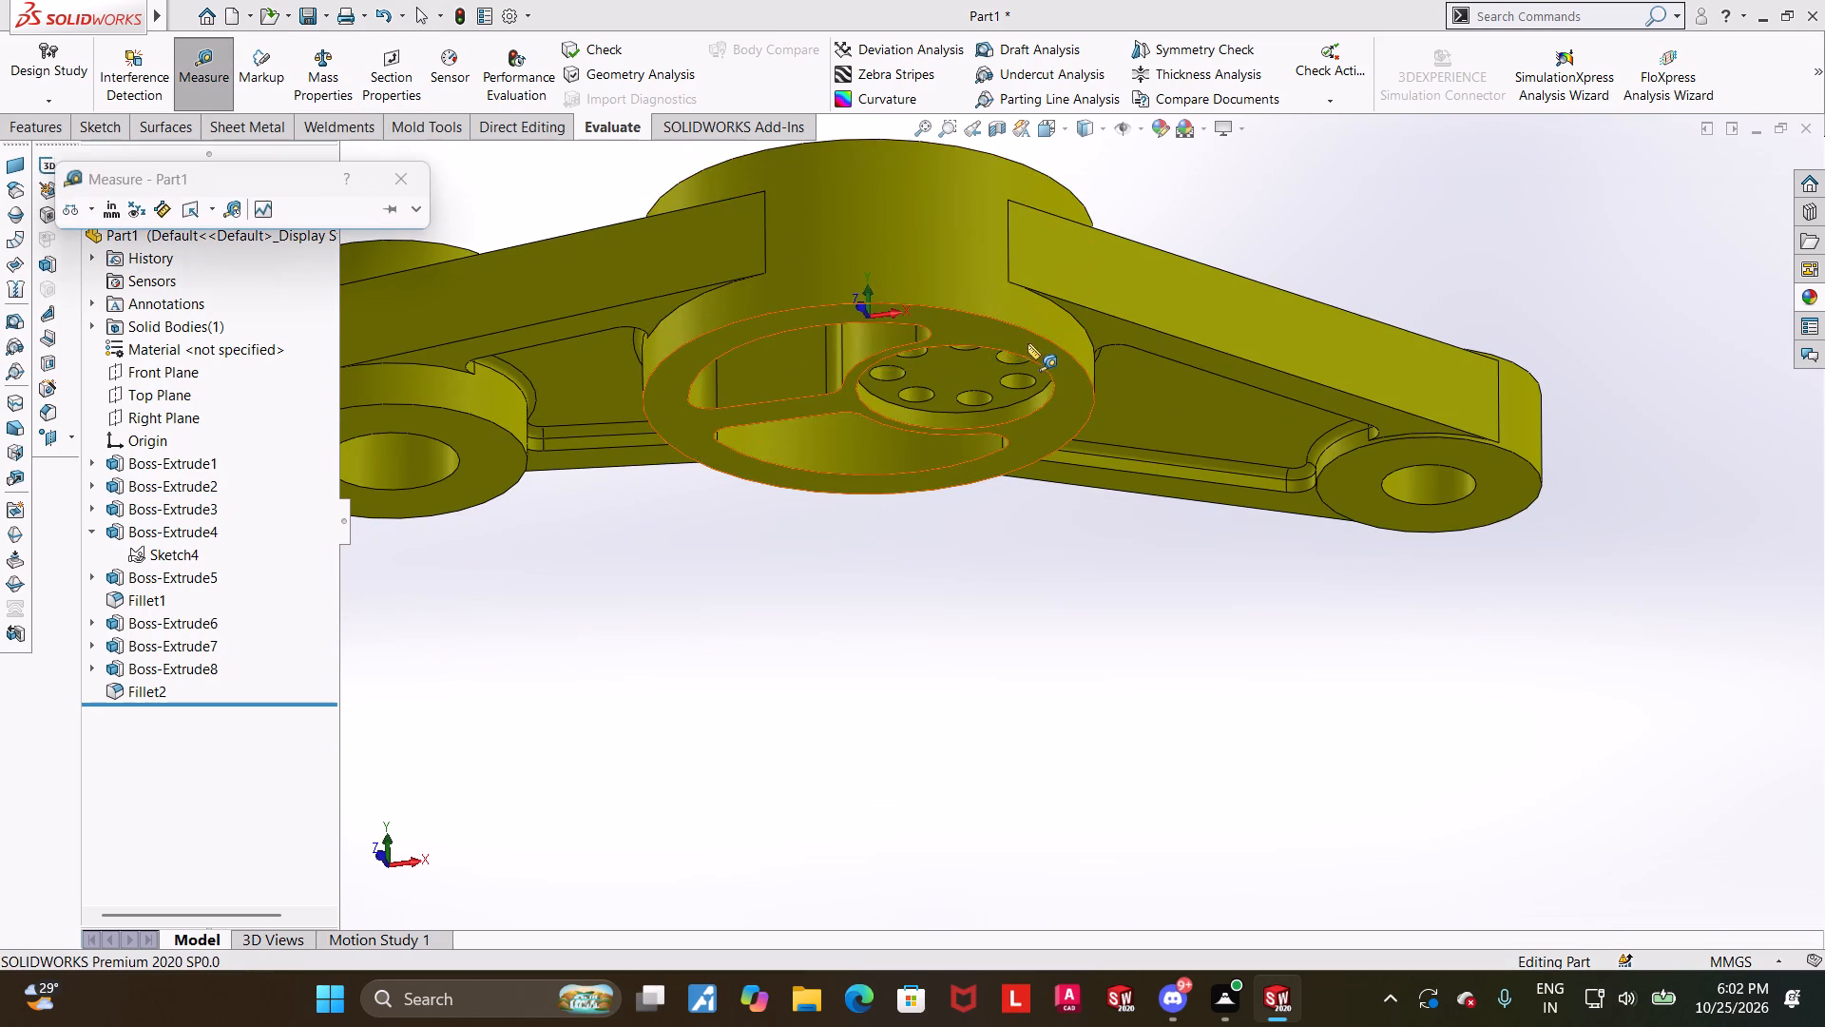
click(979, 364)
middle_drag(994, 374, 1025, 620)
click(997, 412)
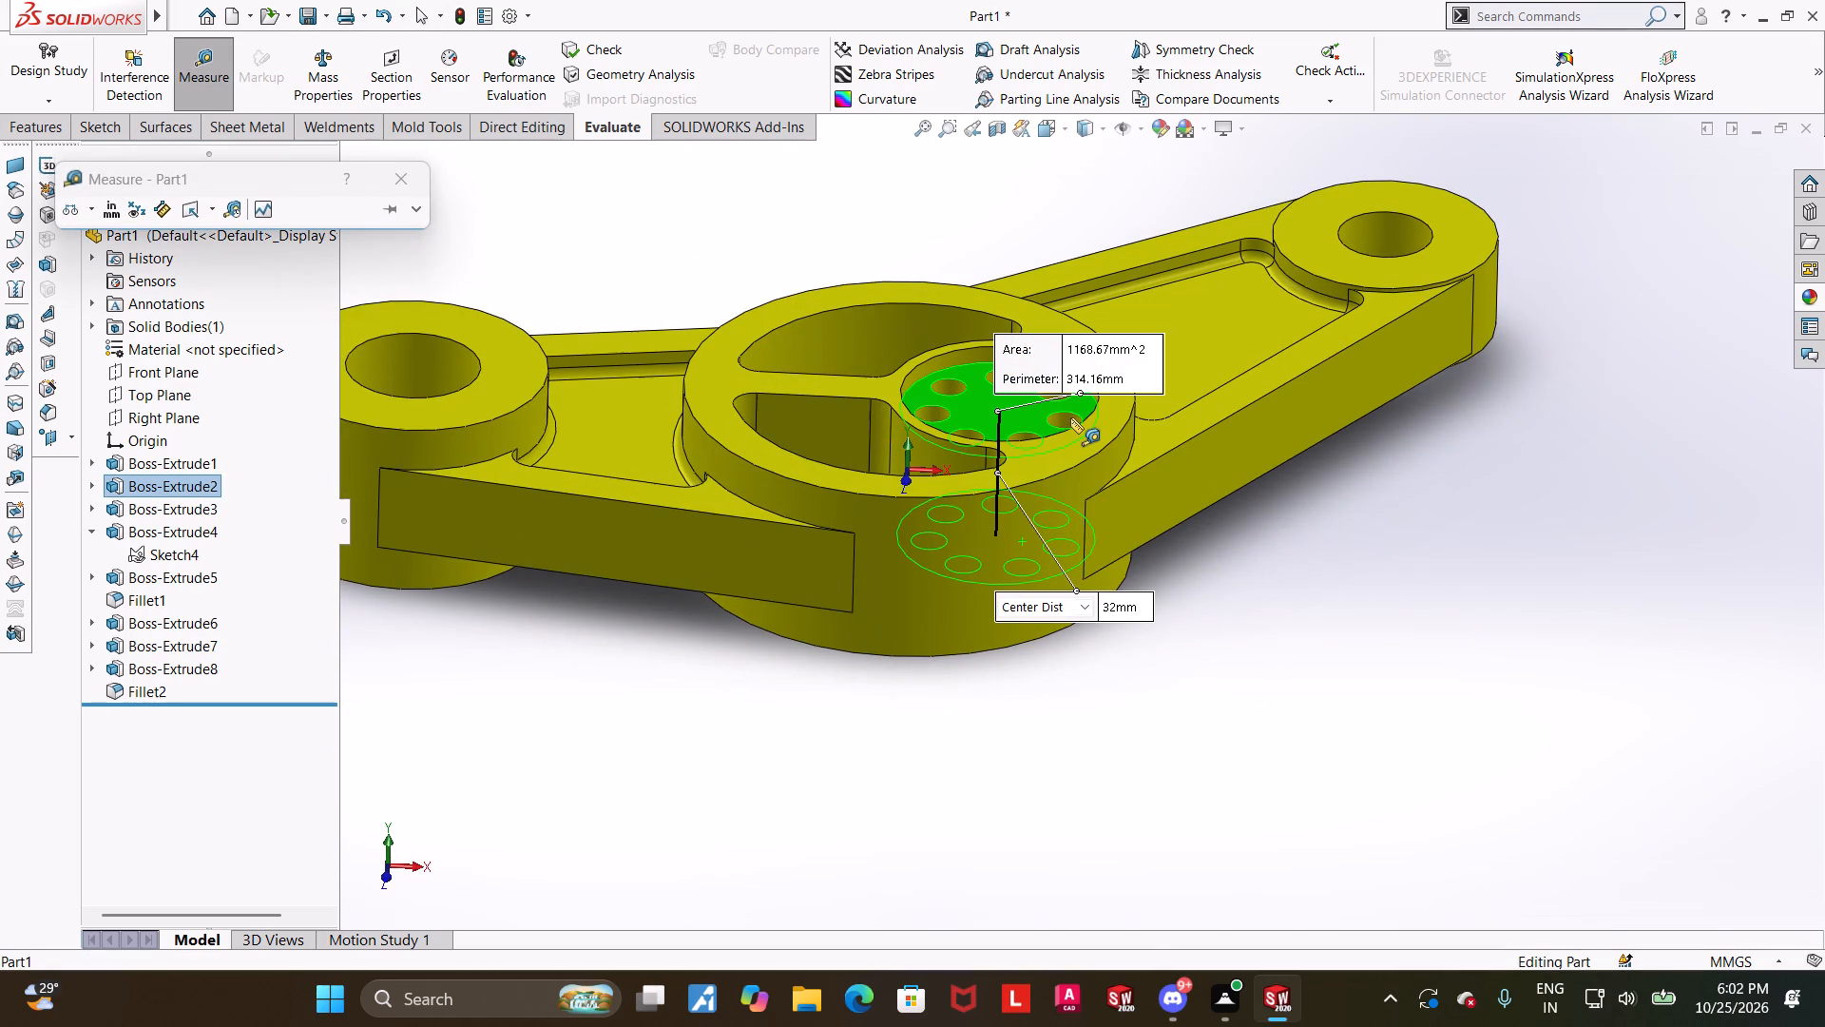
key(Escape)
Orient the view normal to the Front Plane and apply a section view through the part along that plane.
scroll(1179, 490, up, 3)
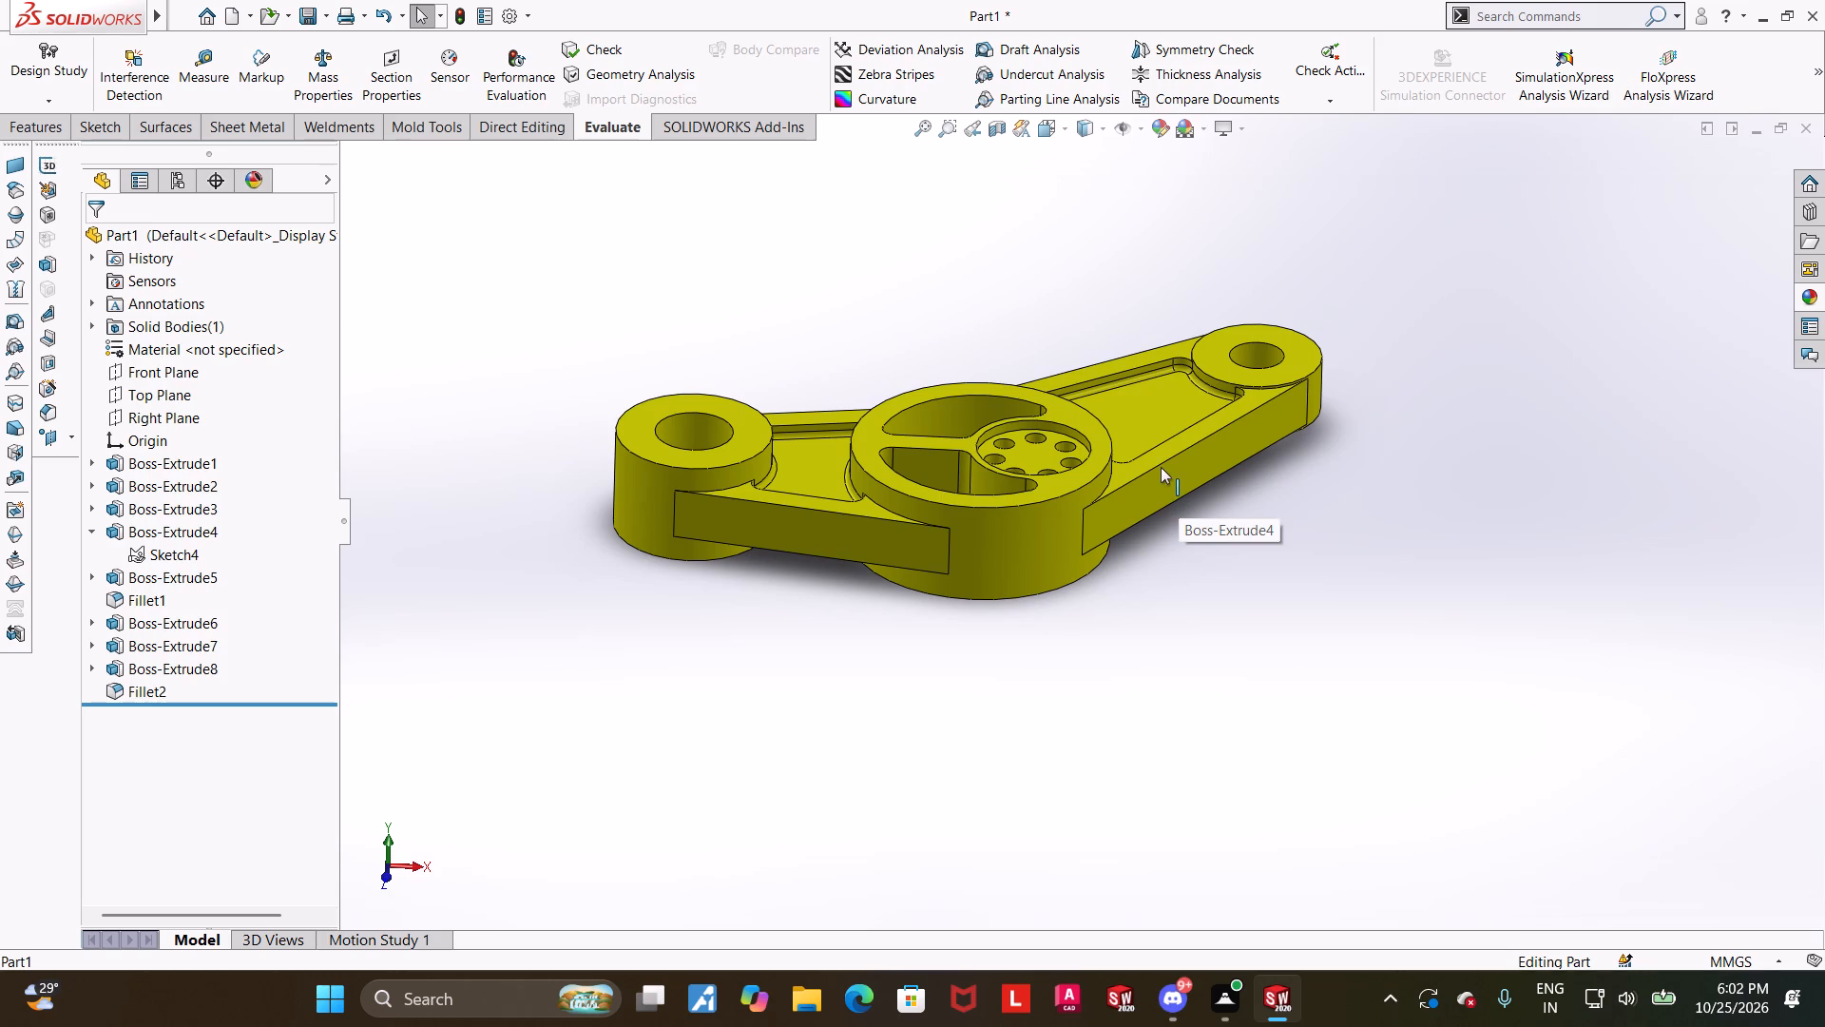
click(146, 380)
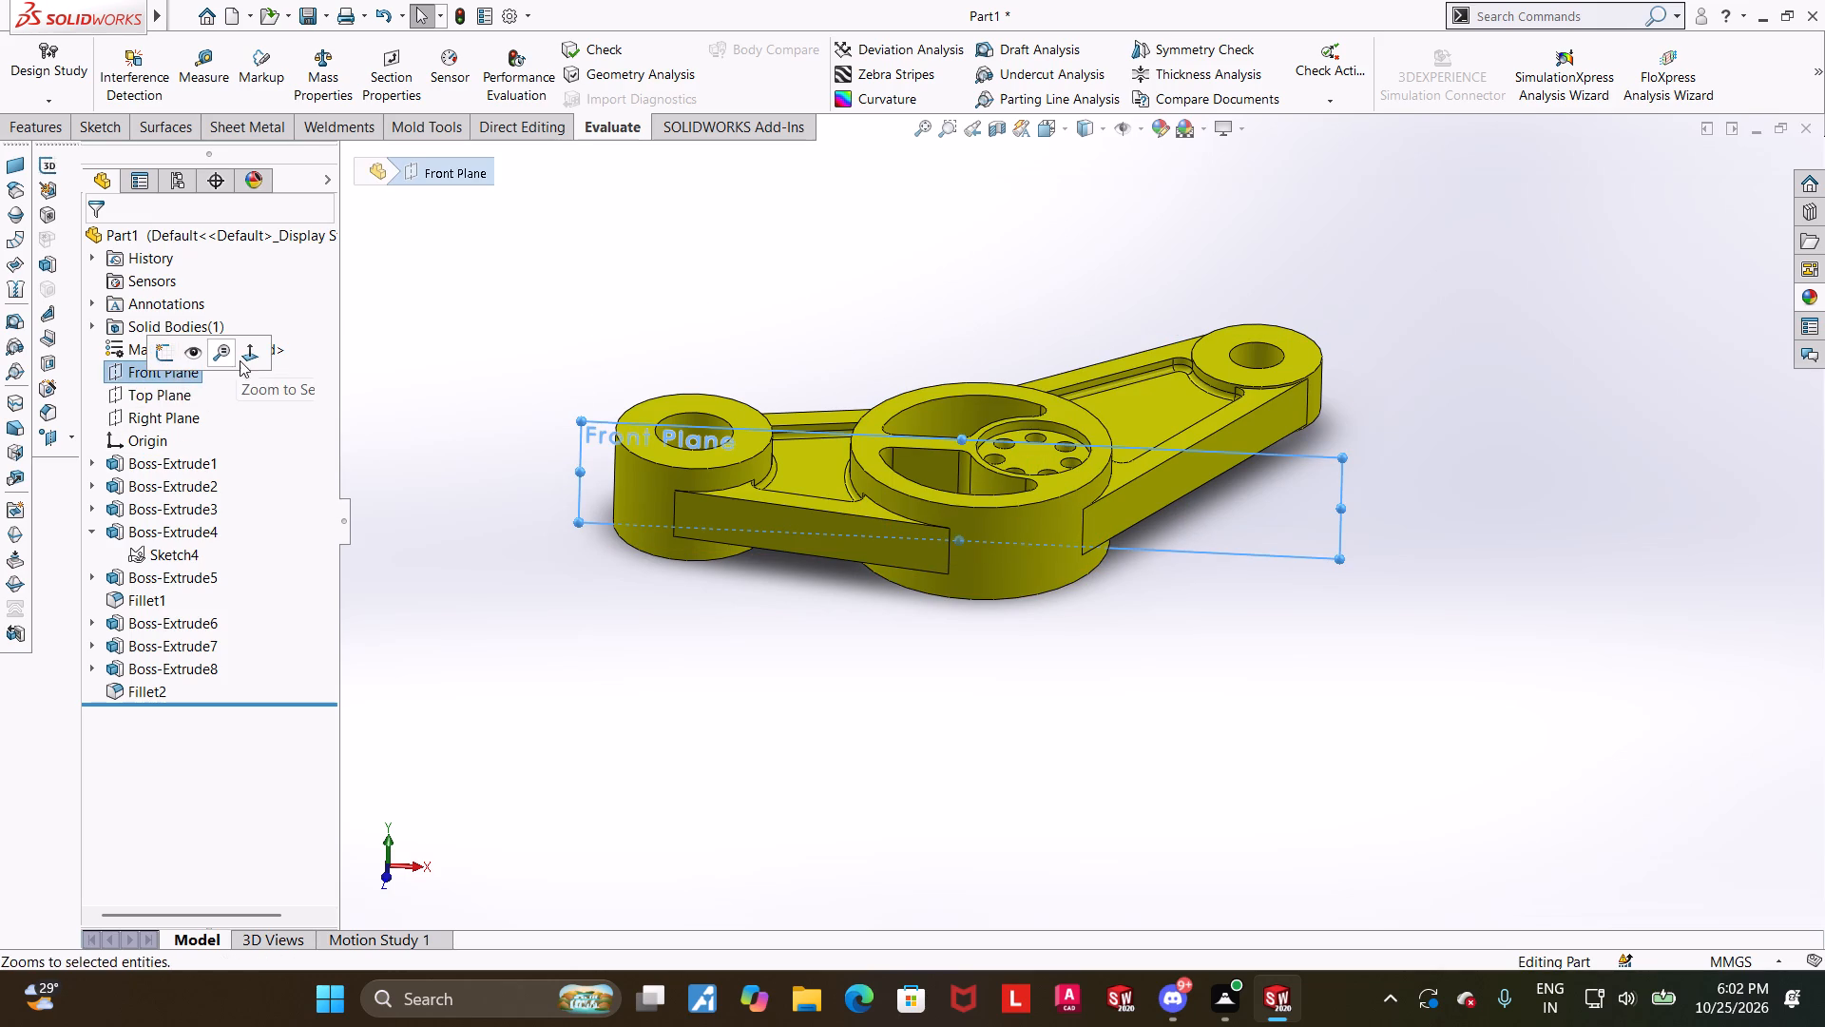
click(248, 358)
click(1228, 640)
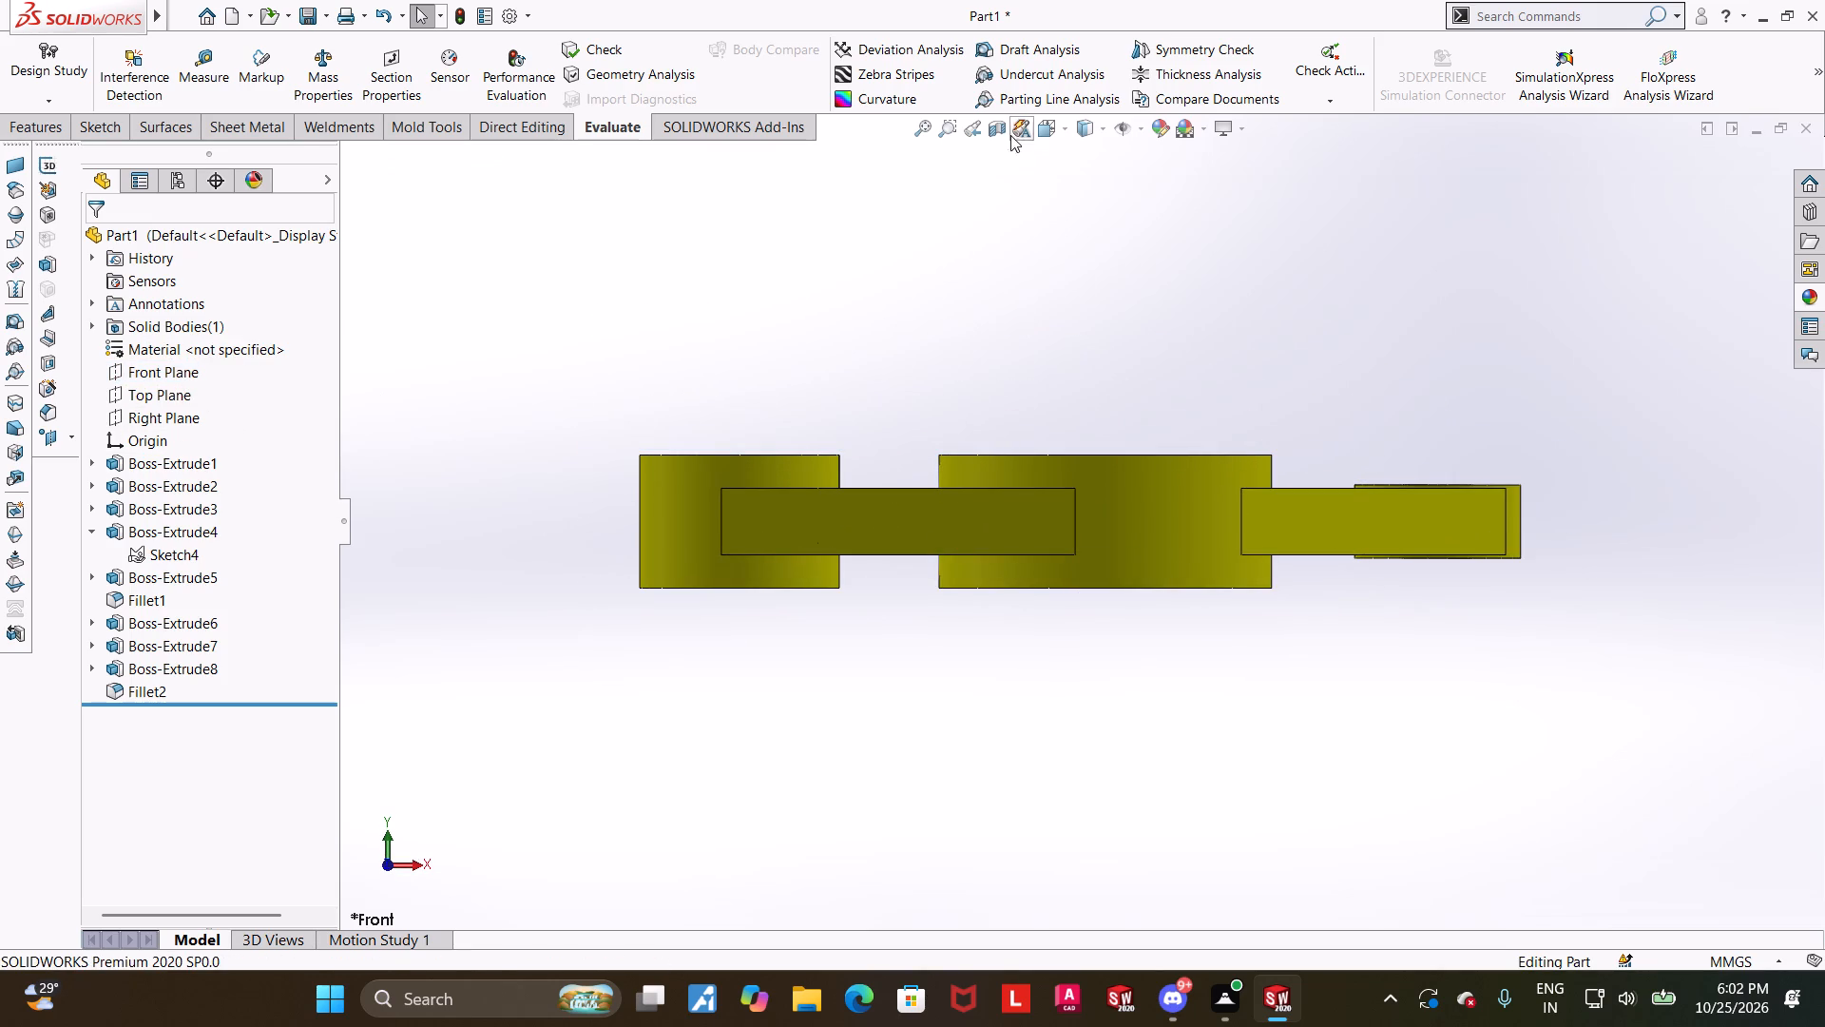
click(997, 134)
click(107, 246)
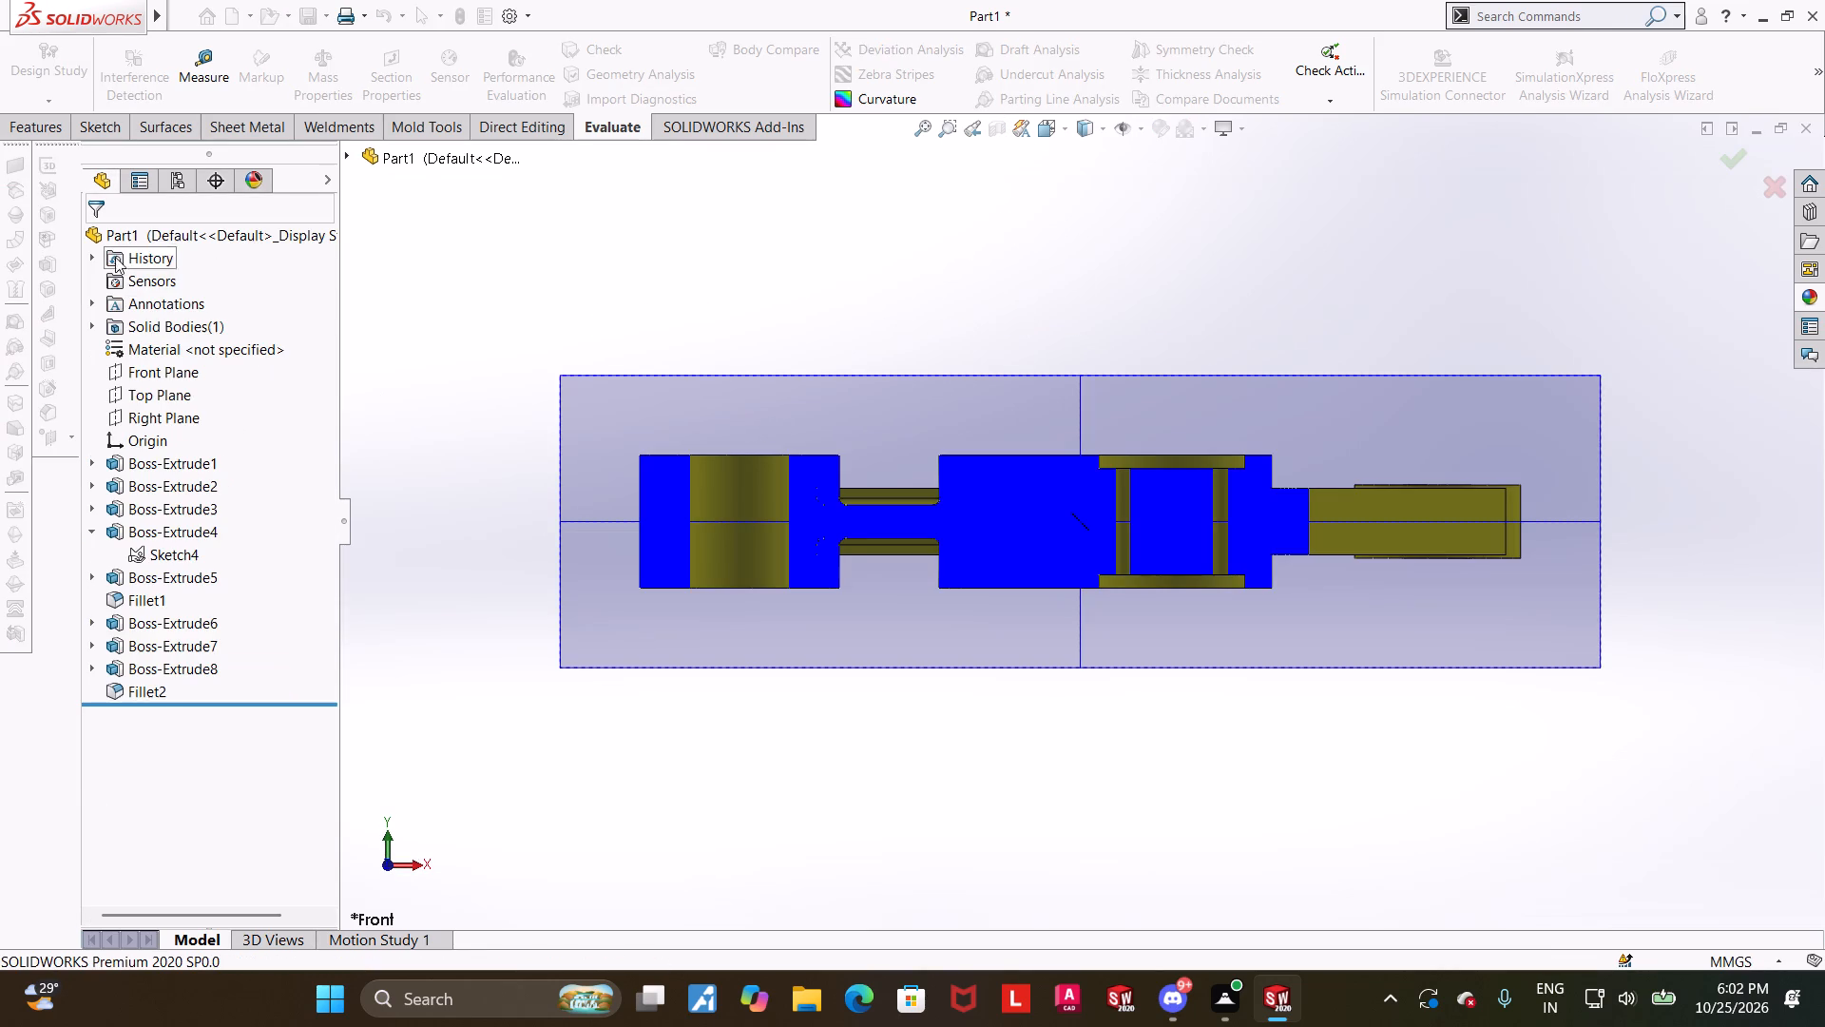
Examine the sectioned part from the front and at angles, checking the larger boss, web, ring and seven-hole disc profiles.
scroll(893, 674, up, 1)
scroll(1058, 583, down, 1)
scroll(1289, 527, down, 1)
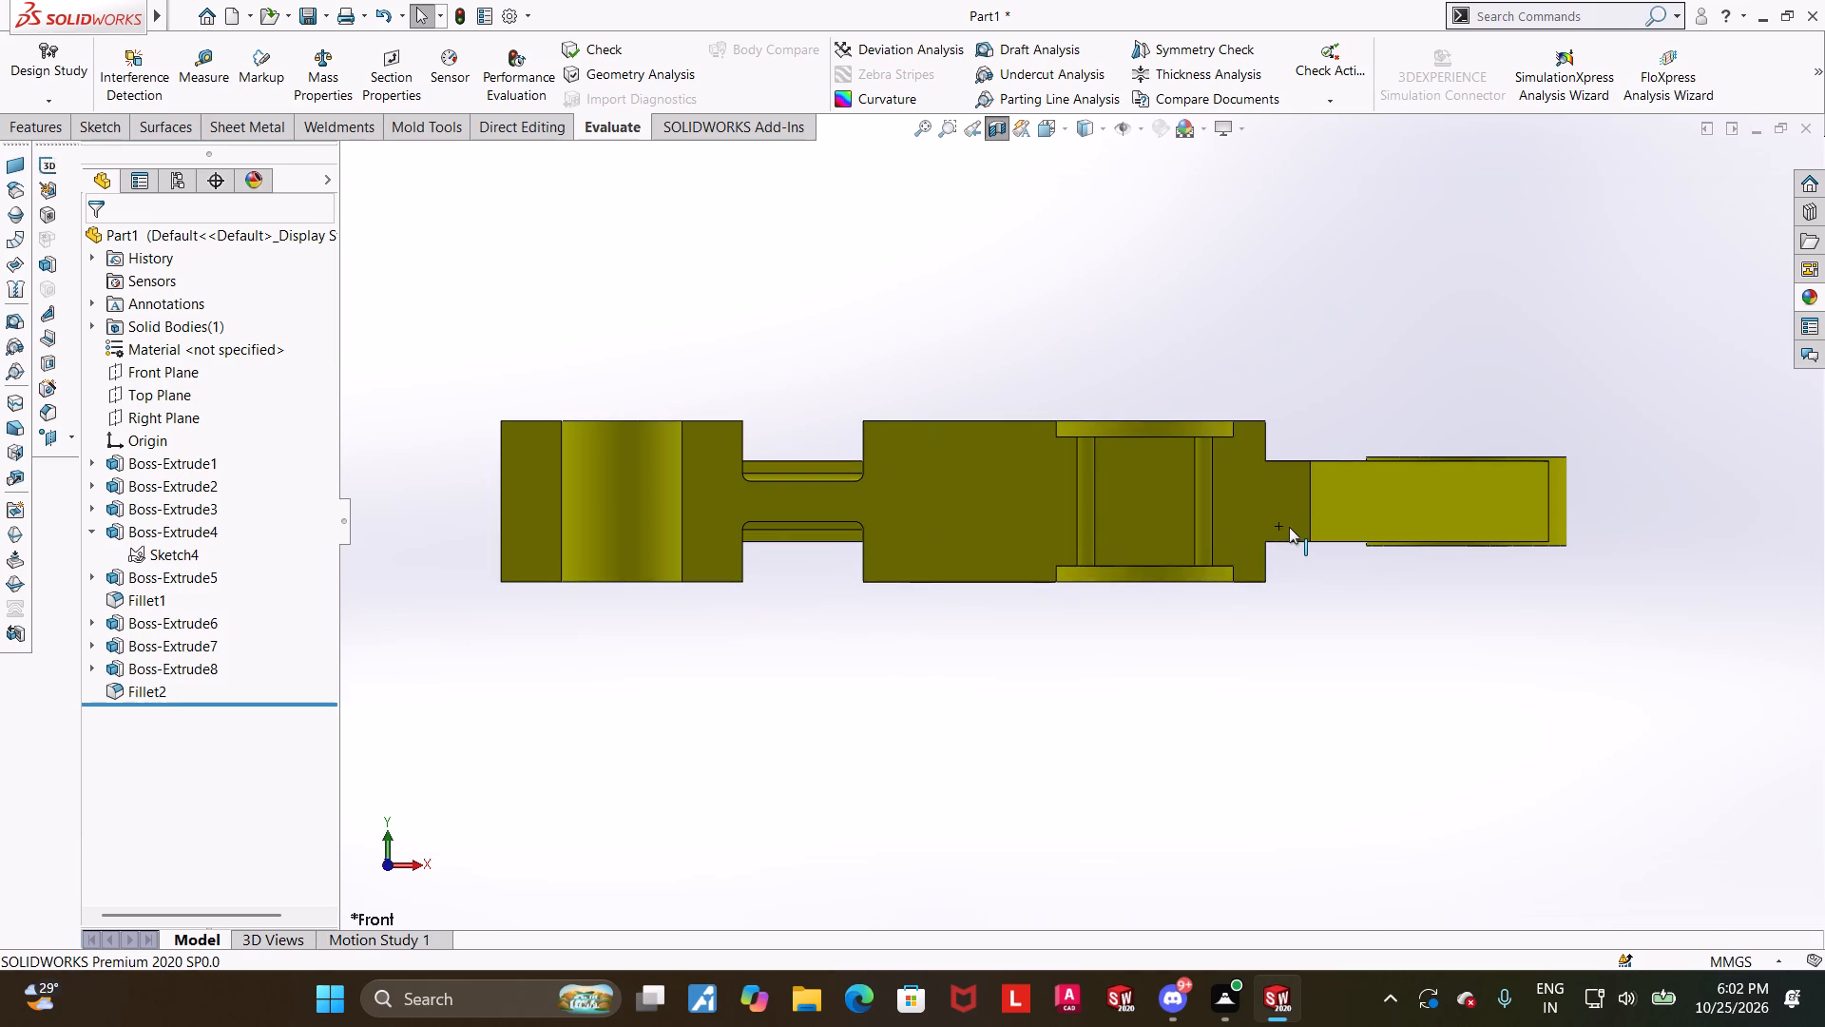
scroll(1271, 526, down, 2)
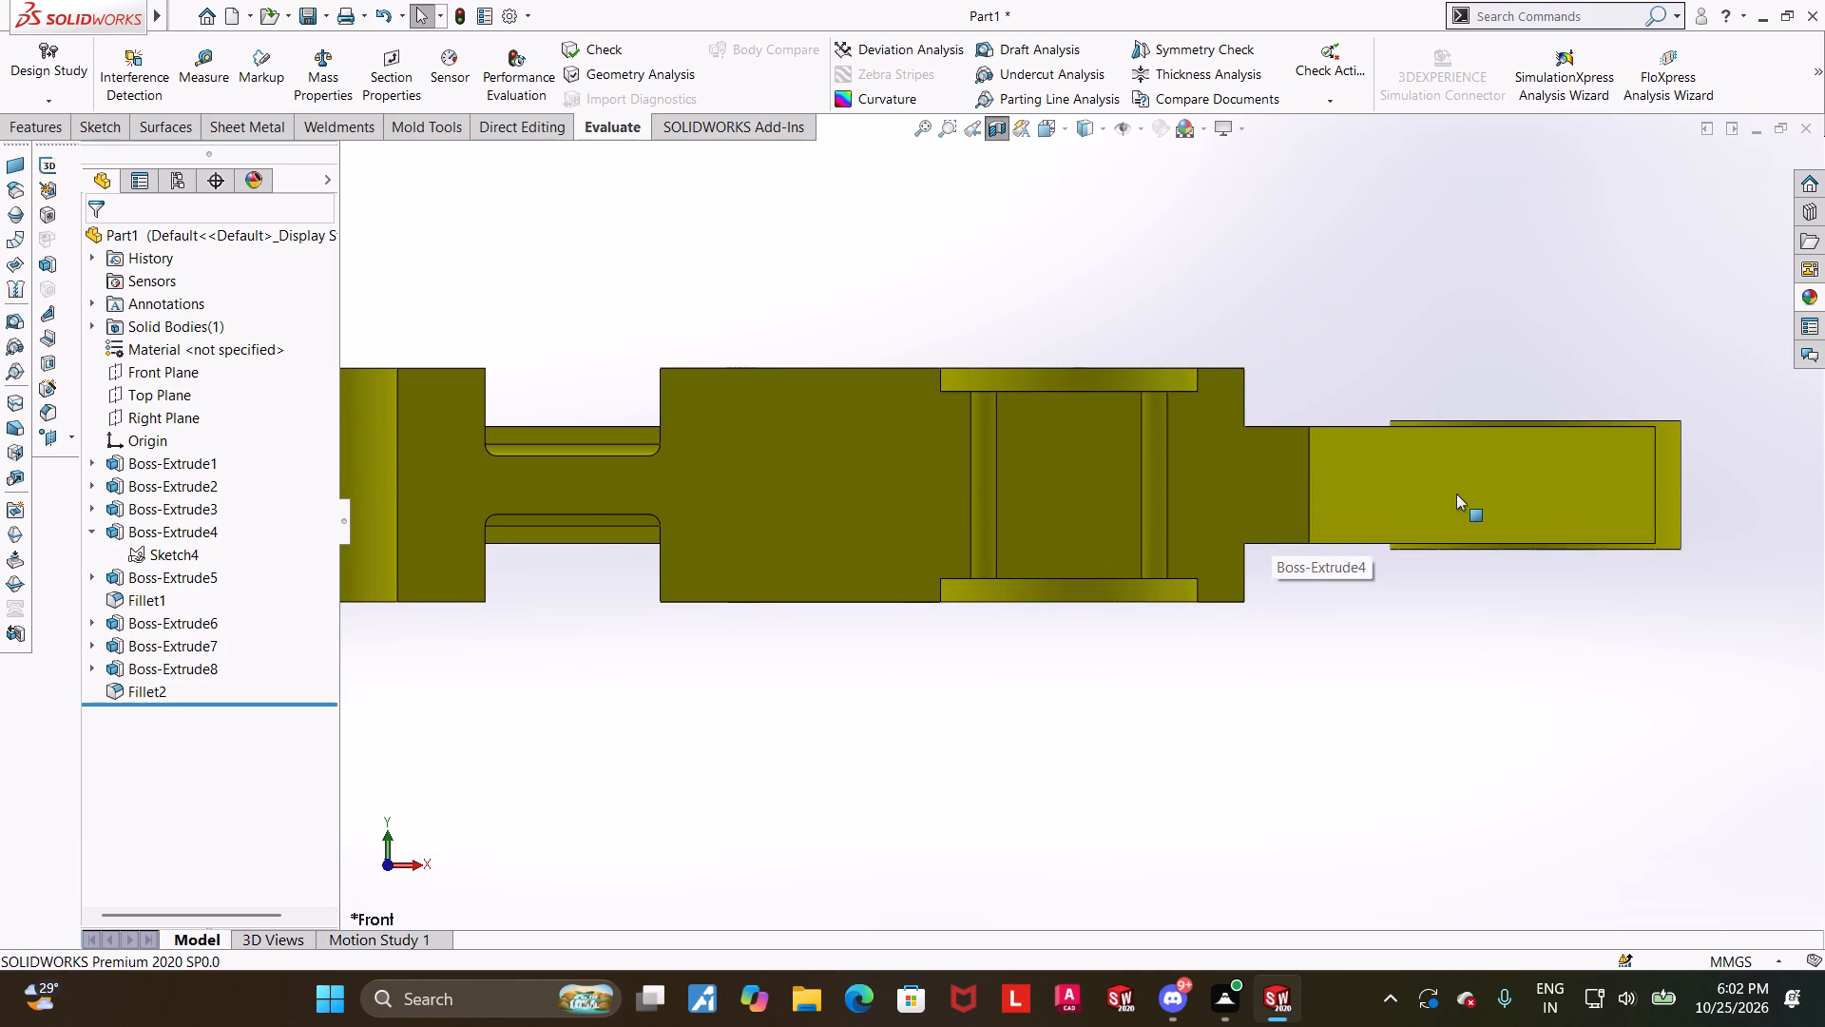
scroll(1450, 494, up, 2)
middle_drag(1419, 450, 1421, 654)
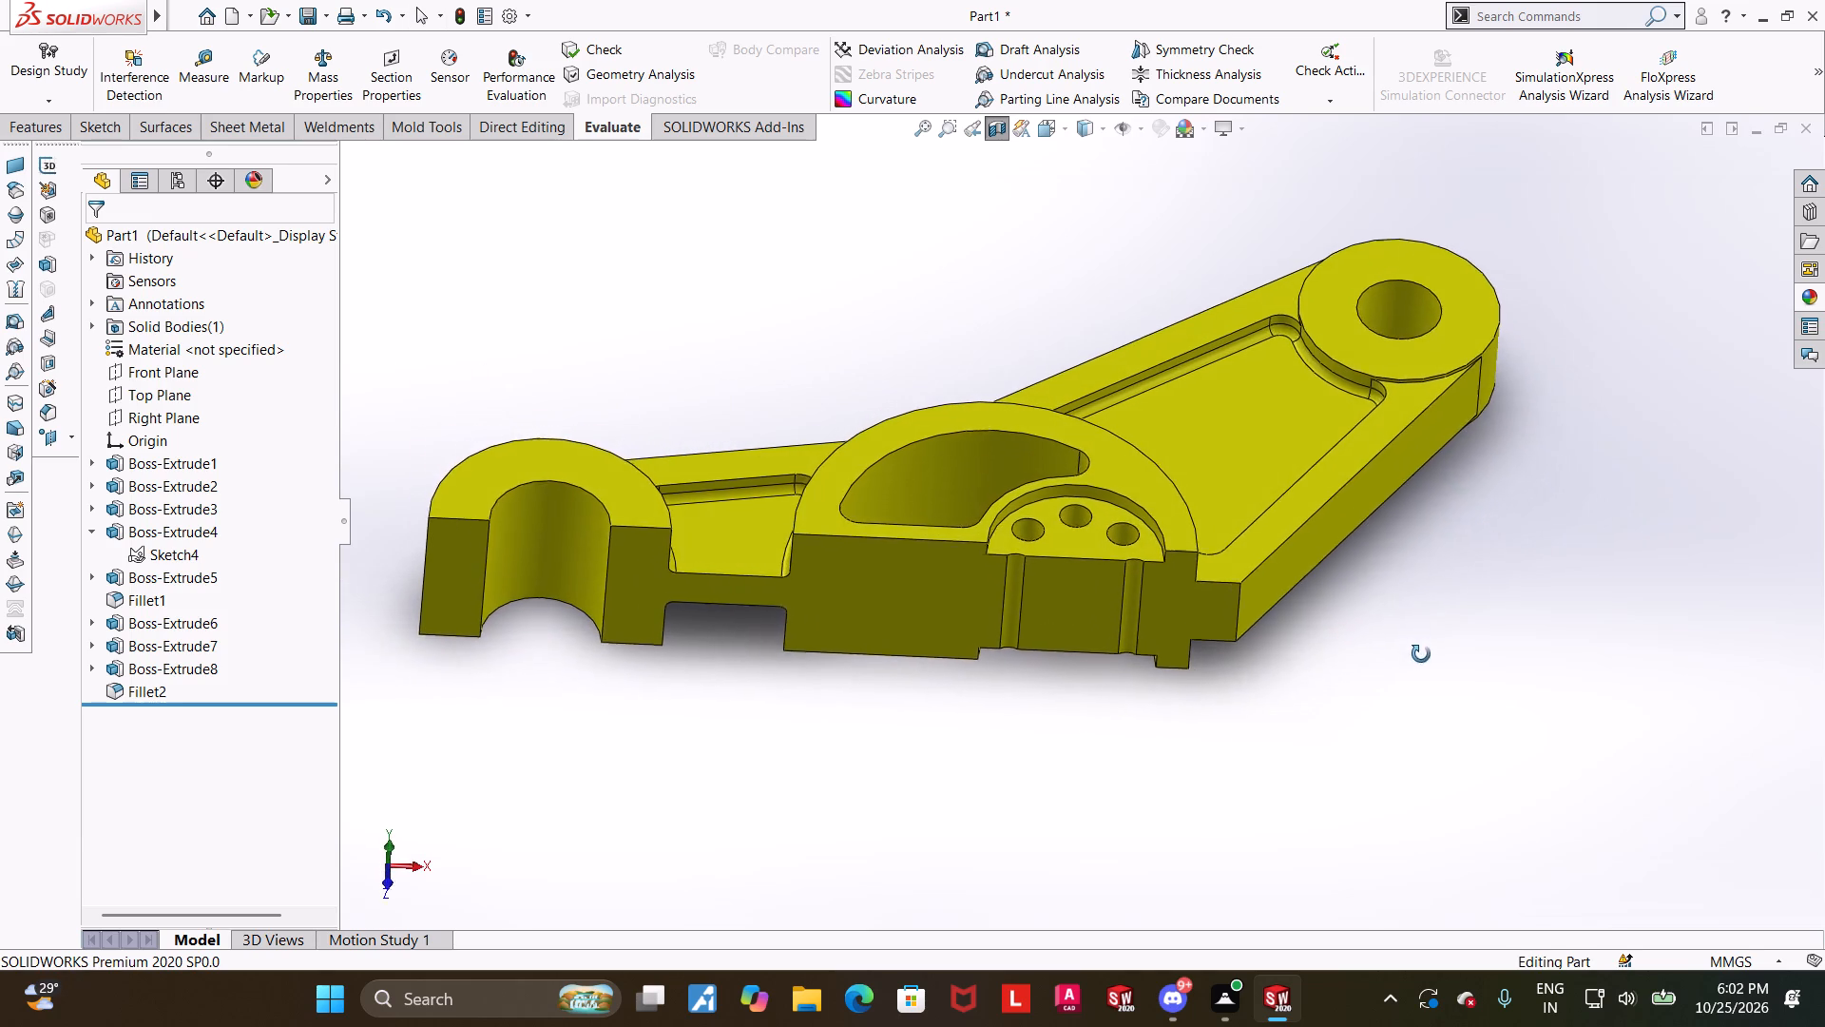
middle_drag(1421, 654, 1484, 538)
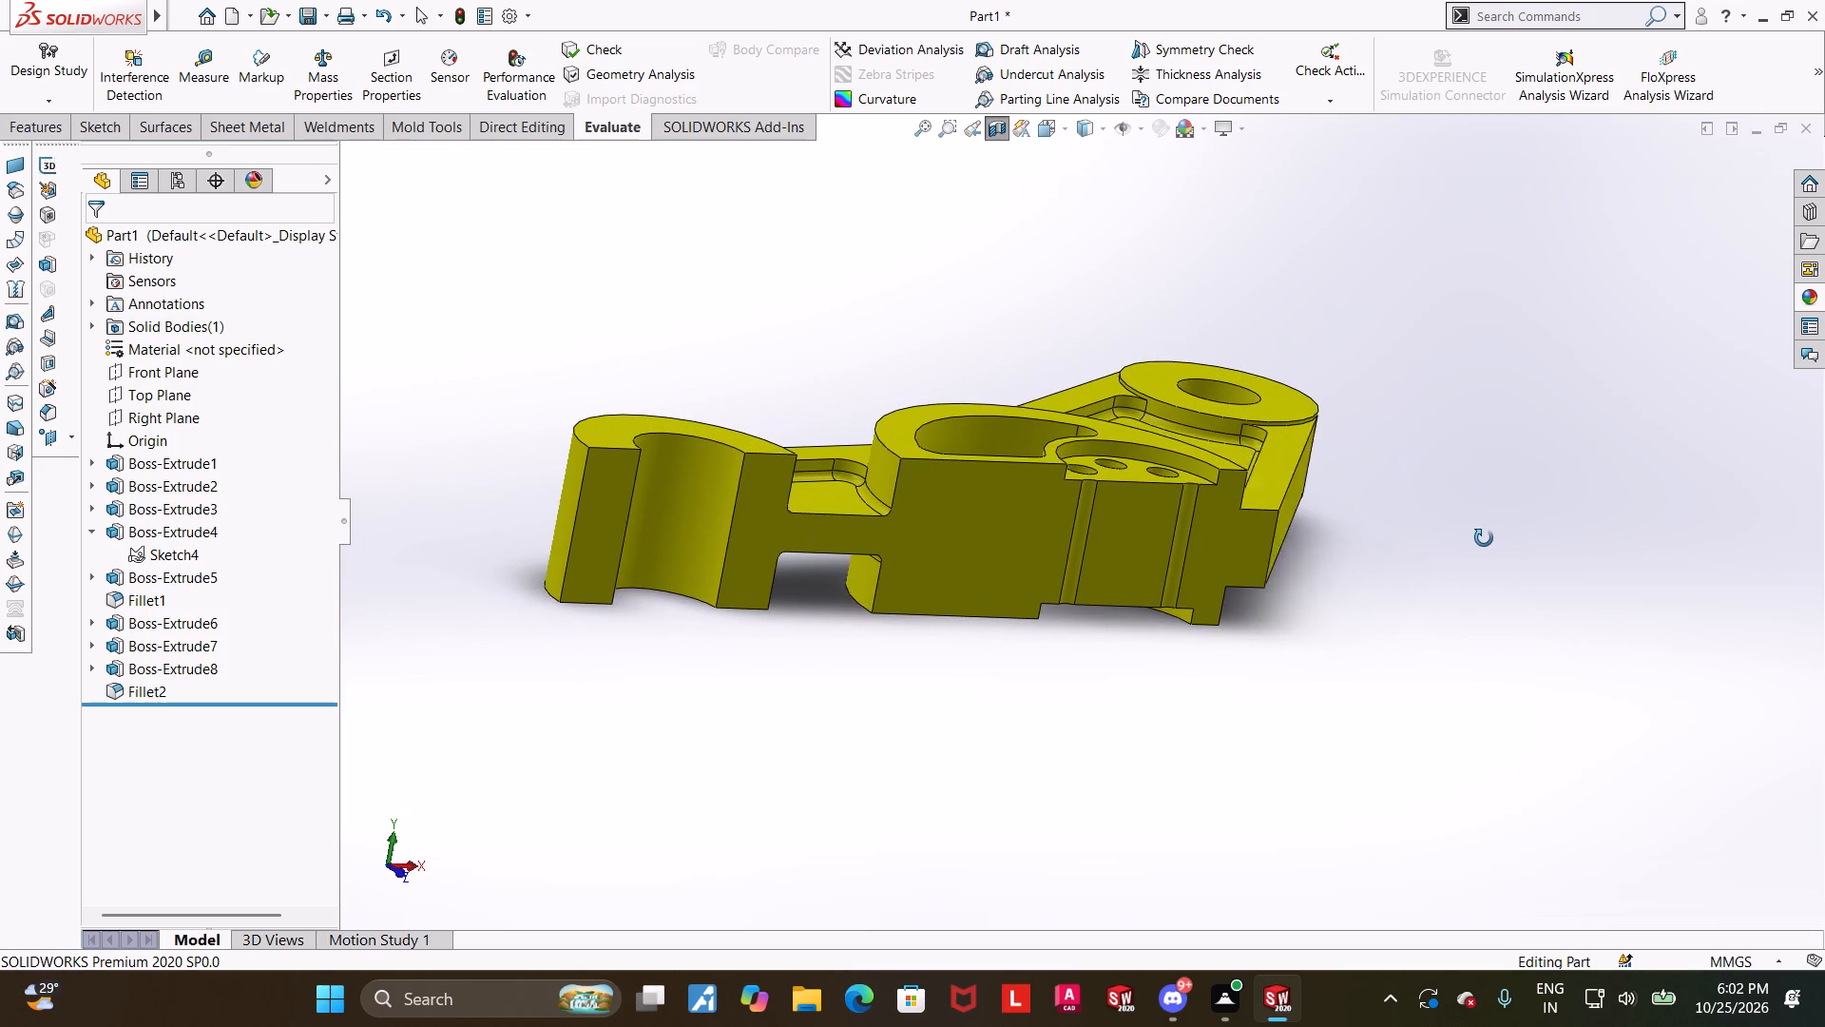
middle_drag(1484, 538, 1411, 499)
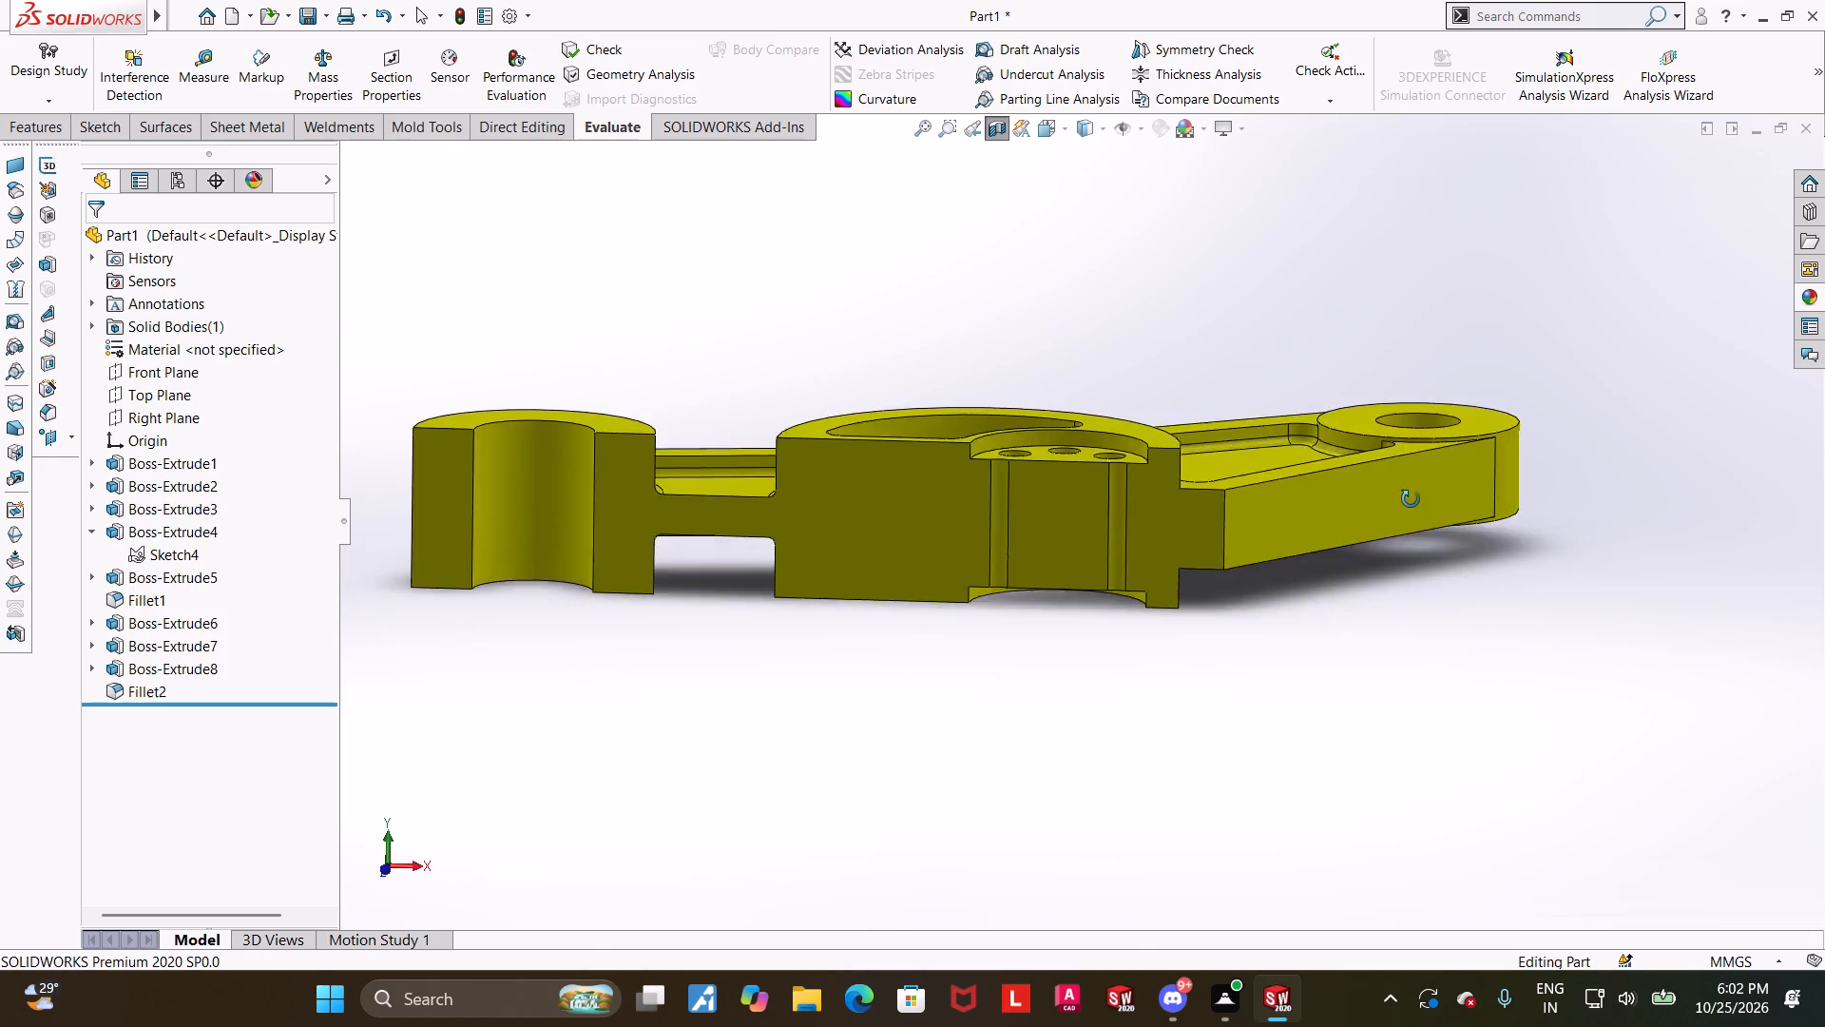
middle_drag(1411, 499, 1414, 475)
Set the sectioned part to the front view with hidden lines visible and examine its internal edges.
click(1045, 138)
click(879, 525)
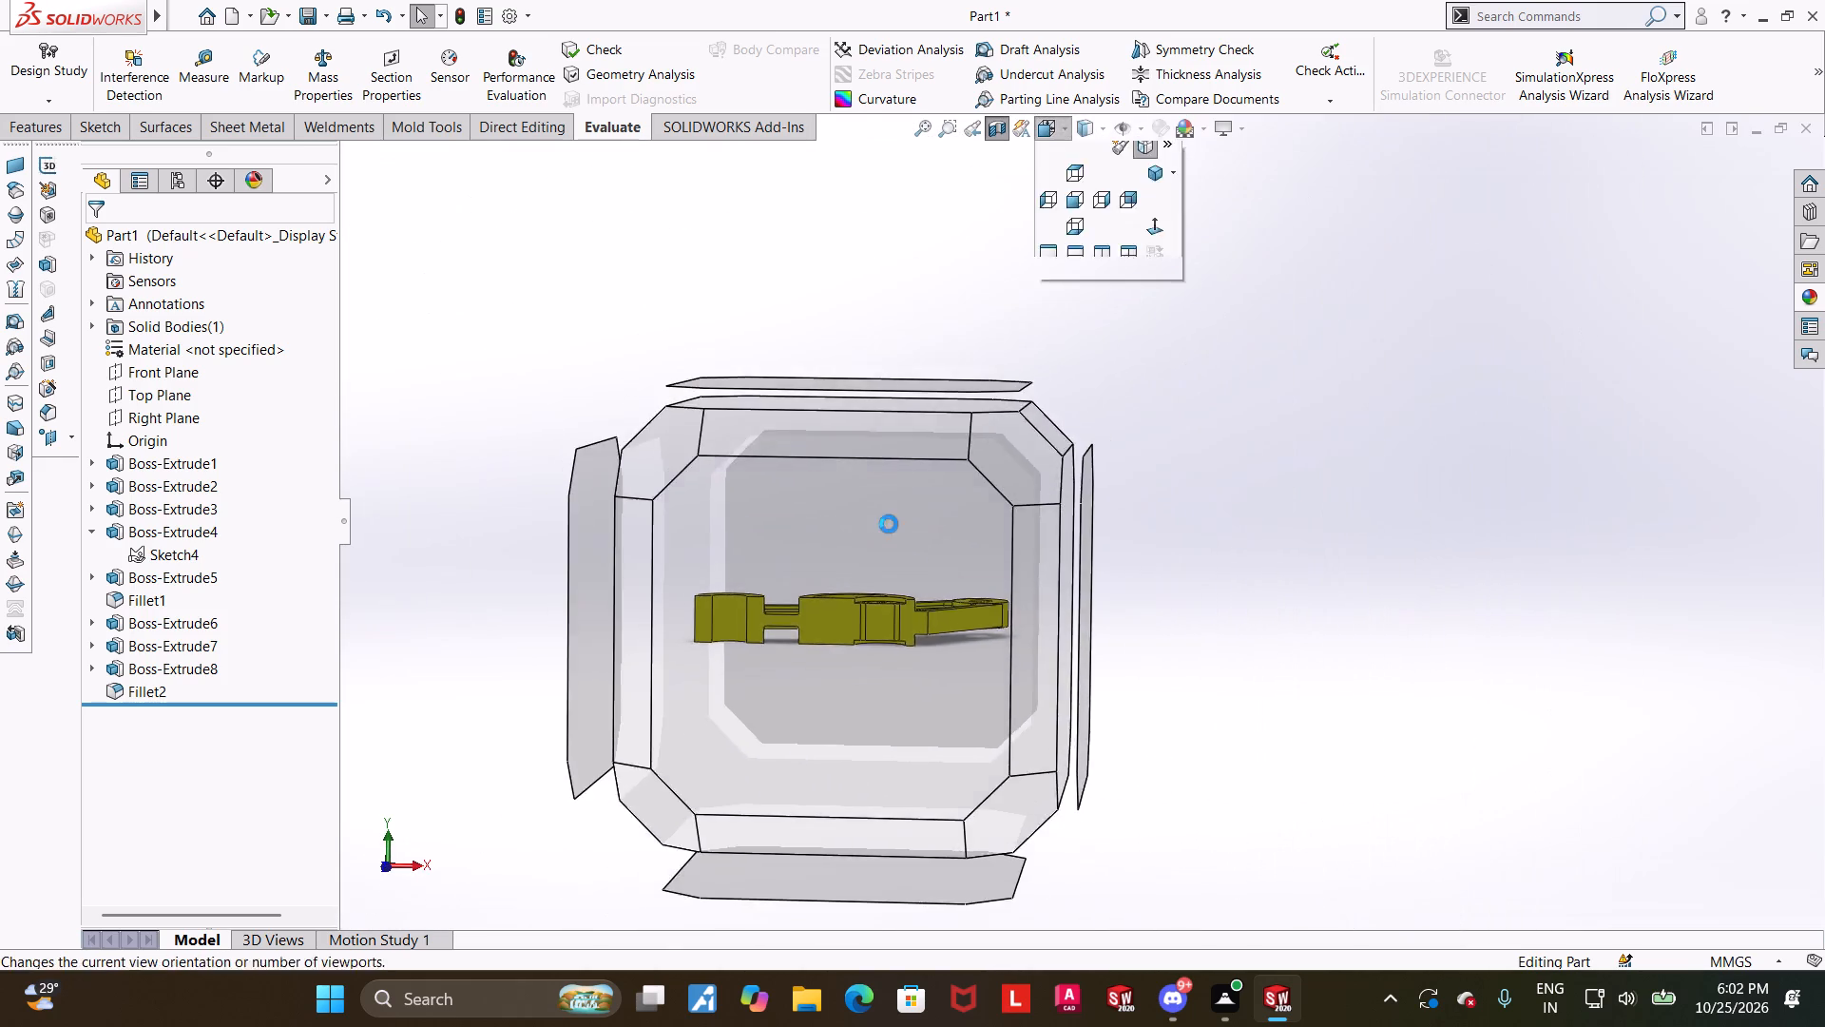
scroll(1019, 458, down, 2)
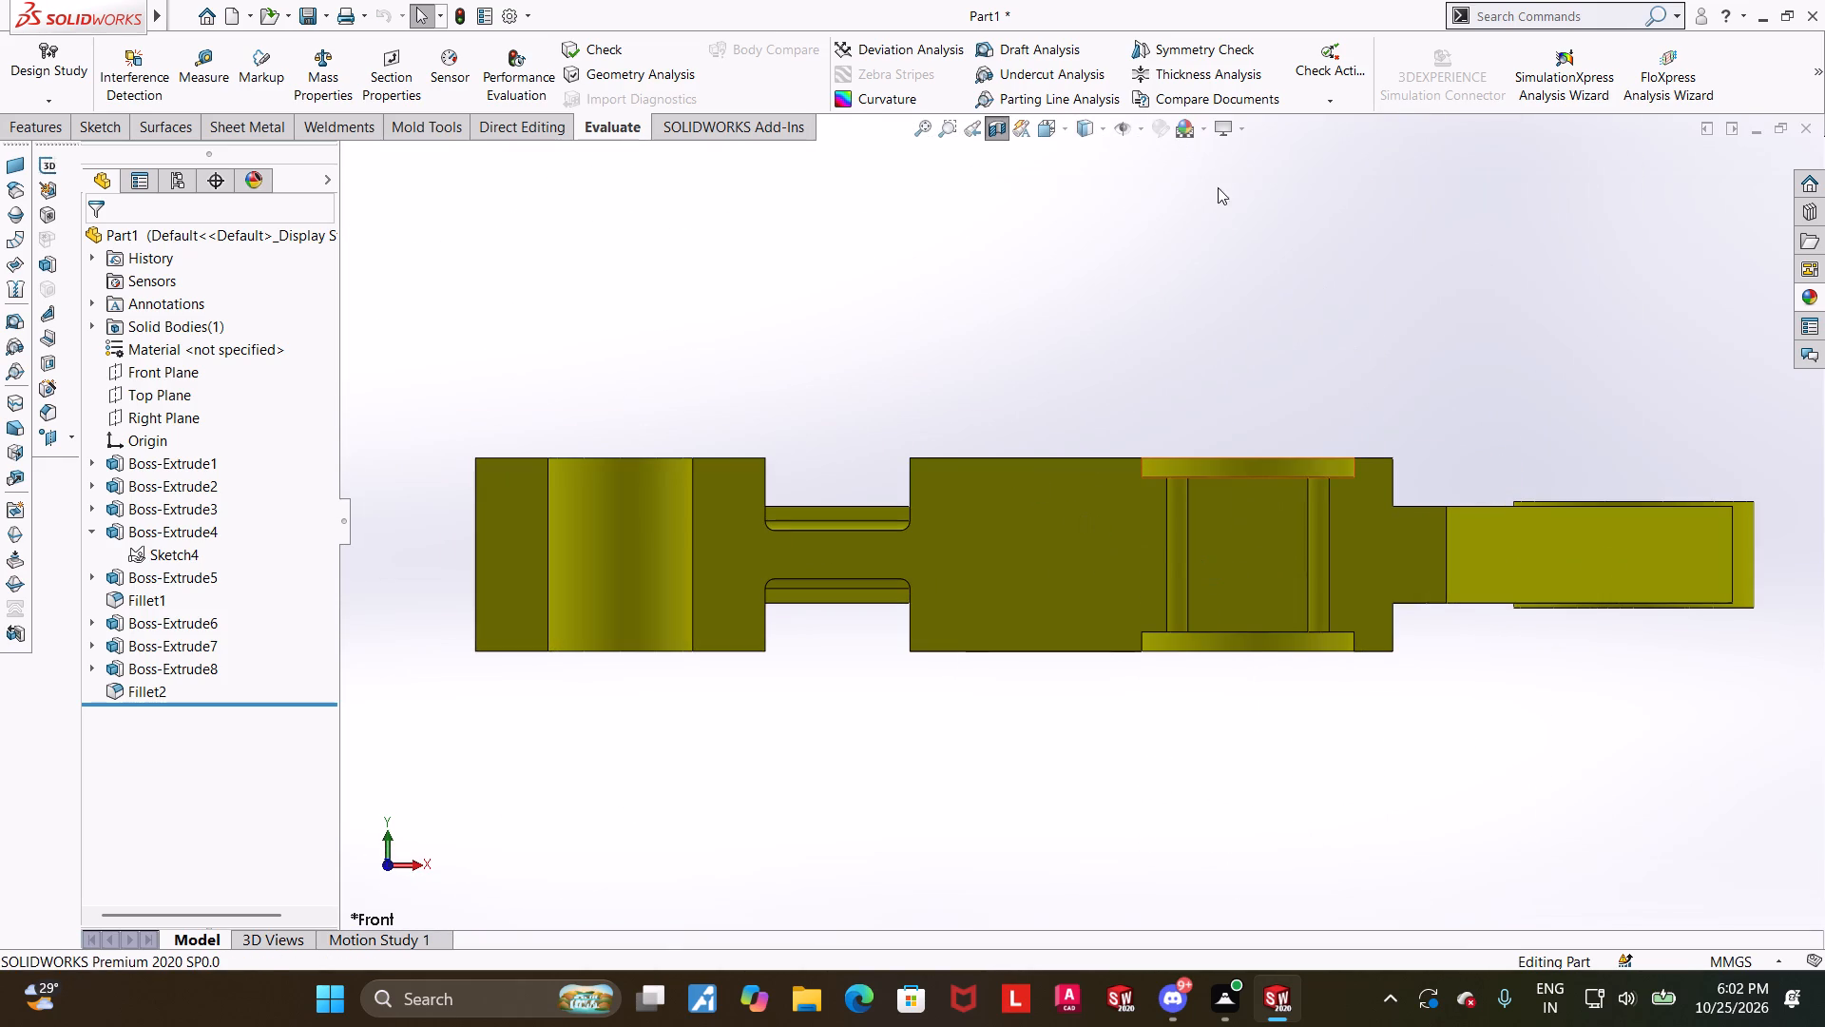
click(1102, 134)
click(1082, 226)
scroll(1128, 334, up, 2)
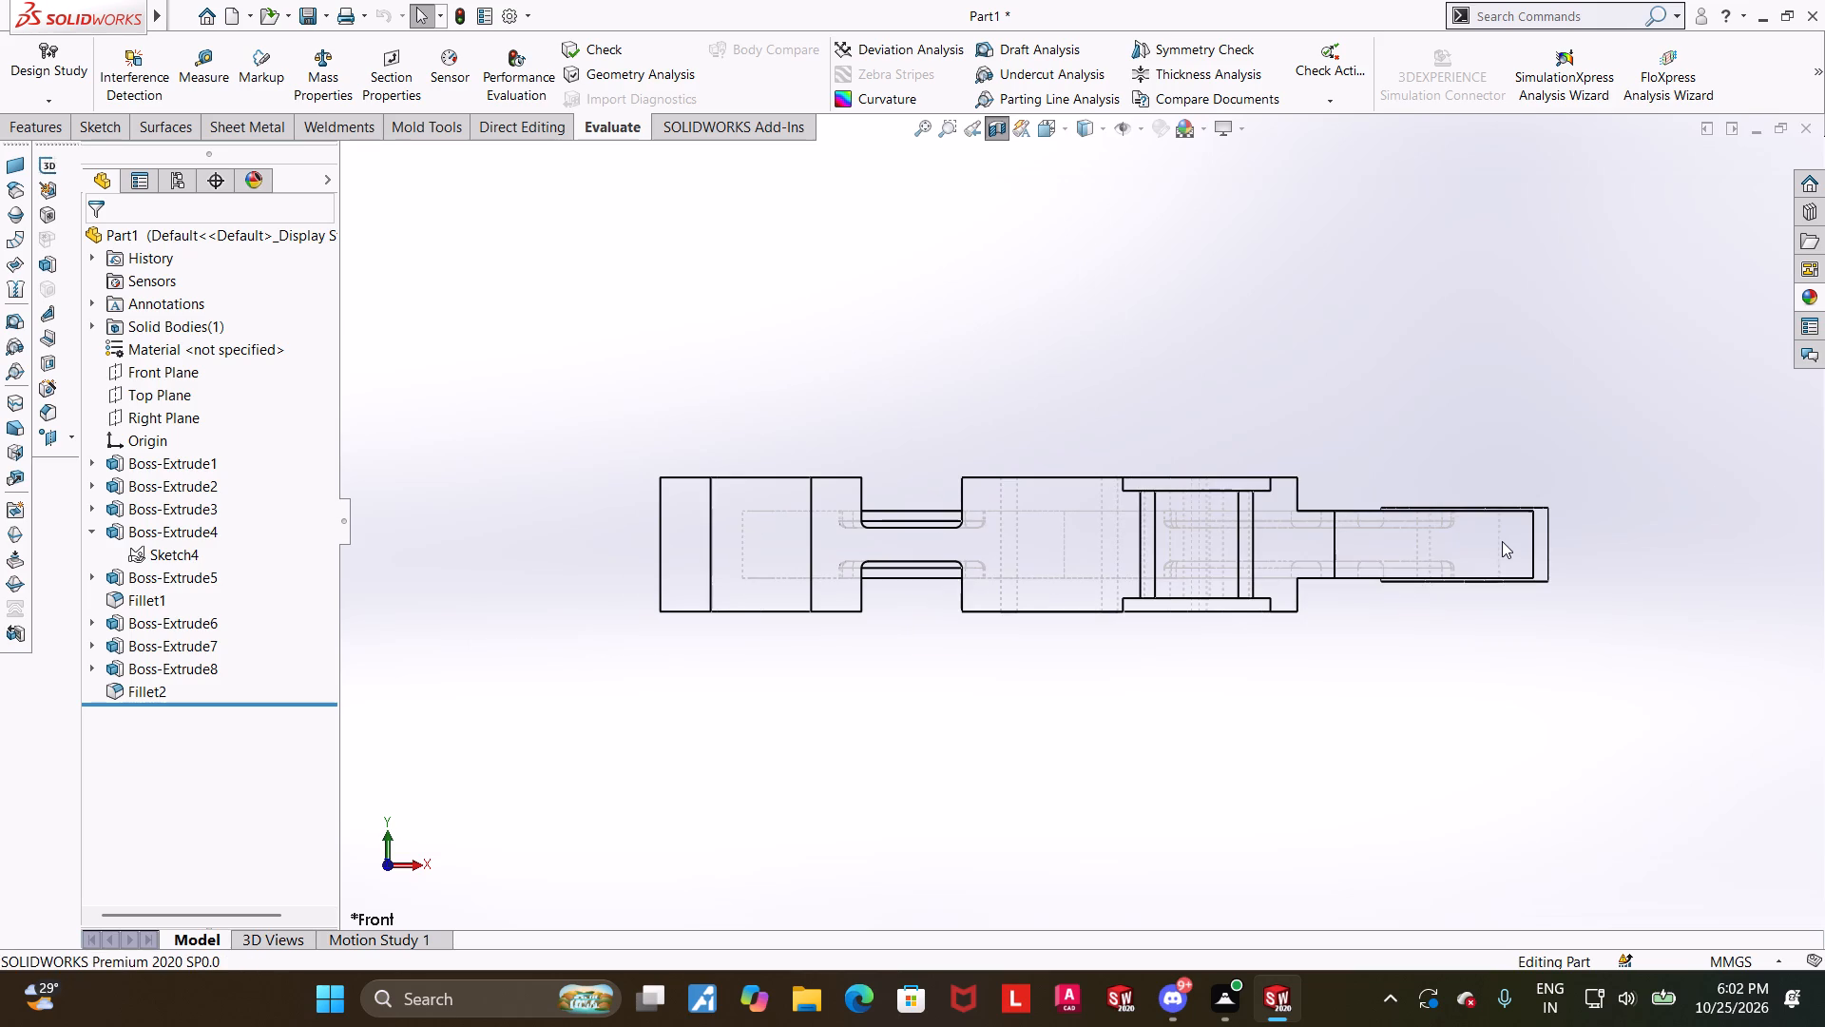
scroll(1458, 531, down, 1)
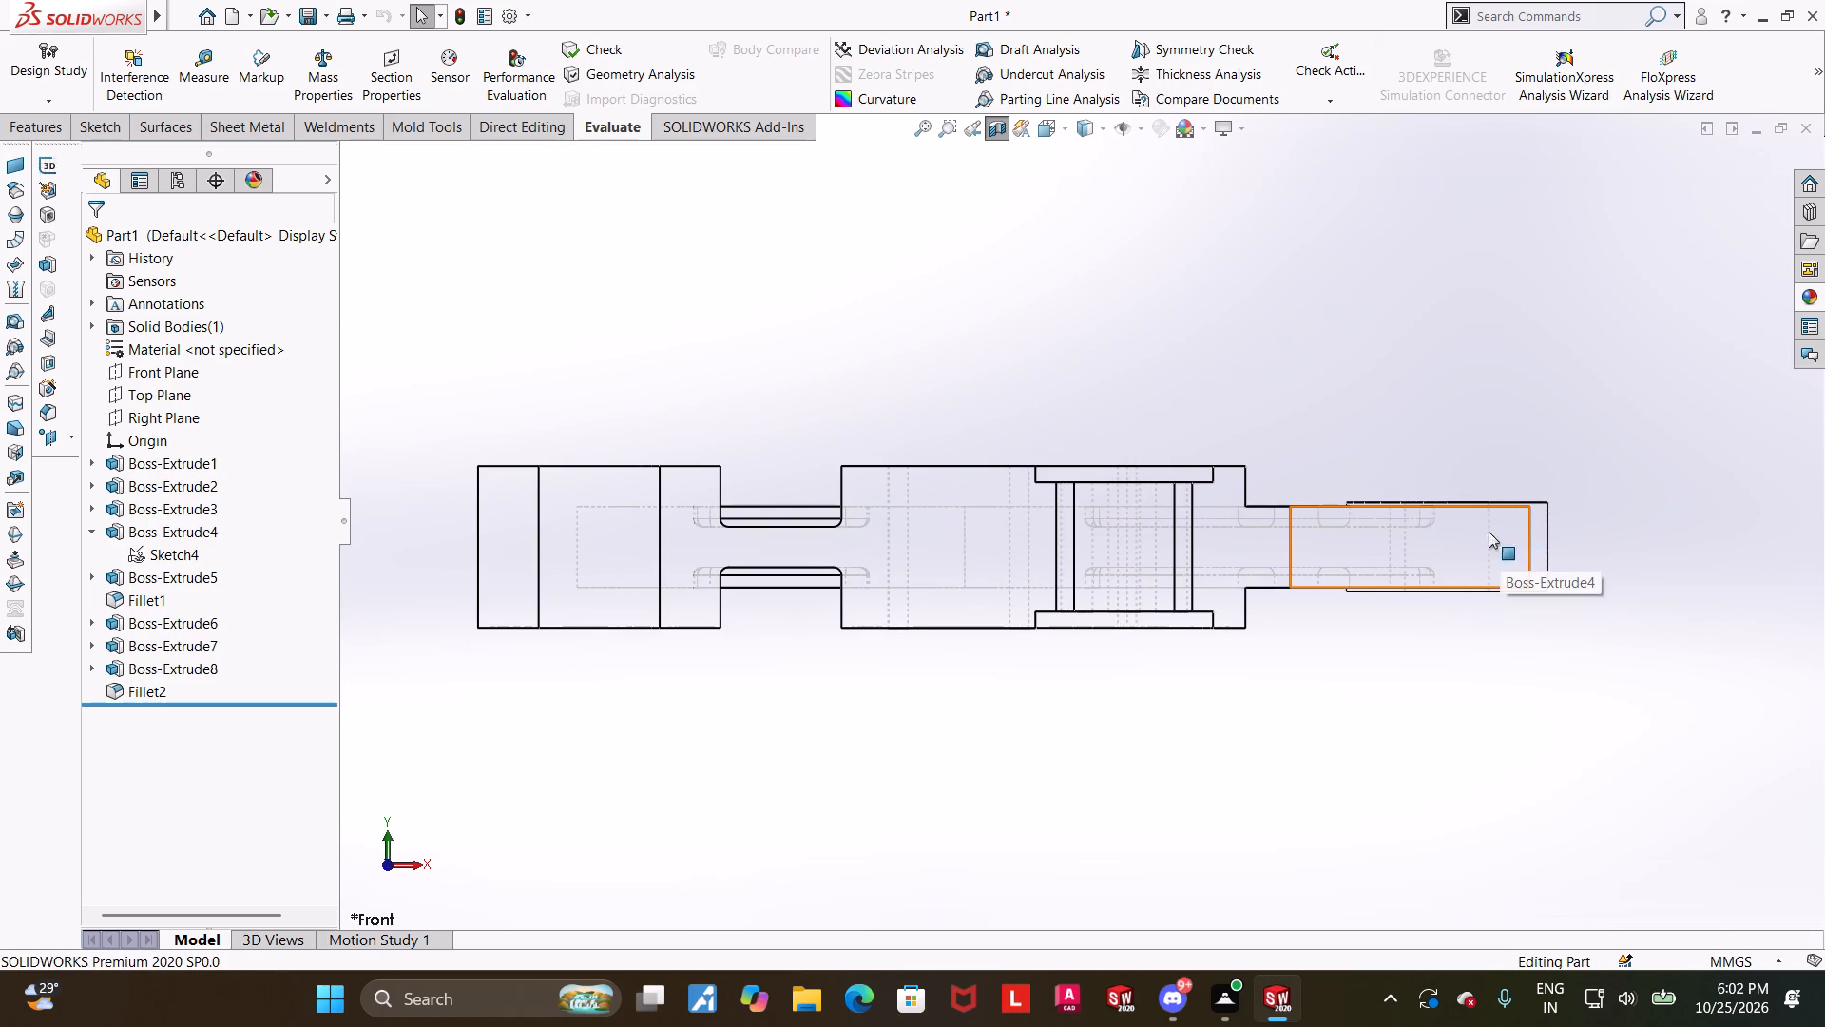
scroll(1357, 560, down, 1)
scroll(1483, 528, up, 1)
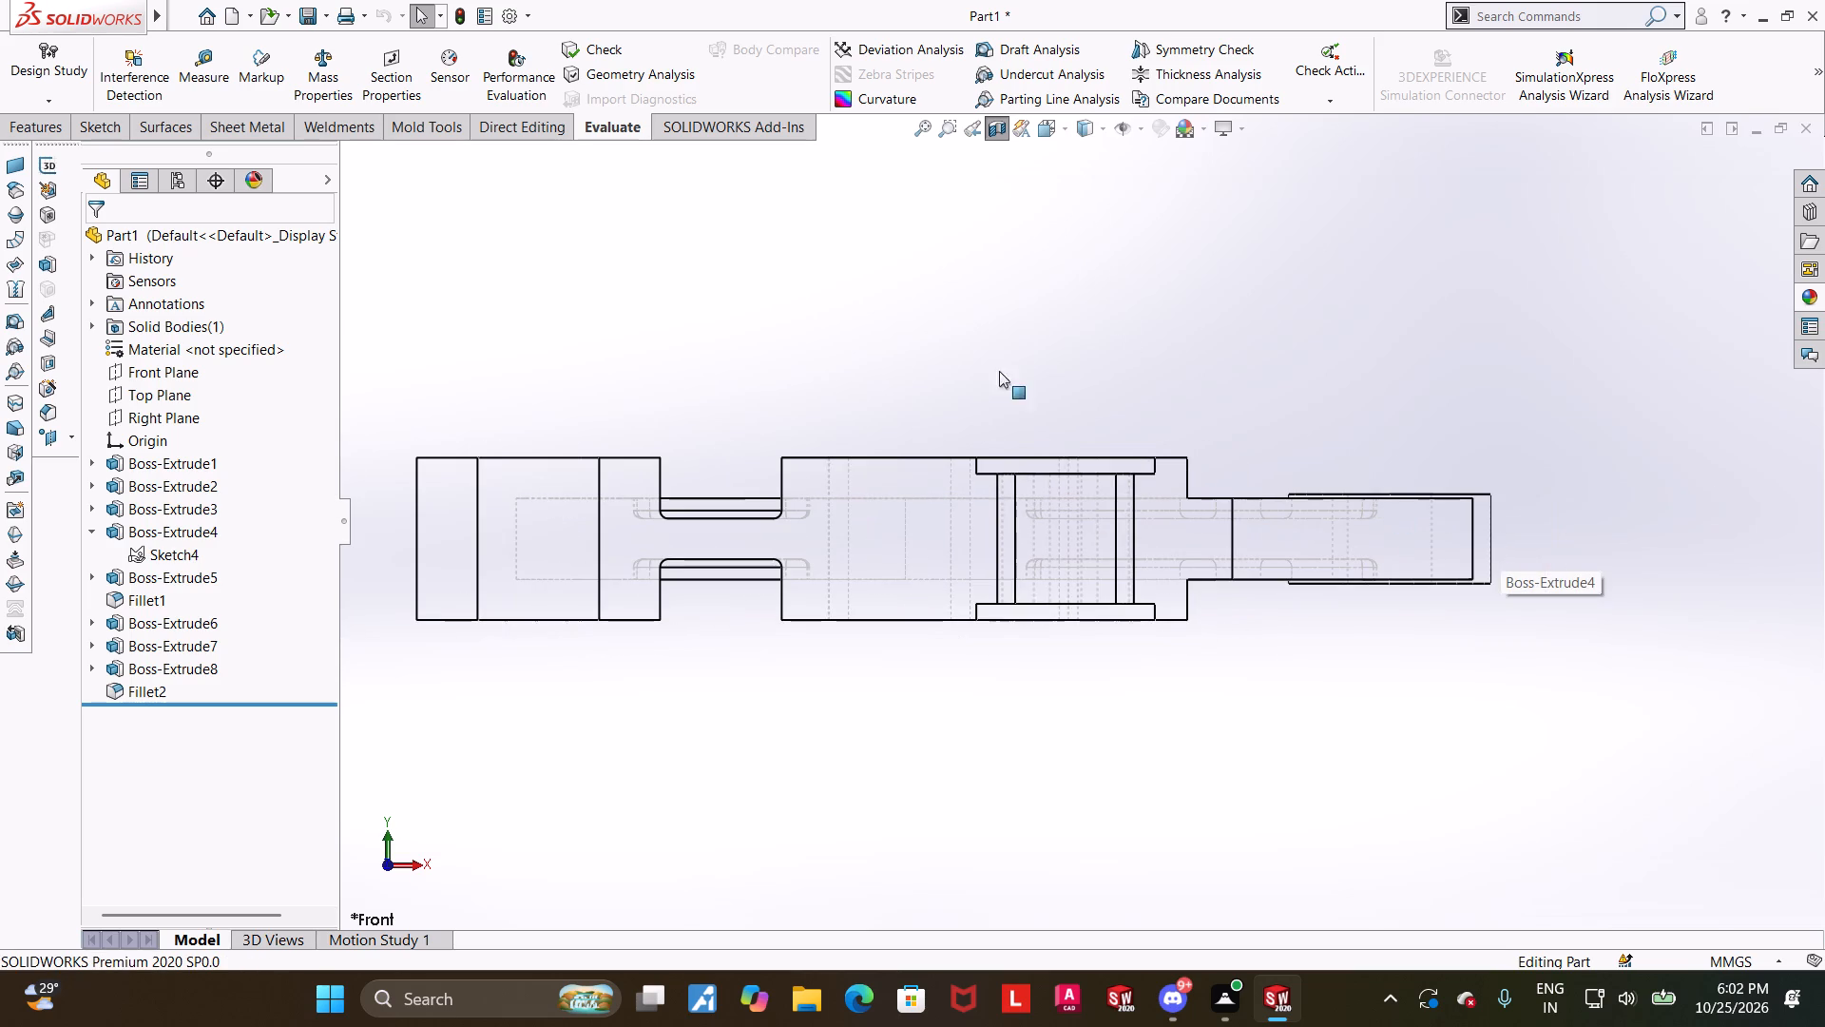
Turn off the section view, restore the shaded-with-edges display, and view the whole part from above at an angle.
click(1000, 133)
click(1099, 131)
click(1089, 152)
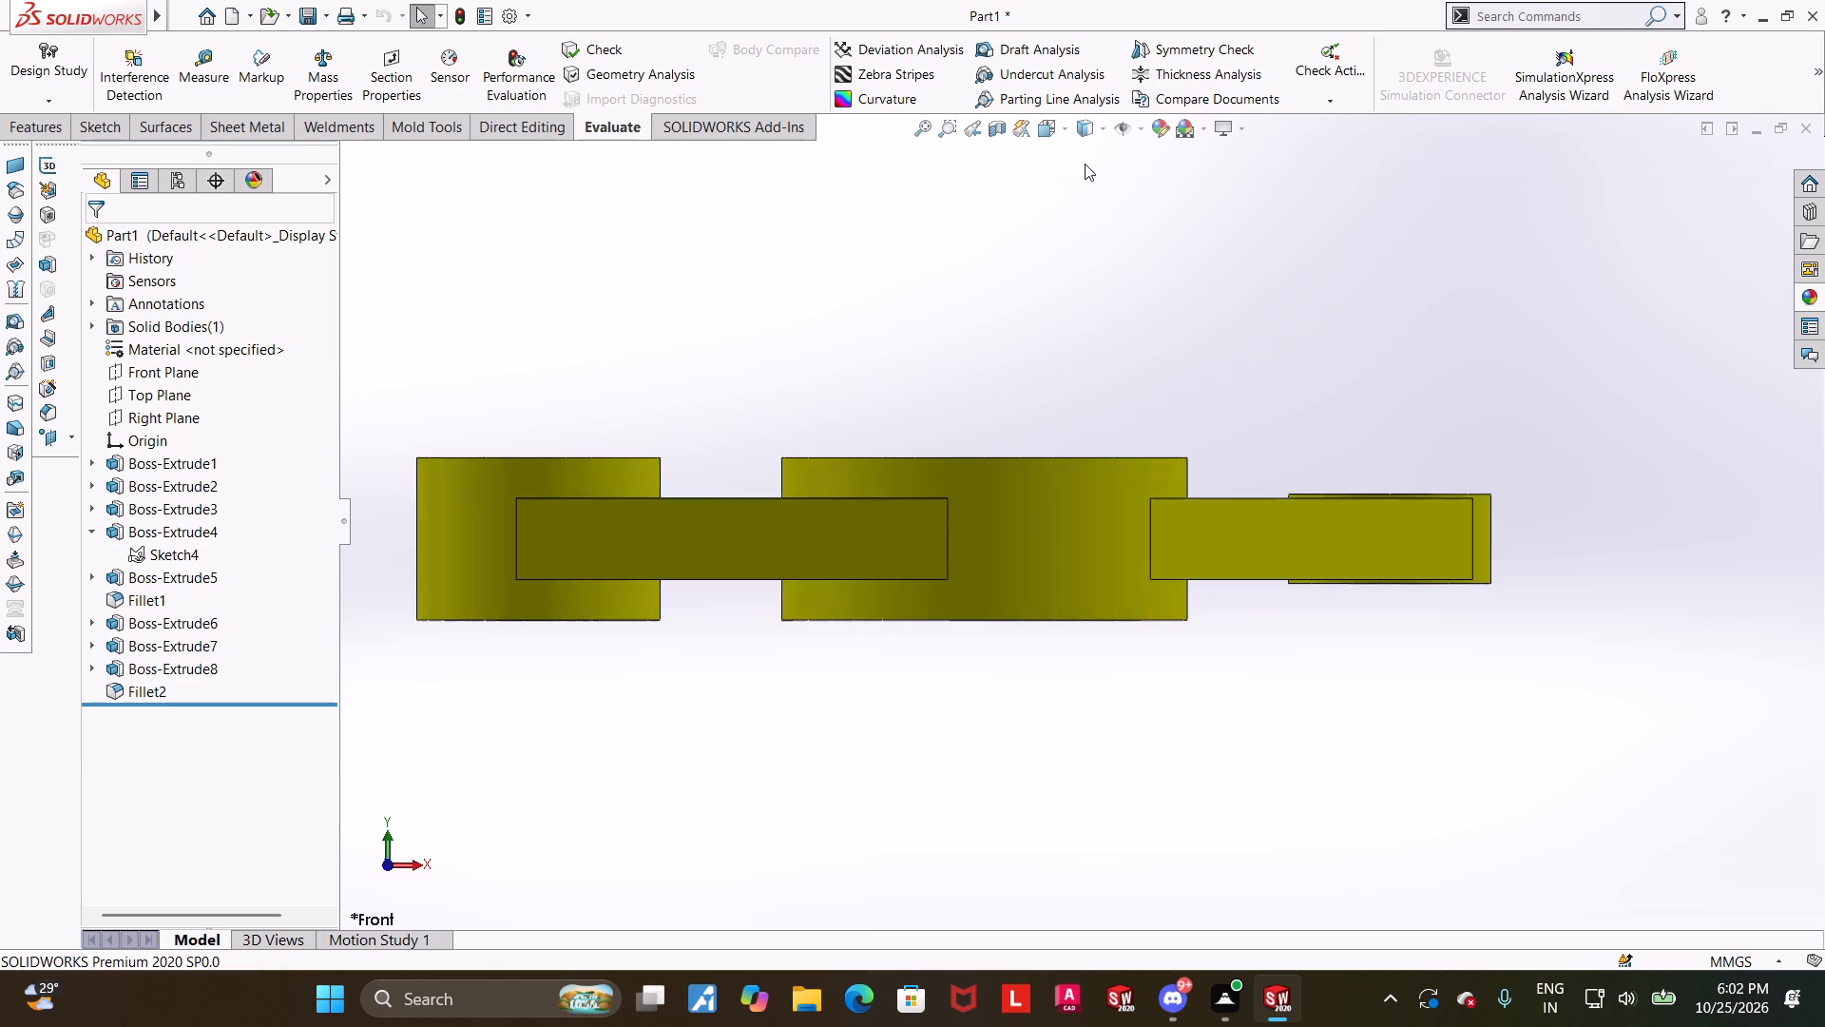
middle_drag(1102, 270, 1105, 470)
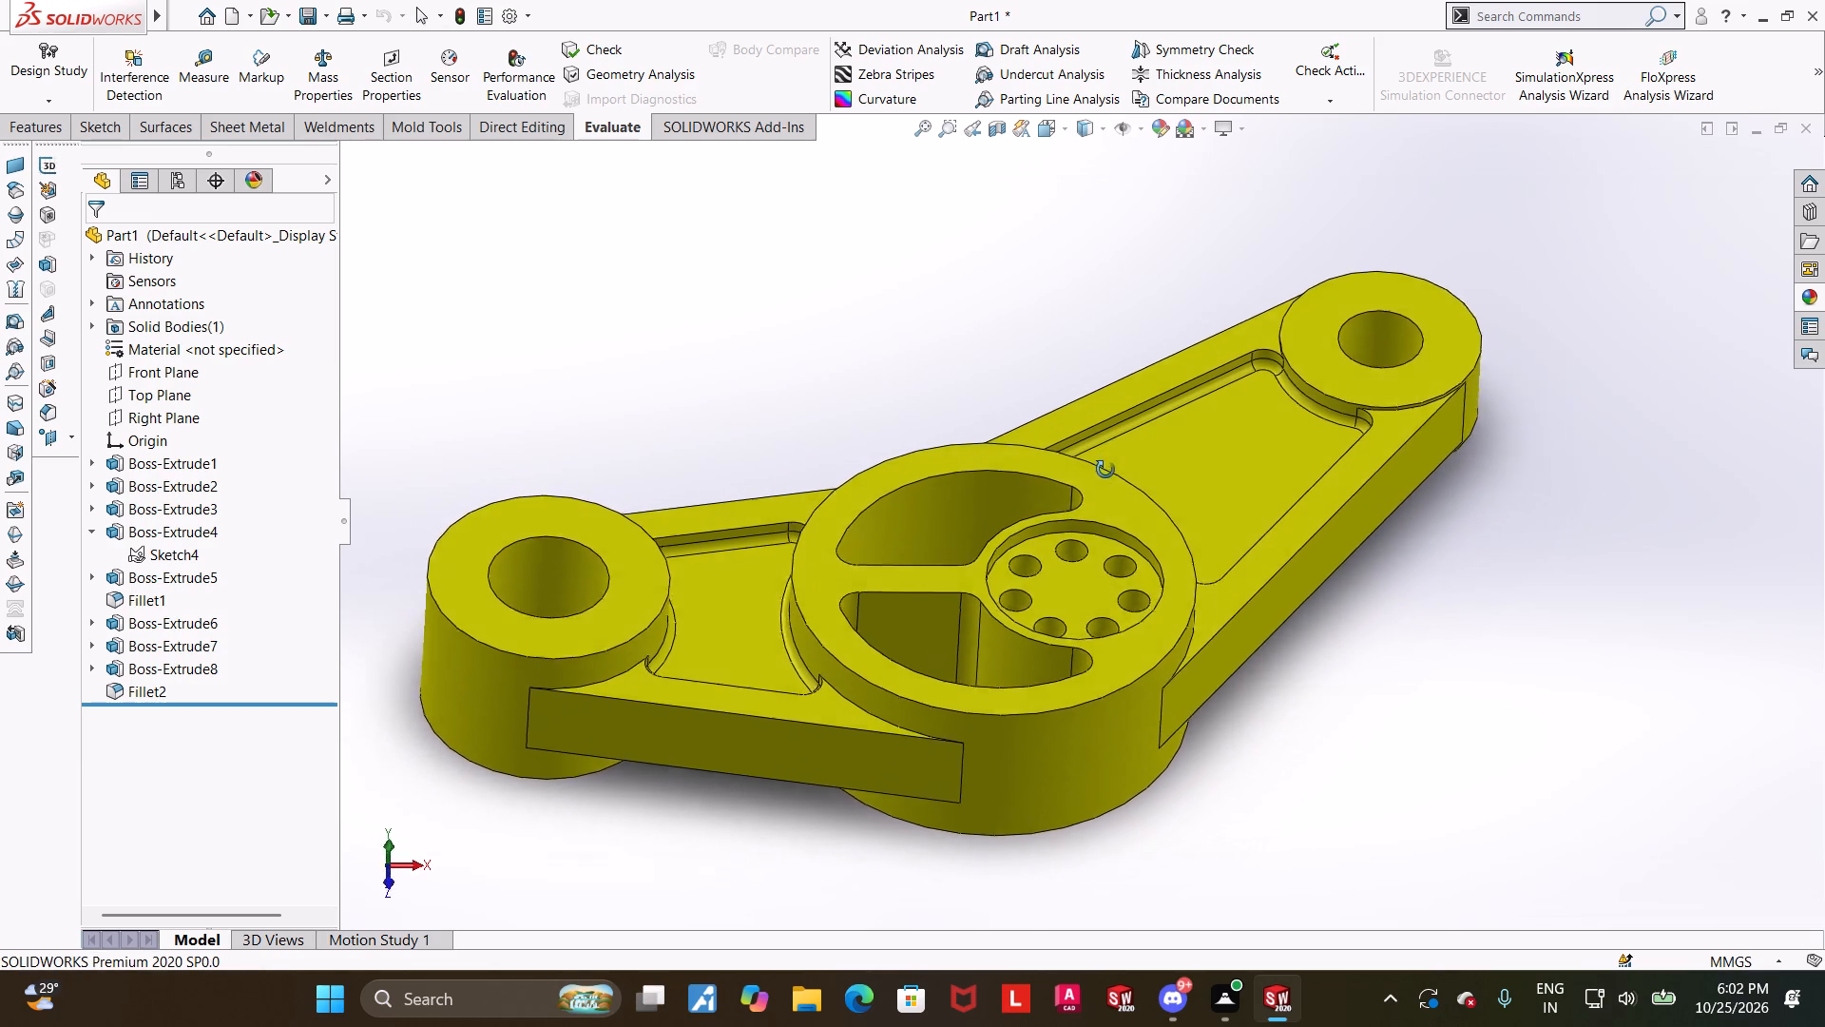
Measure the rounded corner face inside the ring's lower opening, at the end of the spoke nearest the larger boss.
middle_drag(1105, 470, 1075, 482)
scroll(1087, 454, up, 1)
scroll(1170, 481, down, 4)
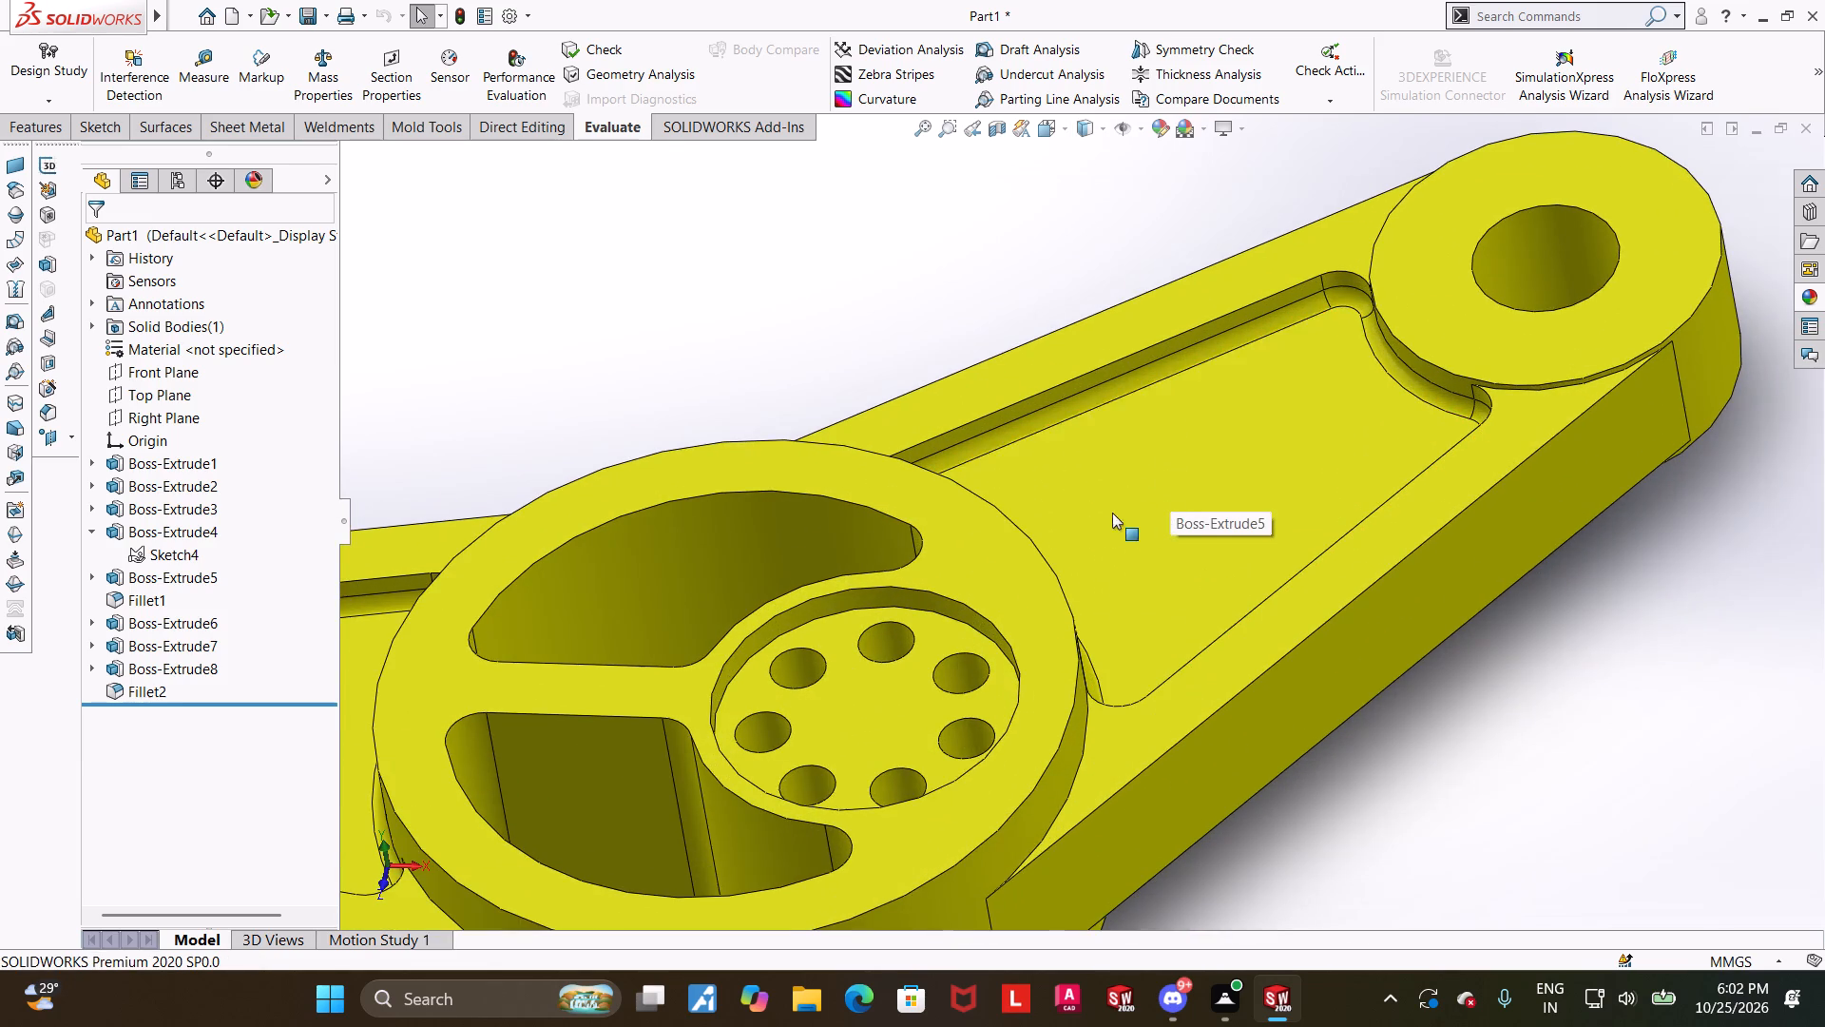
scroll(1057, 524, down, 1)
scroll(882, 584, up, 4)
middle_drag(774, 678, 735, 696)
scroll(746, 662, down, 3)
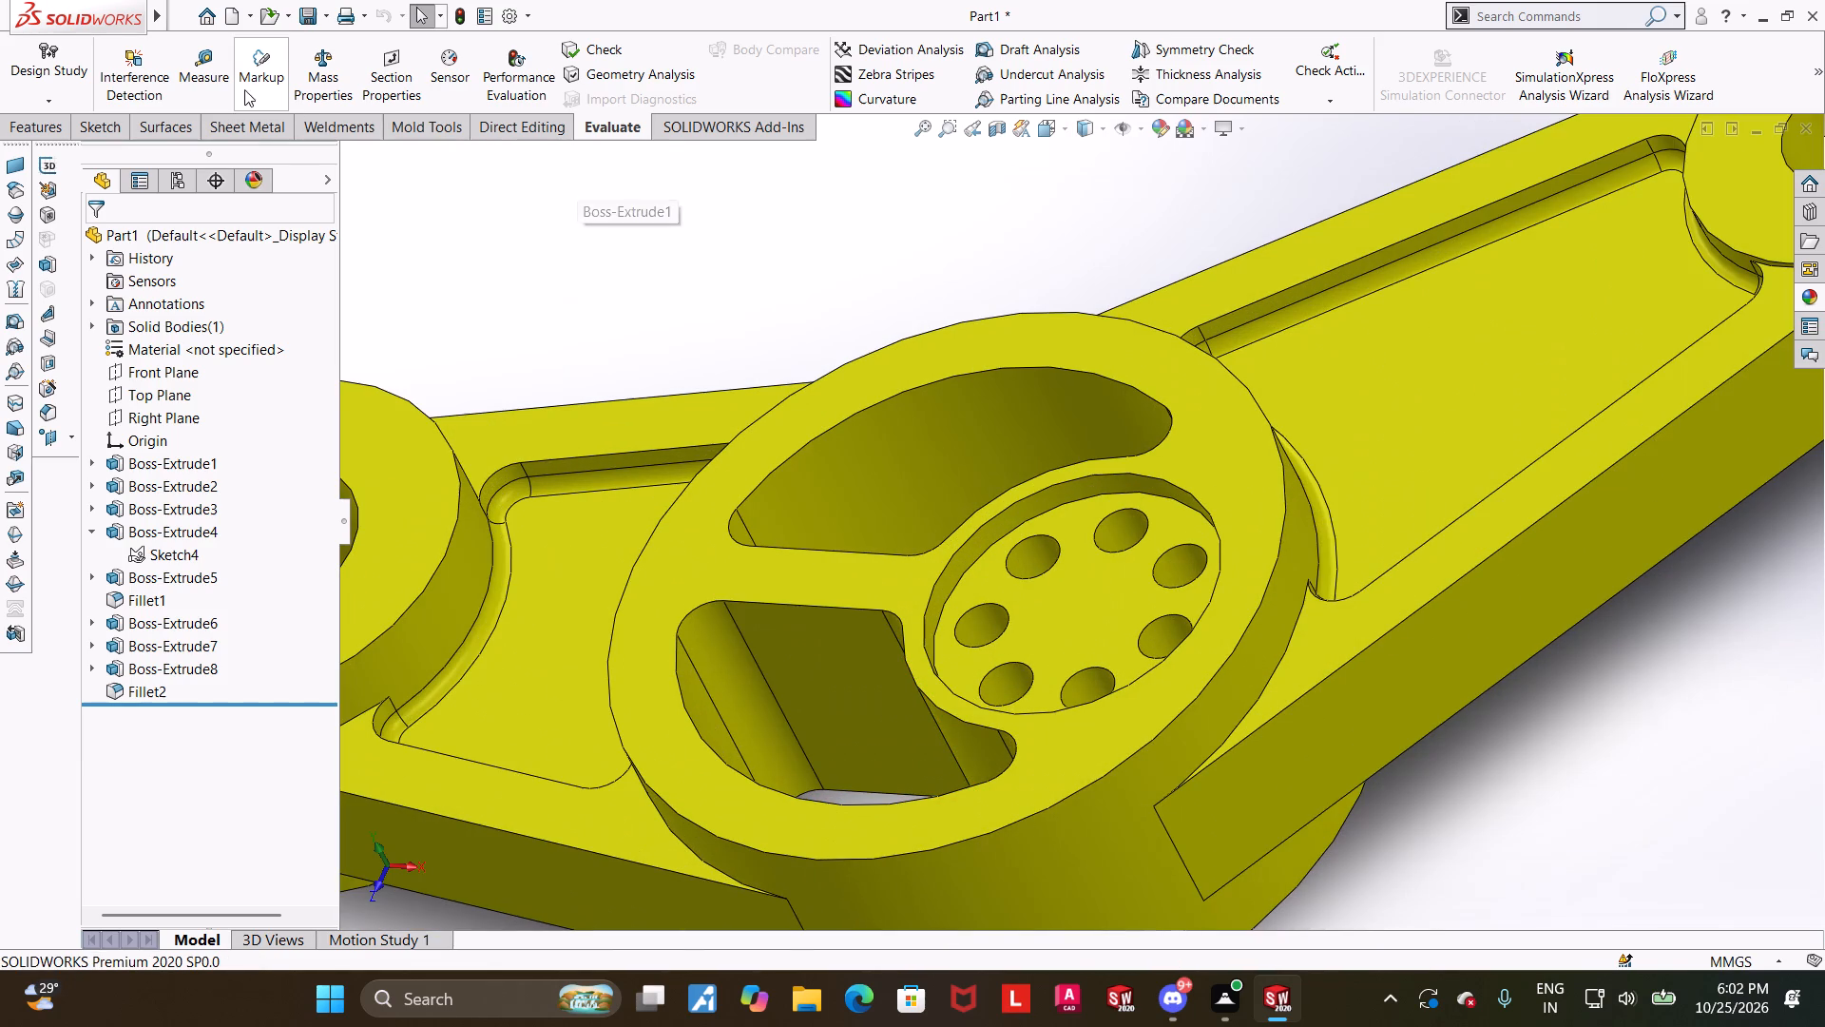
click(220, 68)
click(717, 656)
key(Escape)
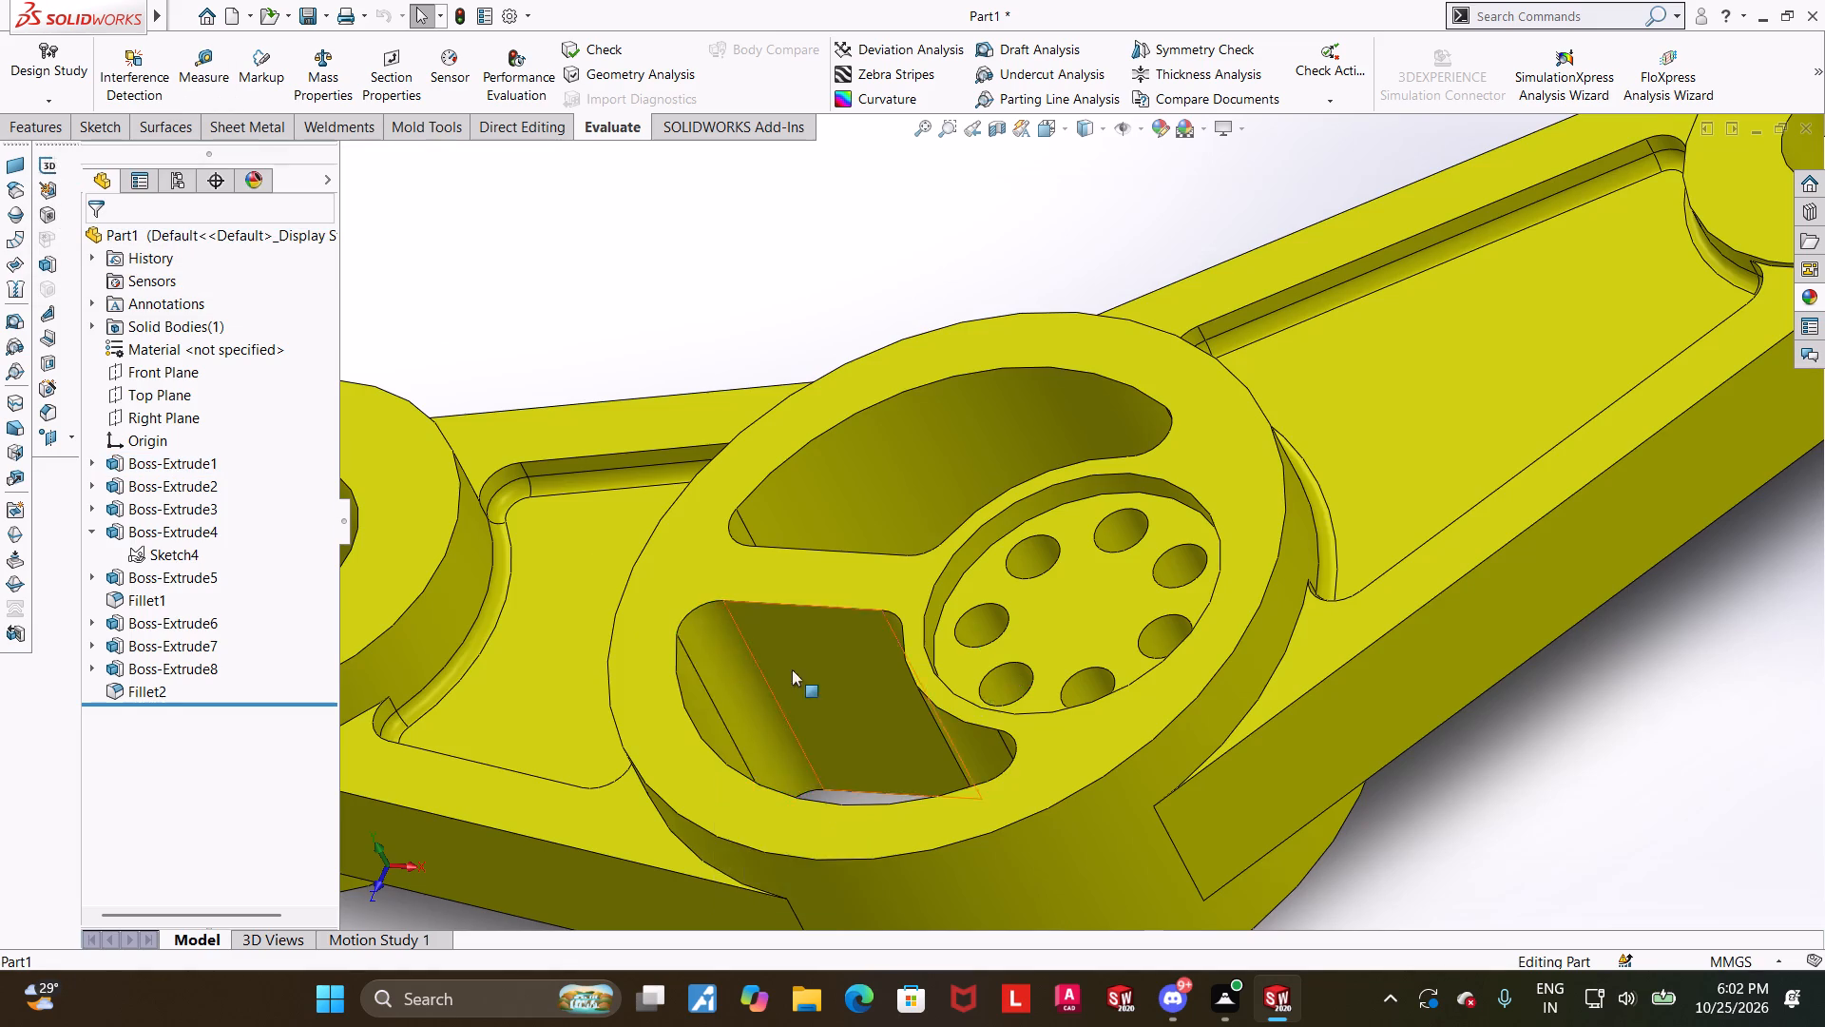
Examine the whole part from above and from lower angles, checking the ring, seven-hole disc, both arms and the larger boss.
scroll(797, 682, up, 3)
middle_drag(858, 672, 874, 741)
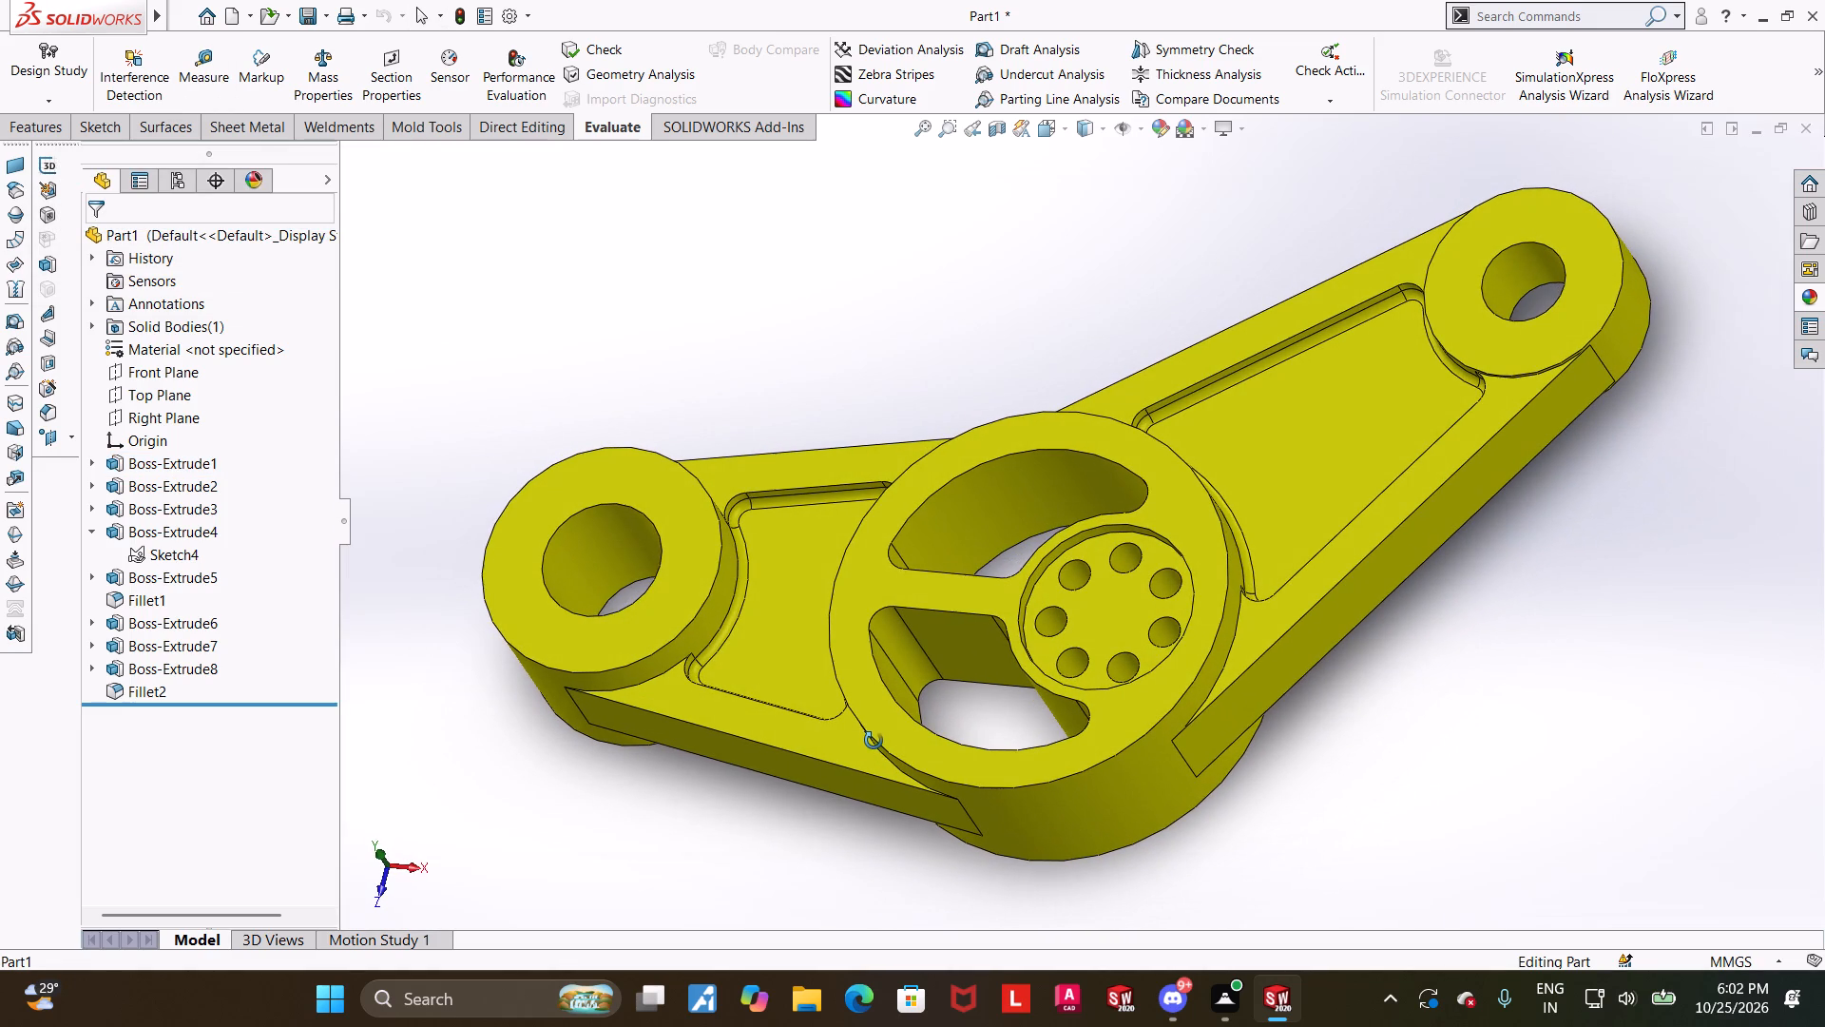
middle_drag(874, 741, 914, 760)
middle_click(916, 761)
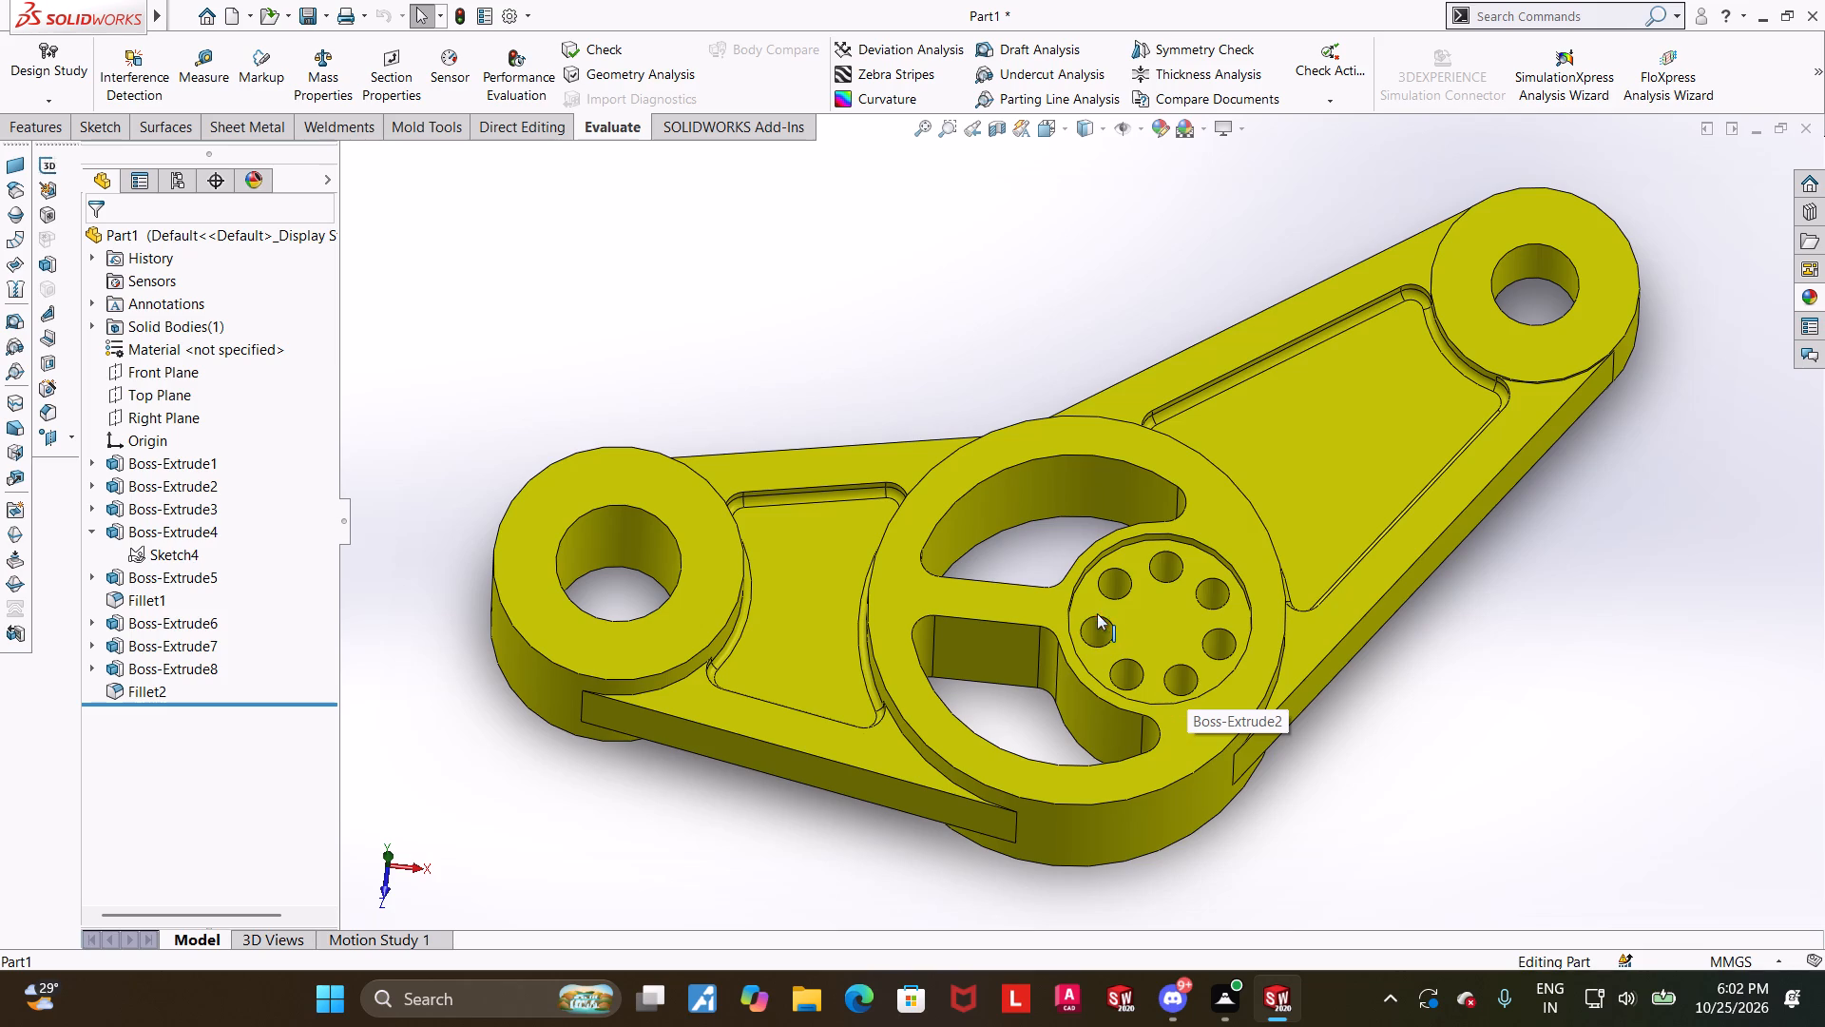
scroll(1297, 575, up, 3)
middle_drag(1234, 597, 1233, 508)
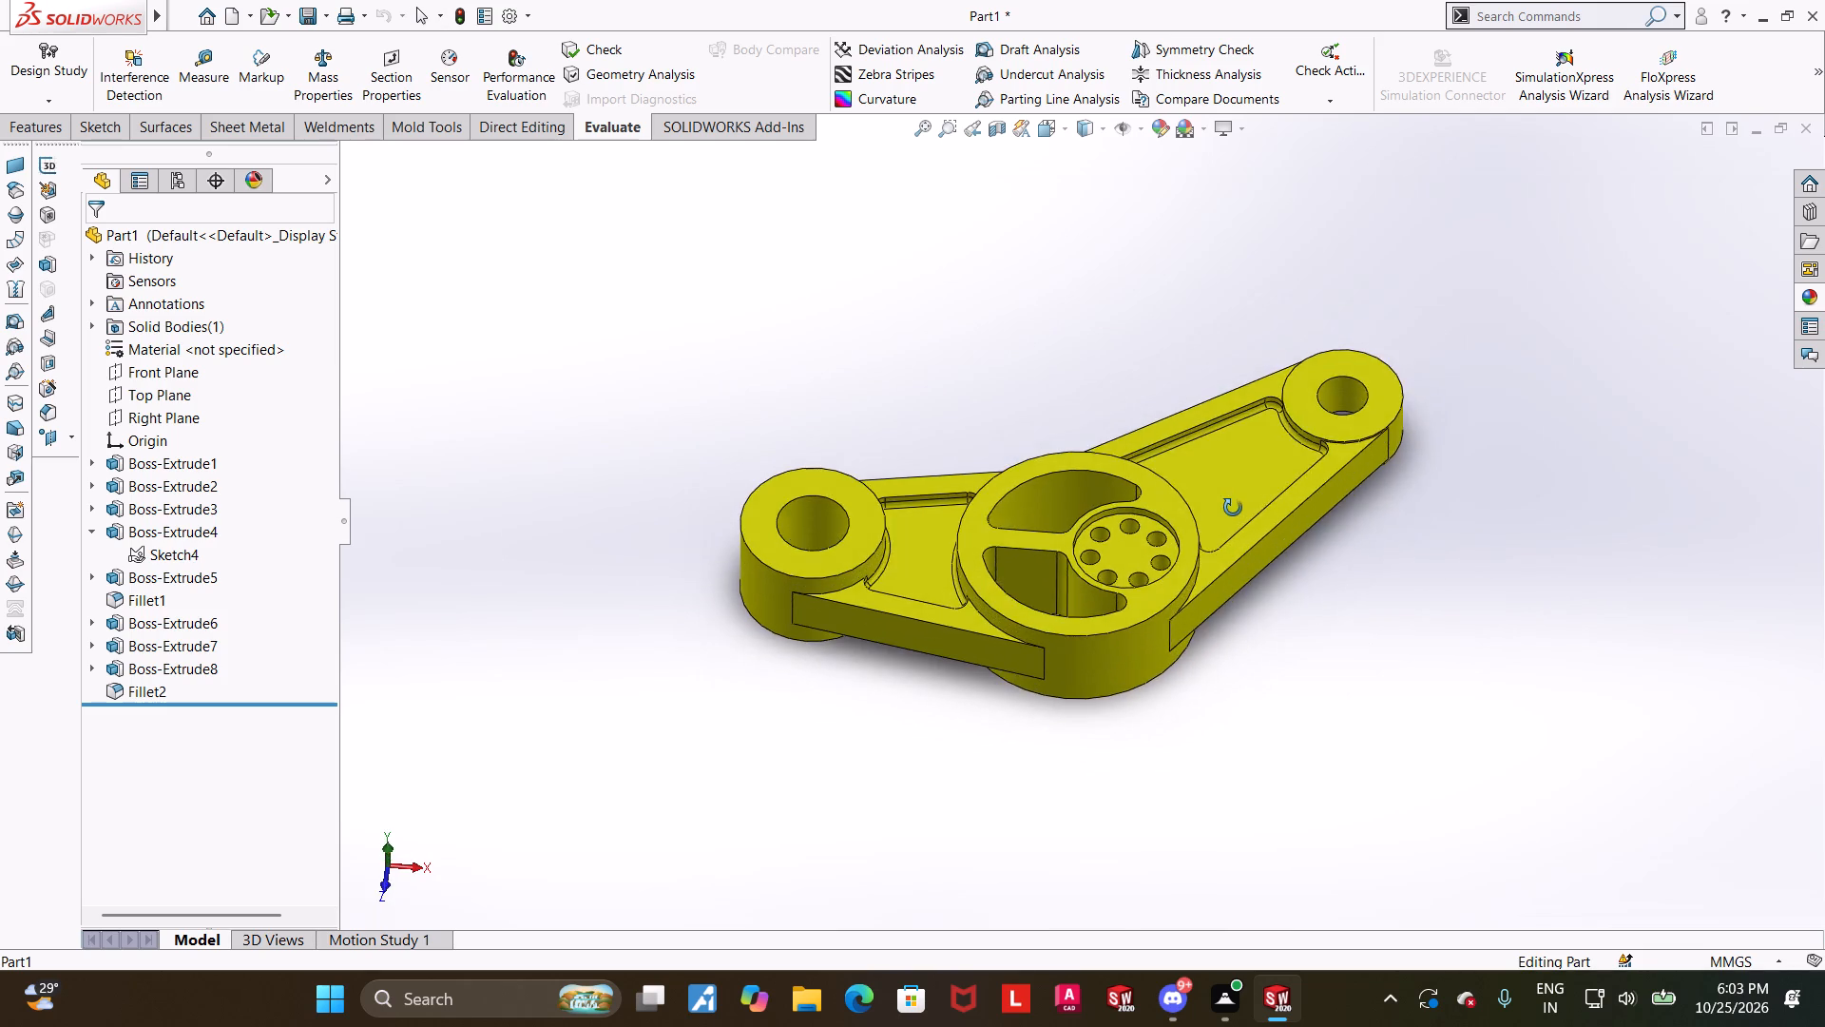
middle_drag(1233, 508, 1223, 480)
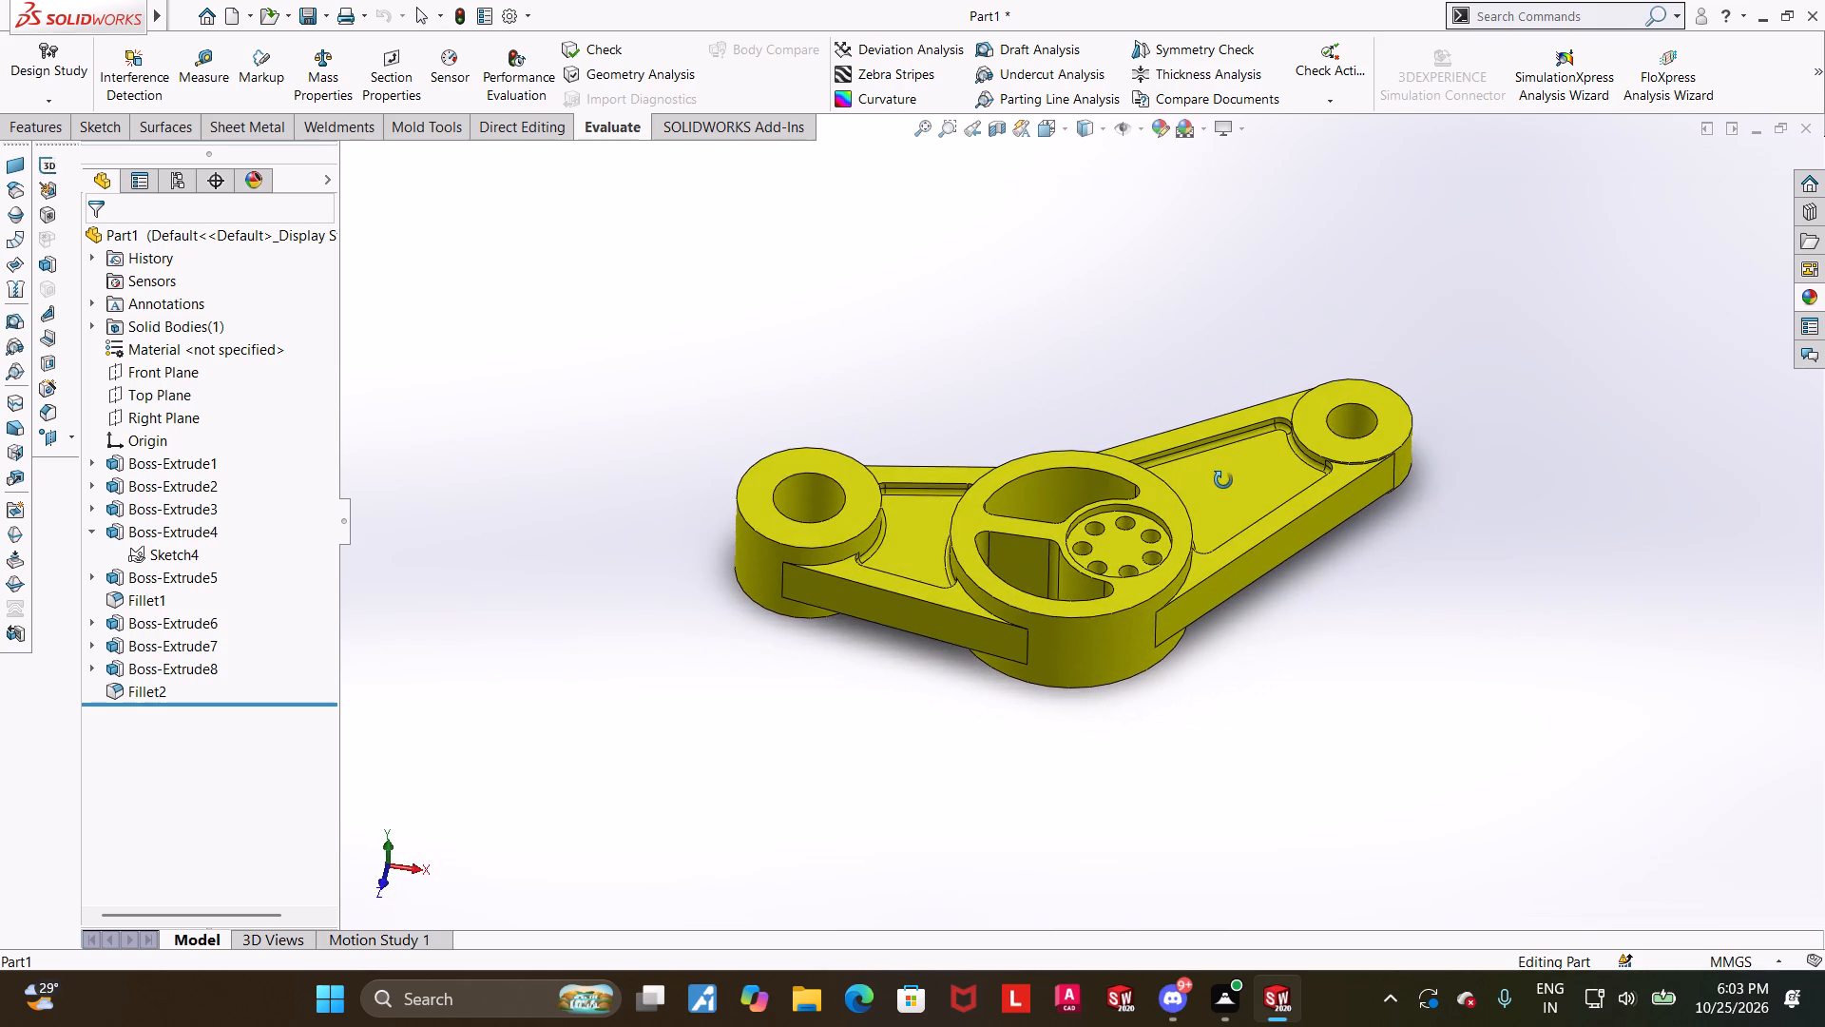
middle_drag(1223, 480, 1218, 486)
scroll(691, 522, down, 3)
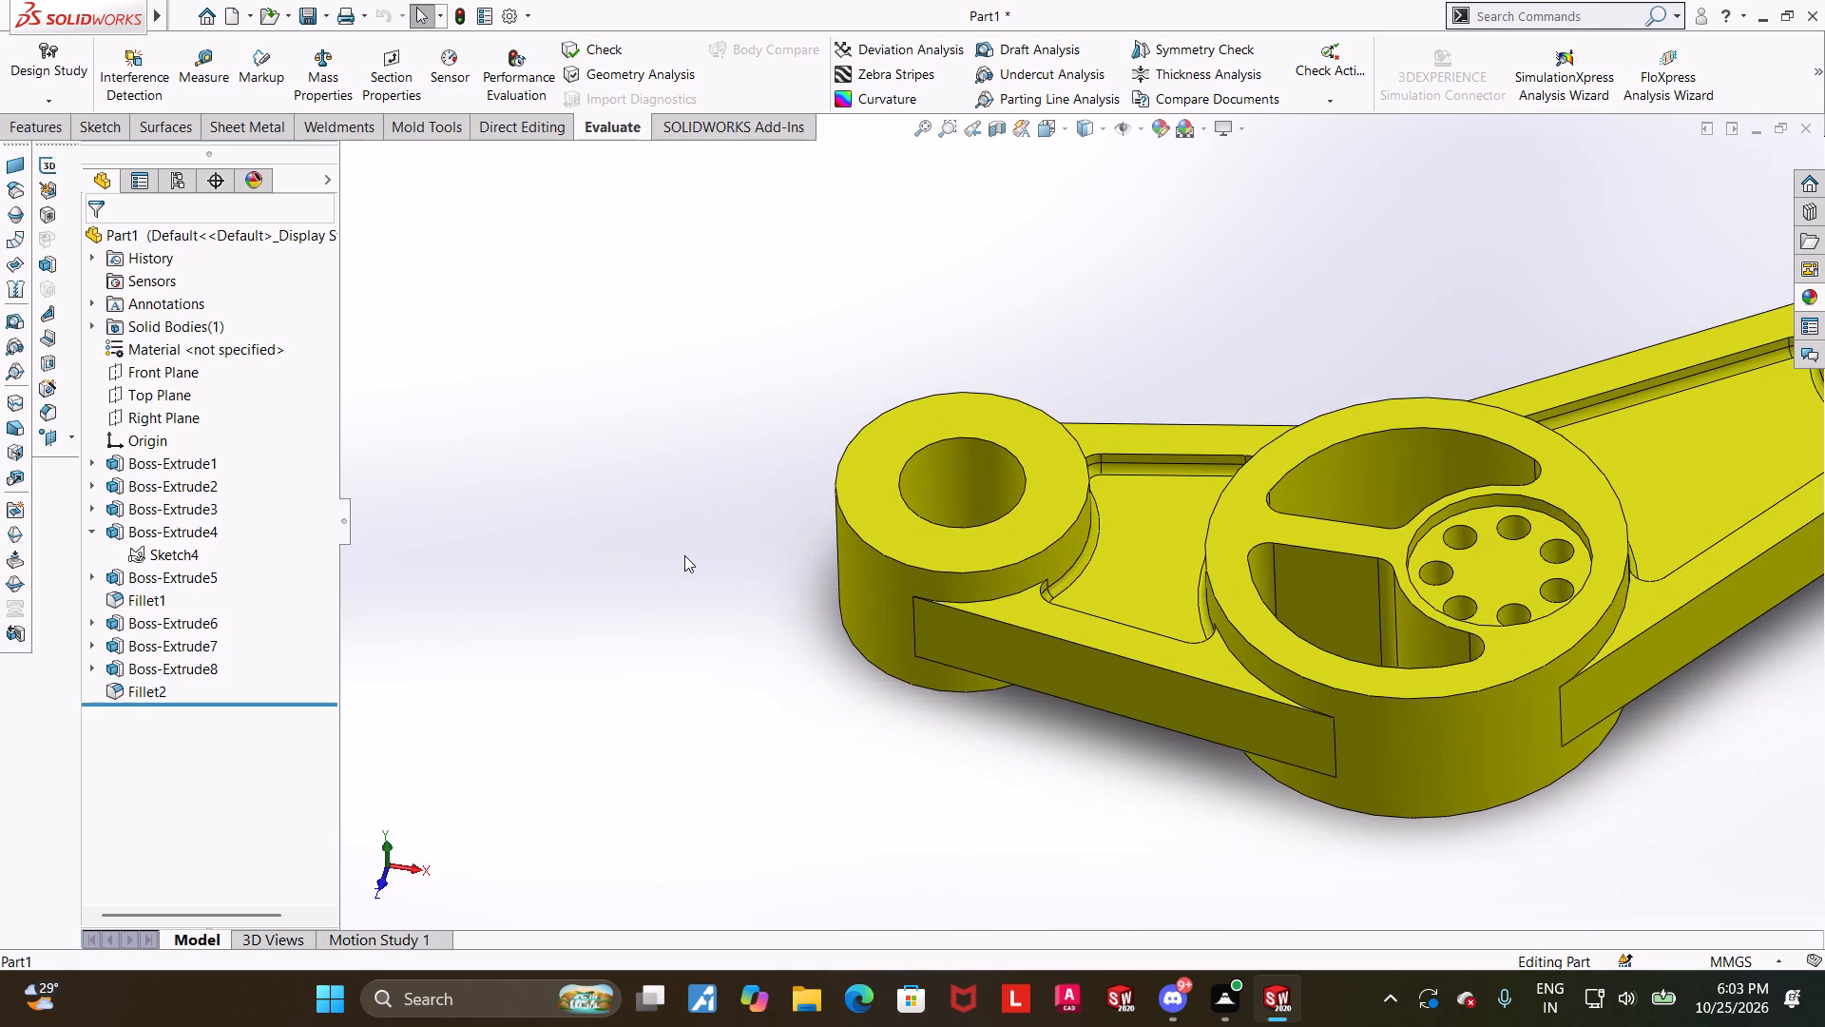
middle_drag(723, 558, 724, 503)
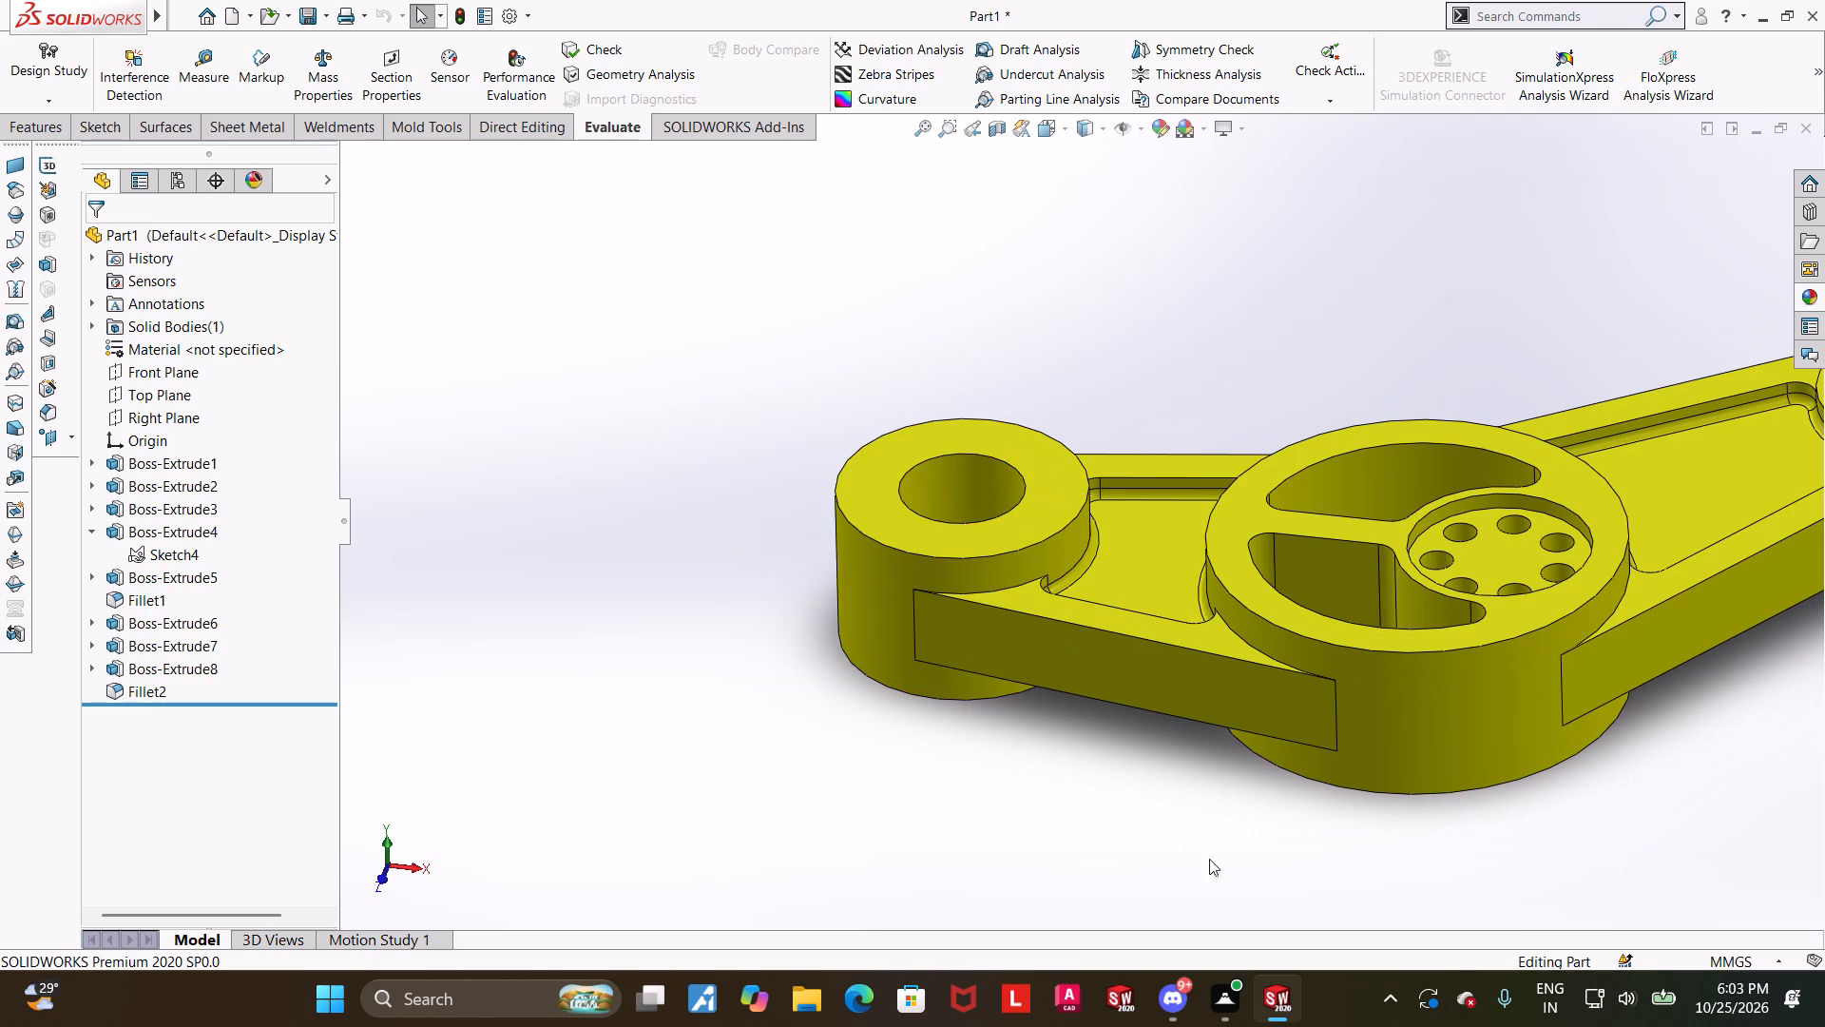
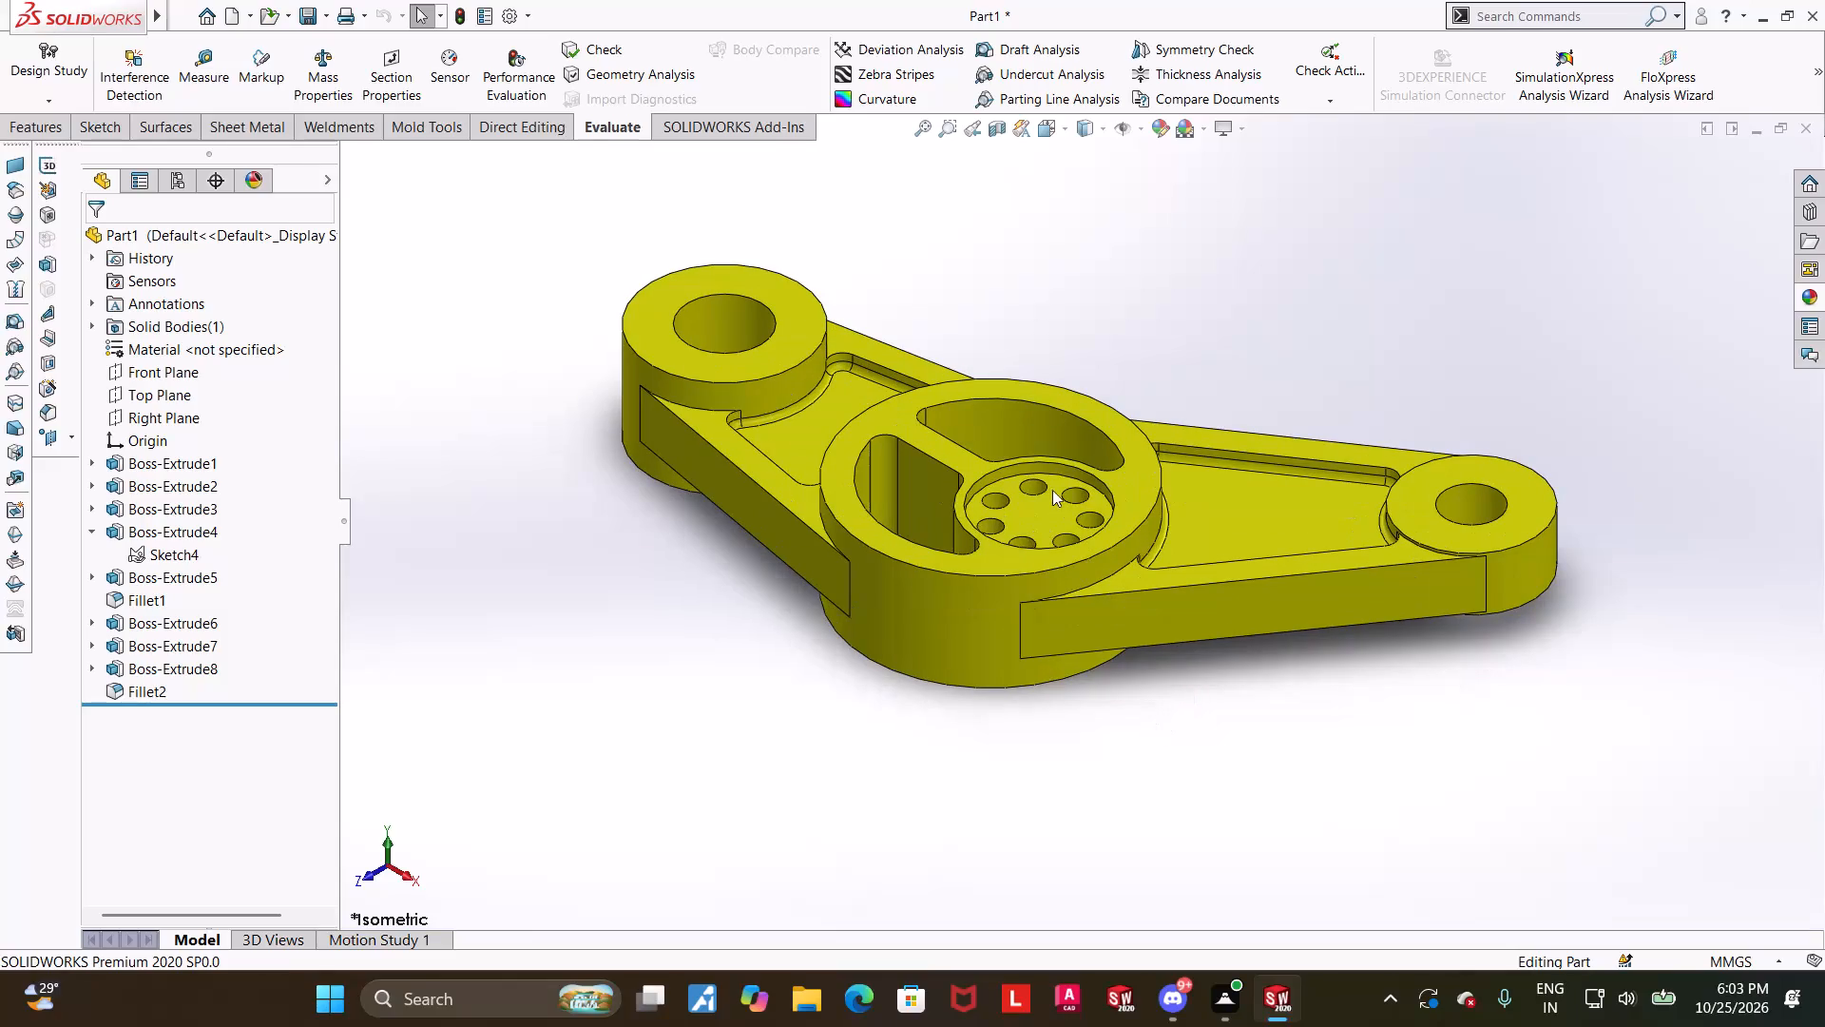
Save the part in the Downloads folder as a SOLIDWORKS part named webbed pivoted bellcrank.
scroll(1156, 237, down, 1)
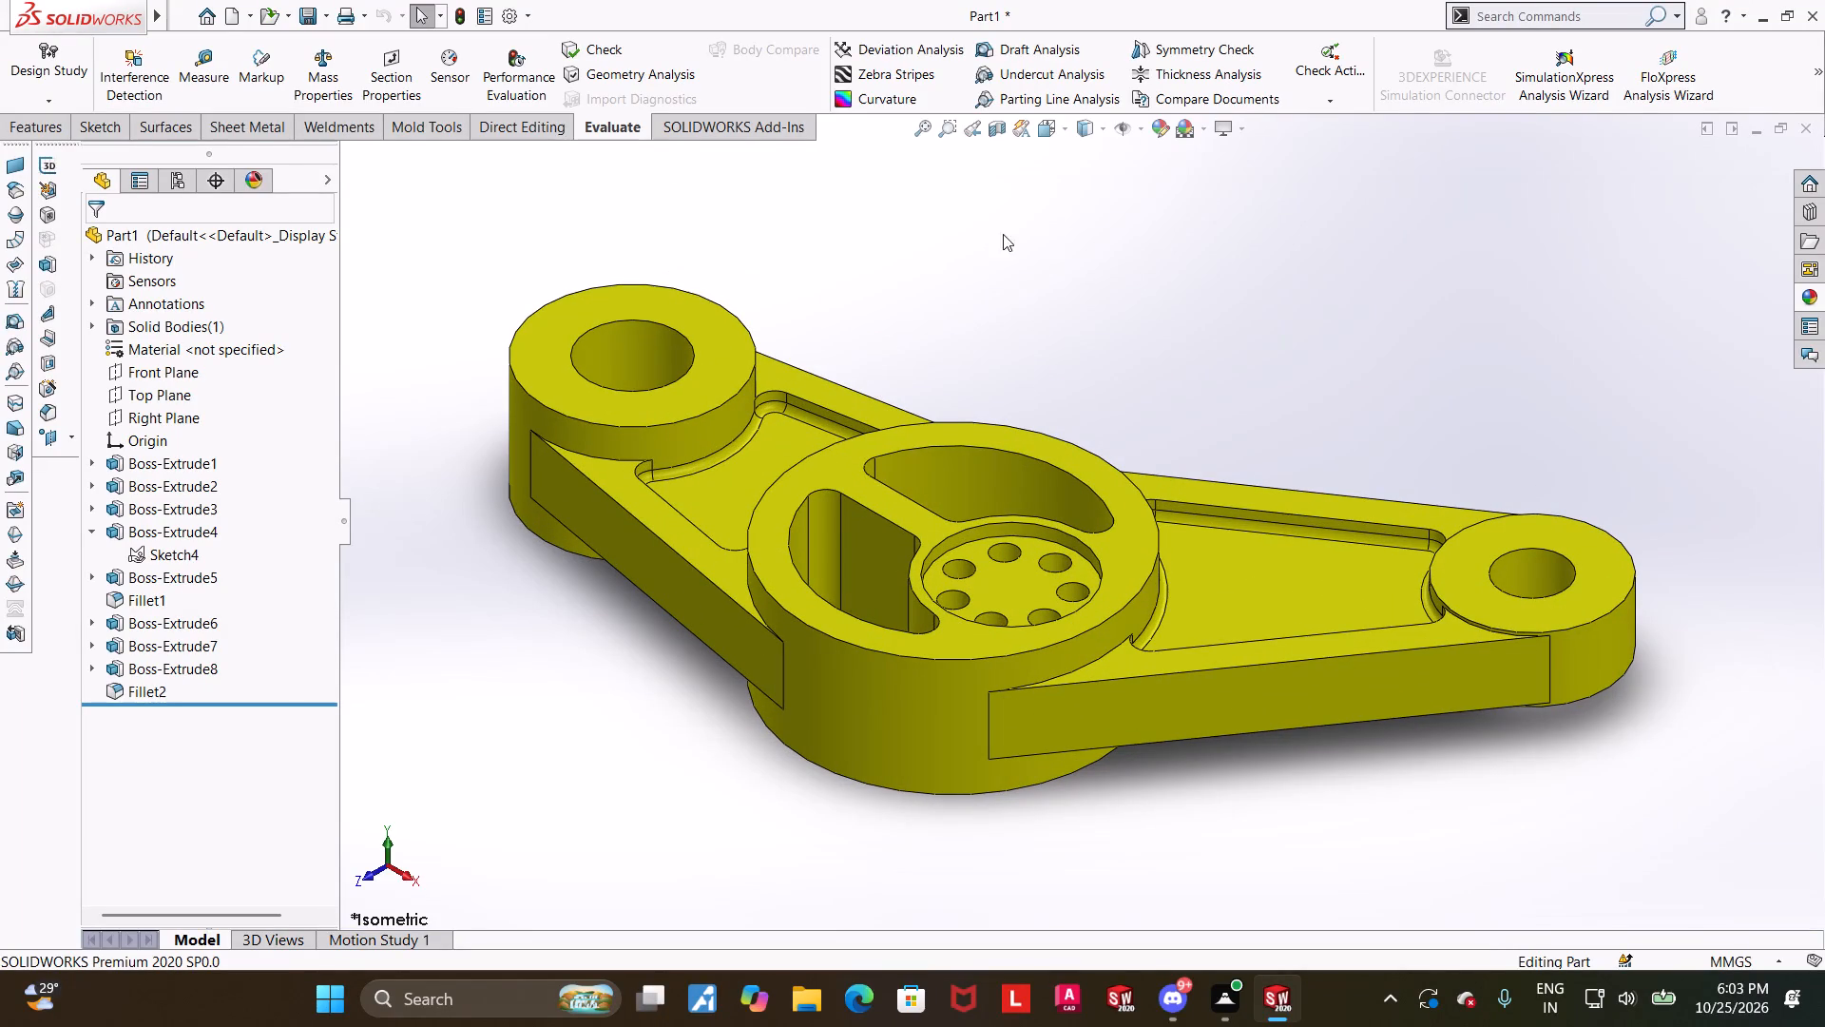
click(234, 259)
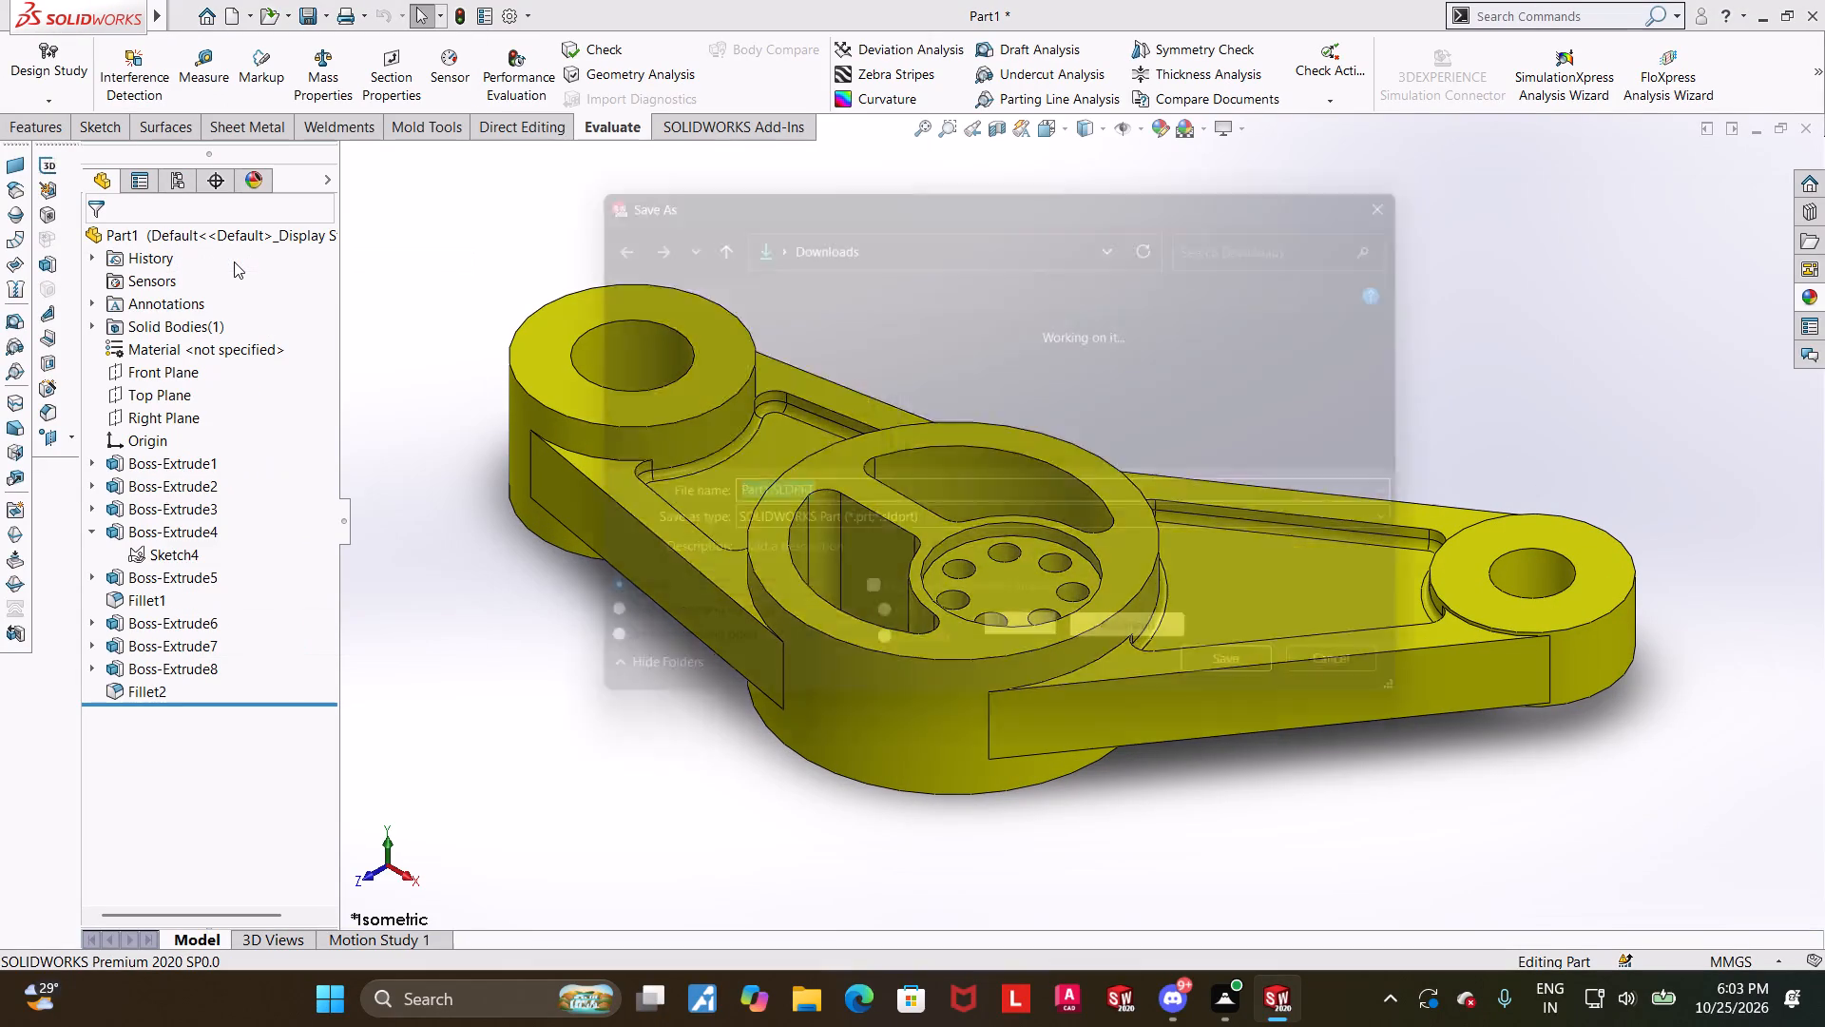
text(webbed pivoted bell crank)
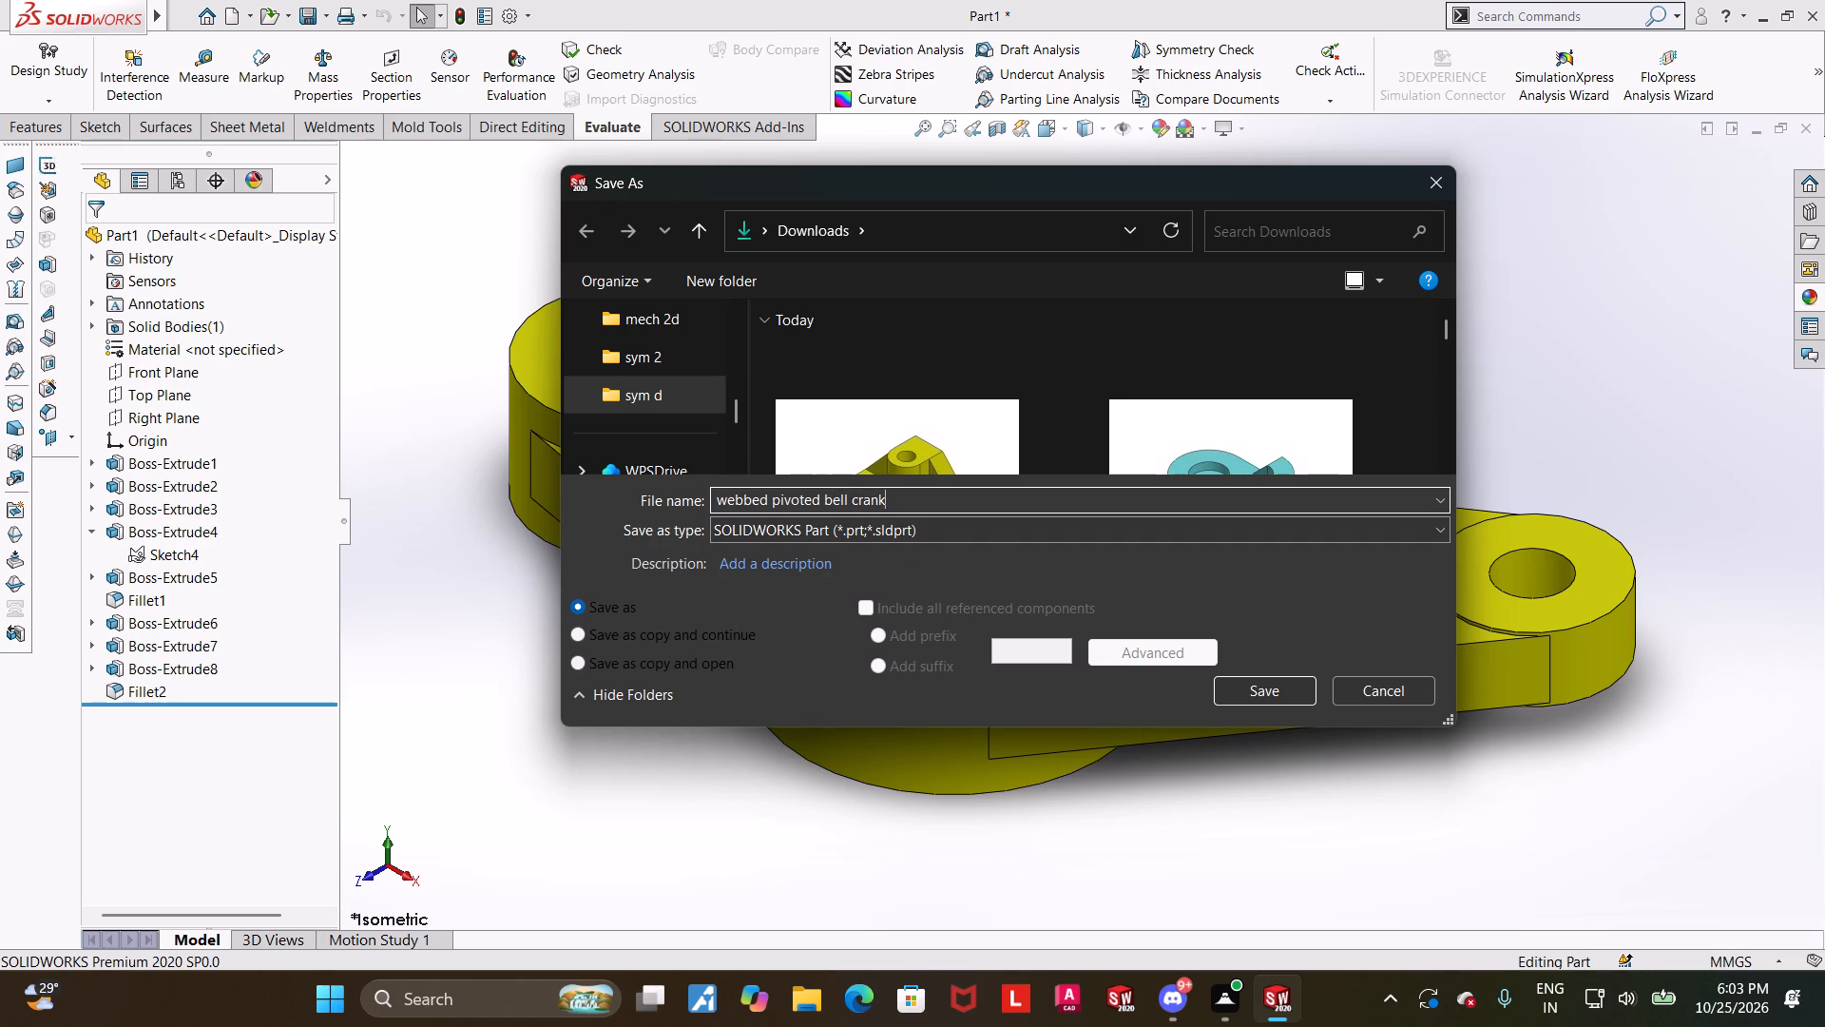
click(851, 506)
key(BackSpace)
click(1273, 676)
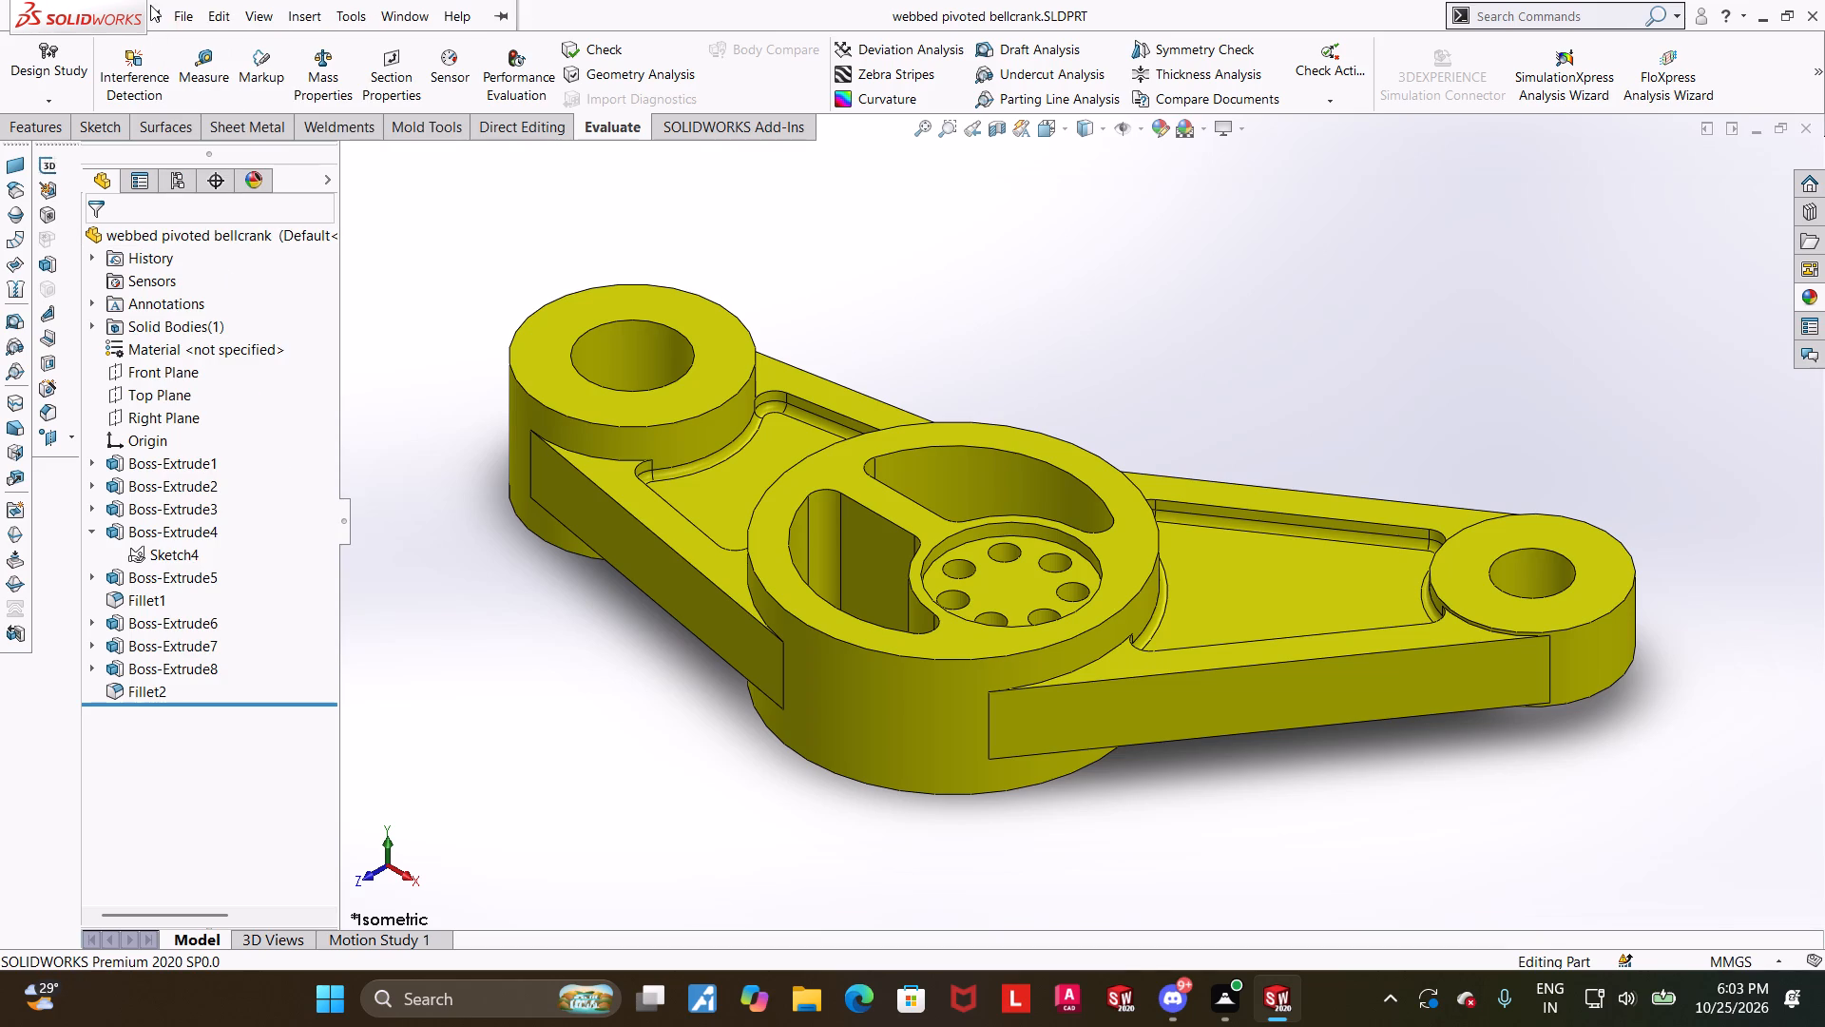
Save a PDF copy of the part in Downloads as webbed pivoted bellcrank.pdf.
click(215, 261)
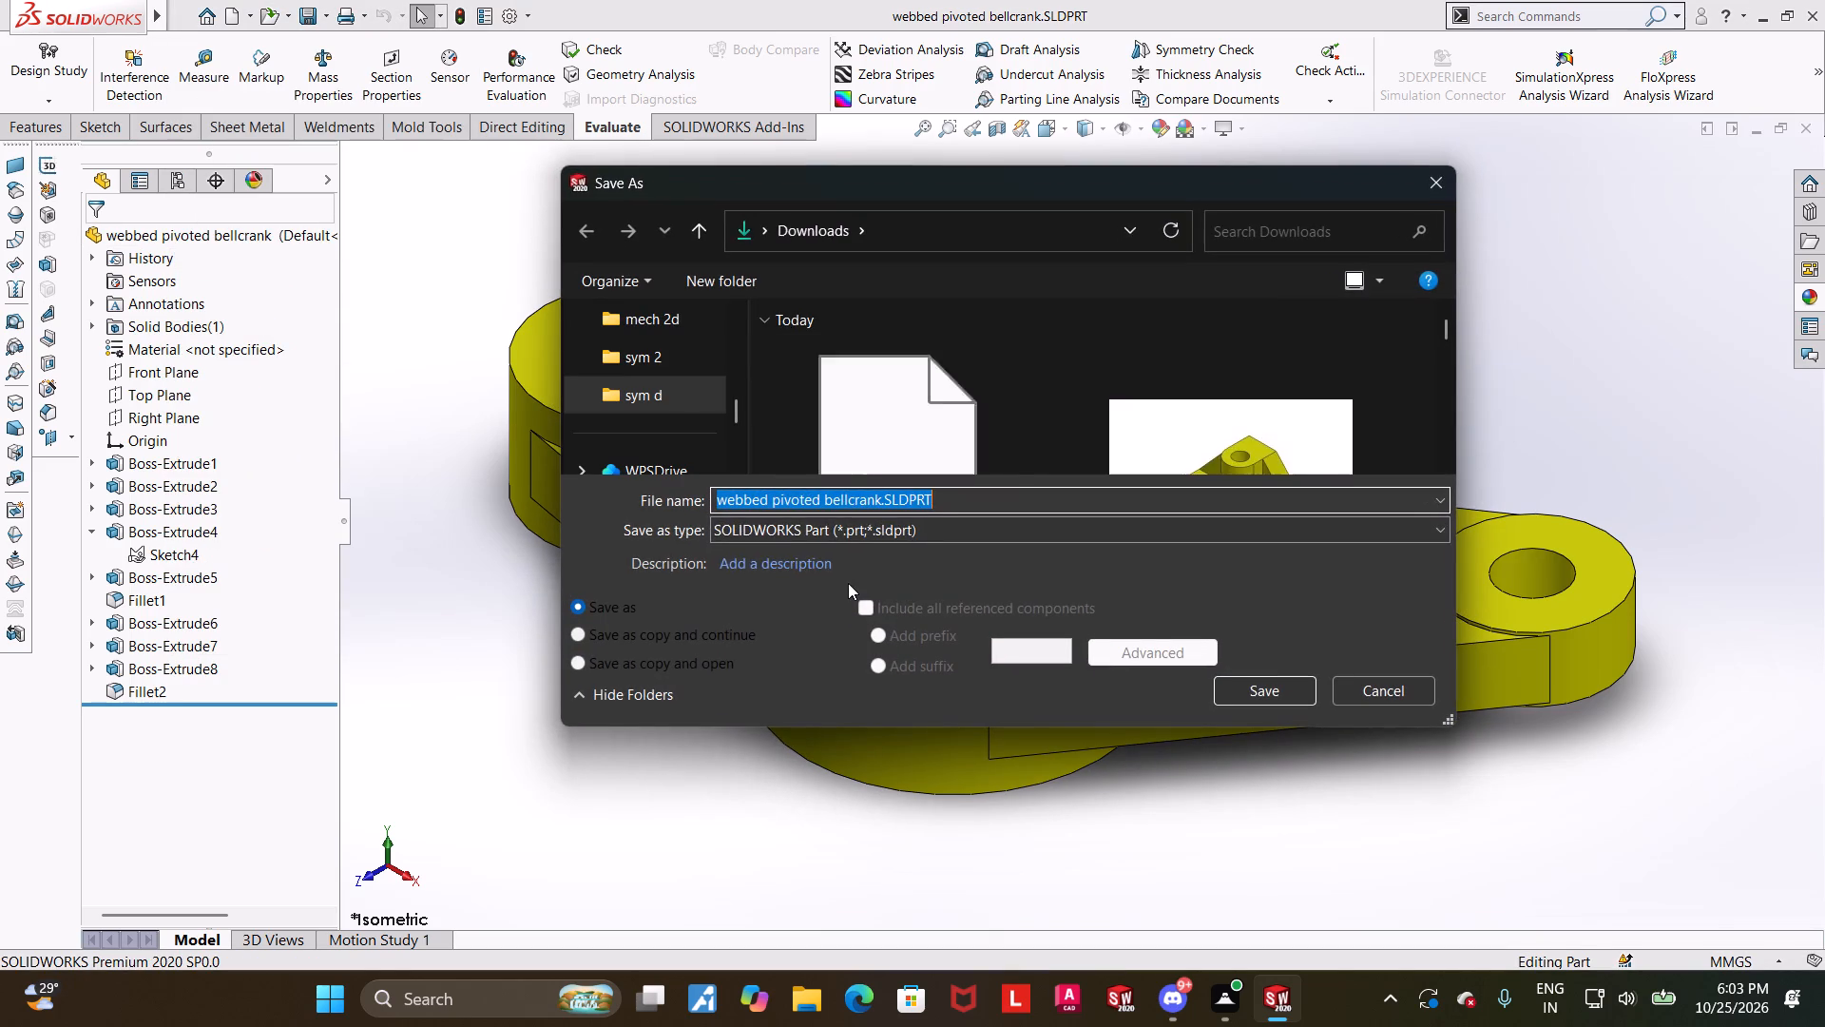
click(932, 525)
click(979, 142)
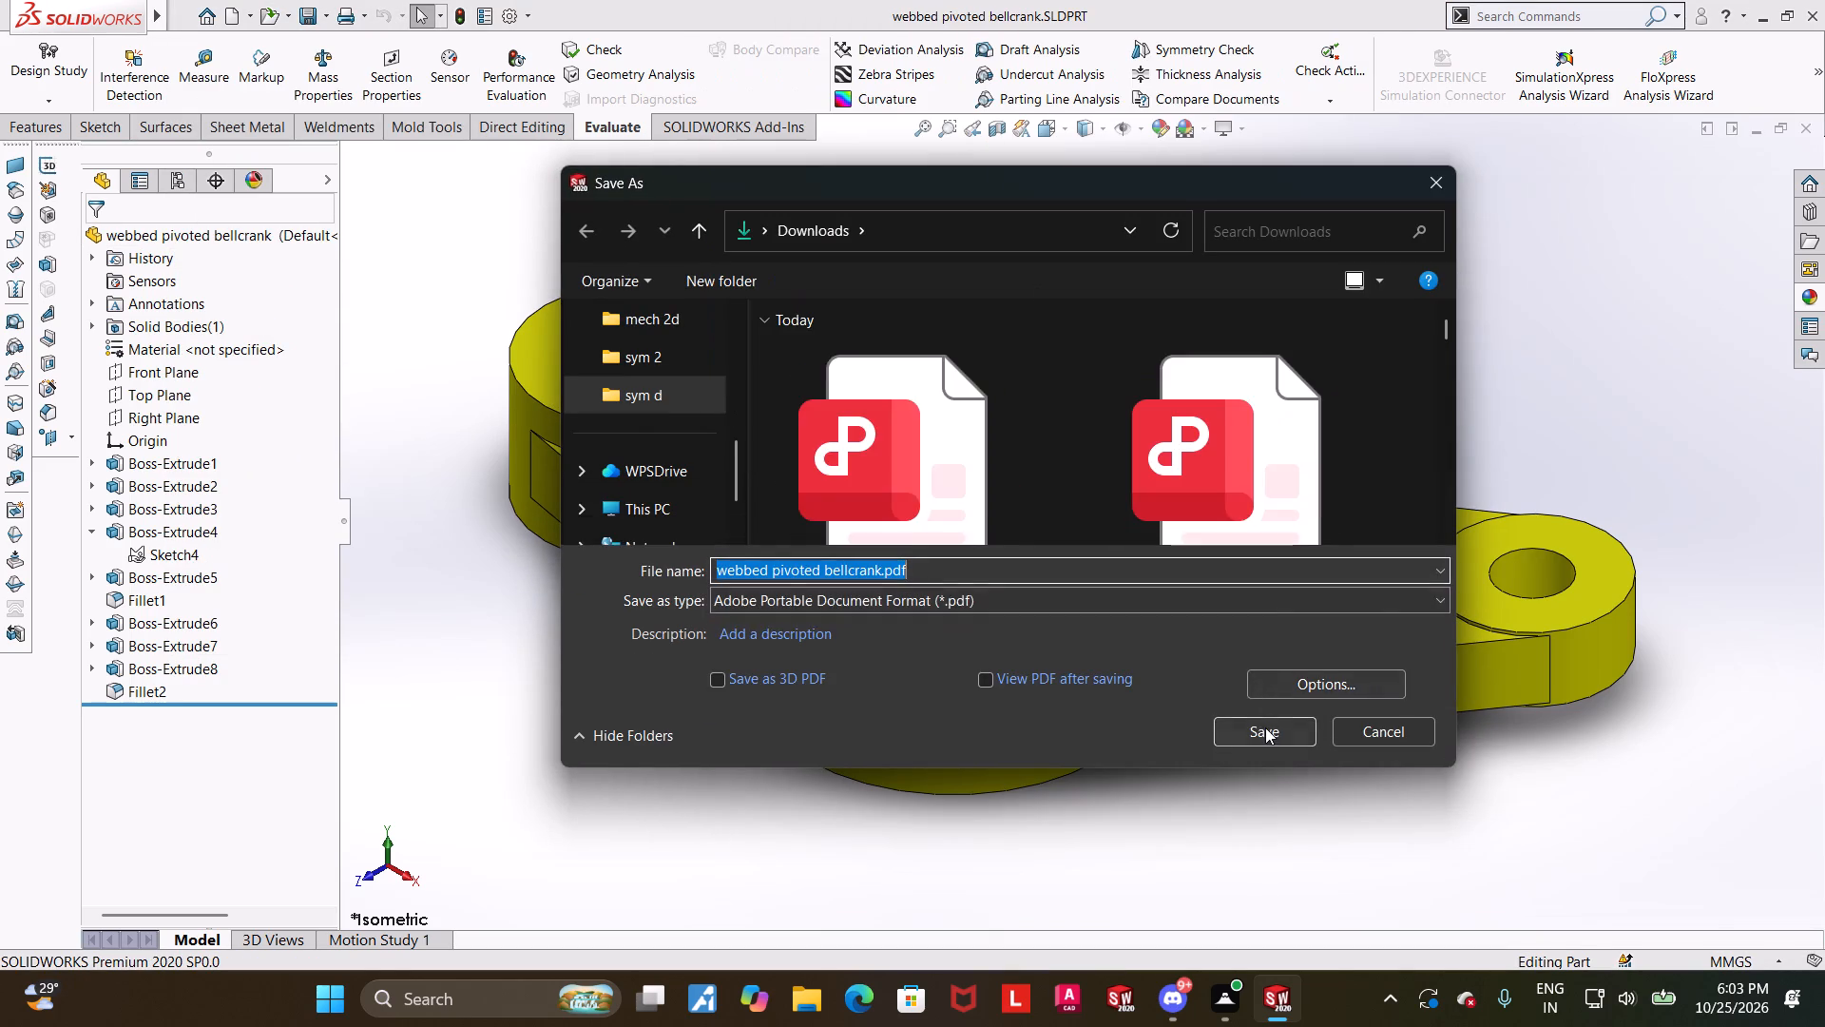
click(1267, 727)
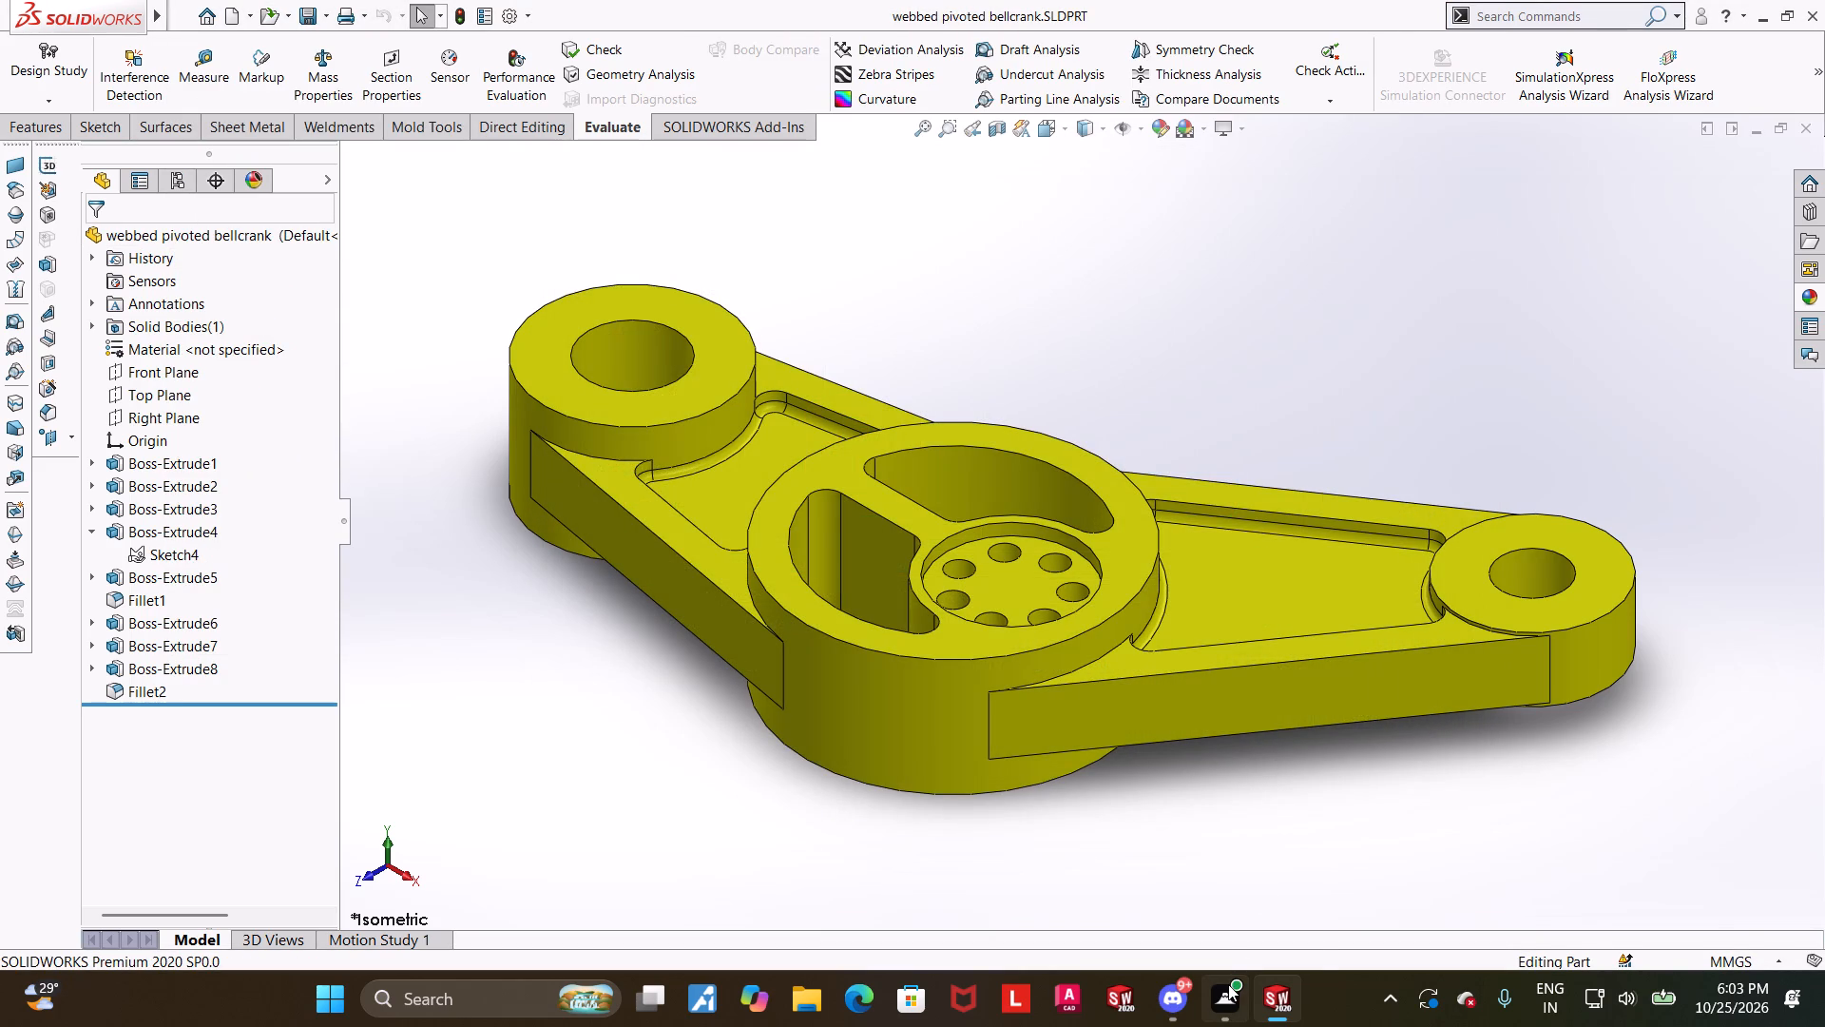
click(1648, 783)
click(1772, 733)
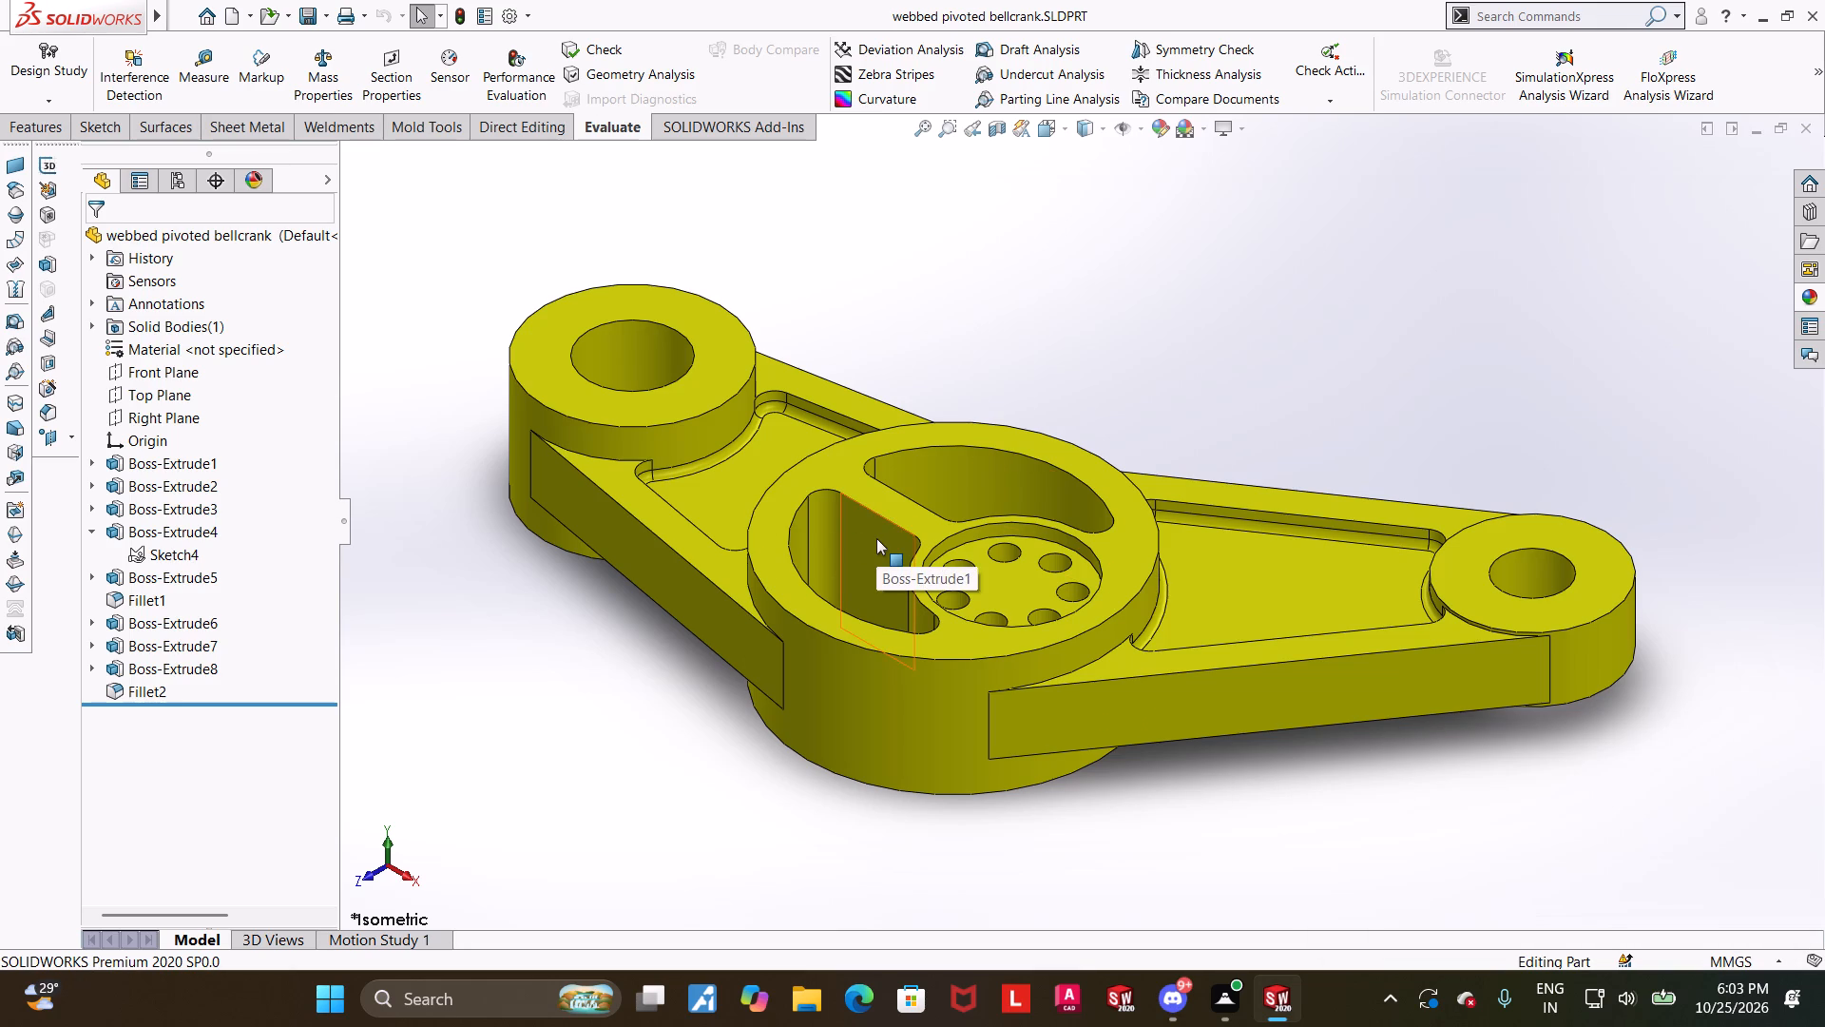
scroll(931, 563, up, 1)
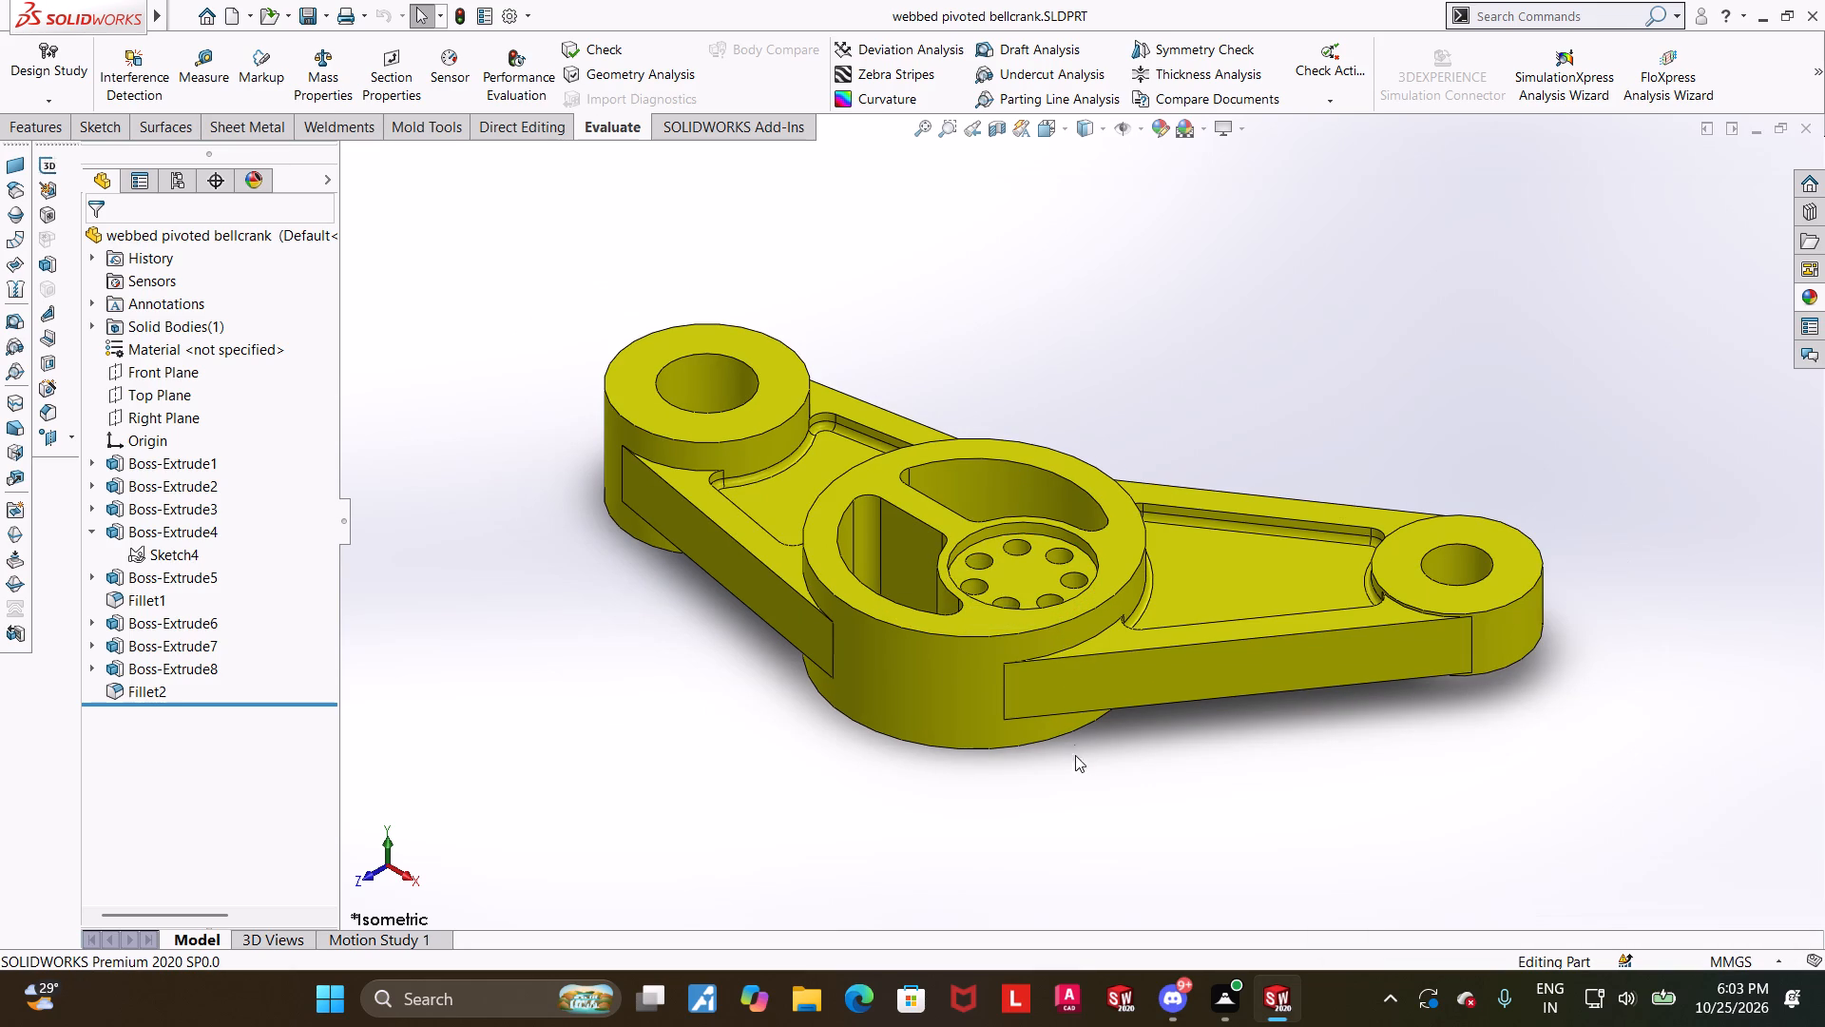